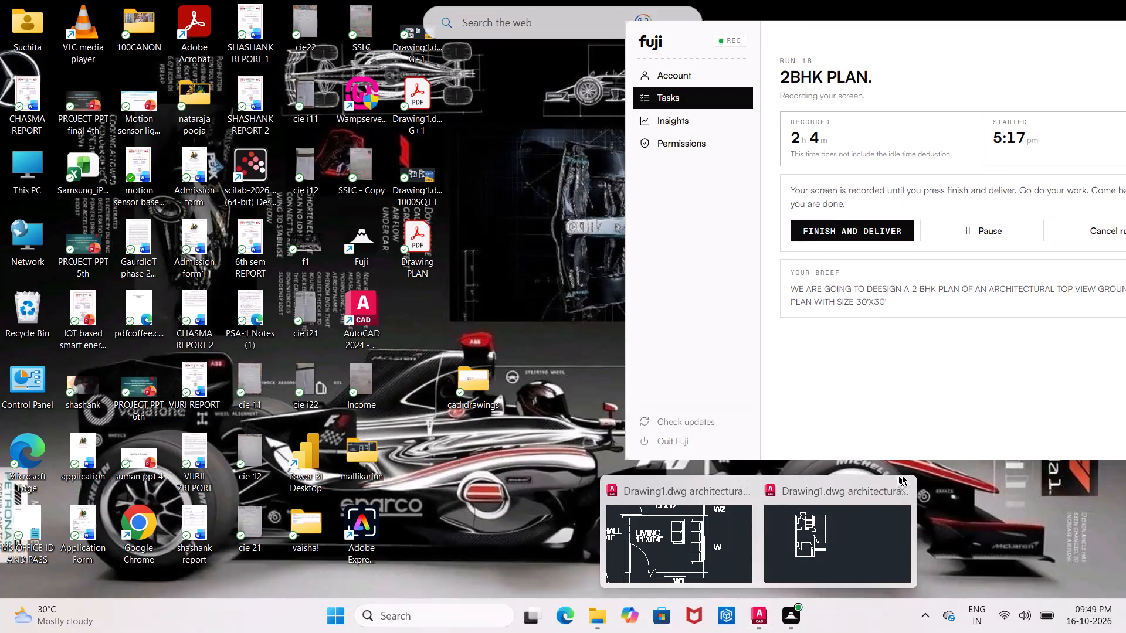
Close the earlier "Drawing1.dwg architectural plan" drawing and bring up the maximized AutoCAD window with "Drawing1.dwg architectural plan 1".
{"action": "left_click", "coordinate": [906, 491]}
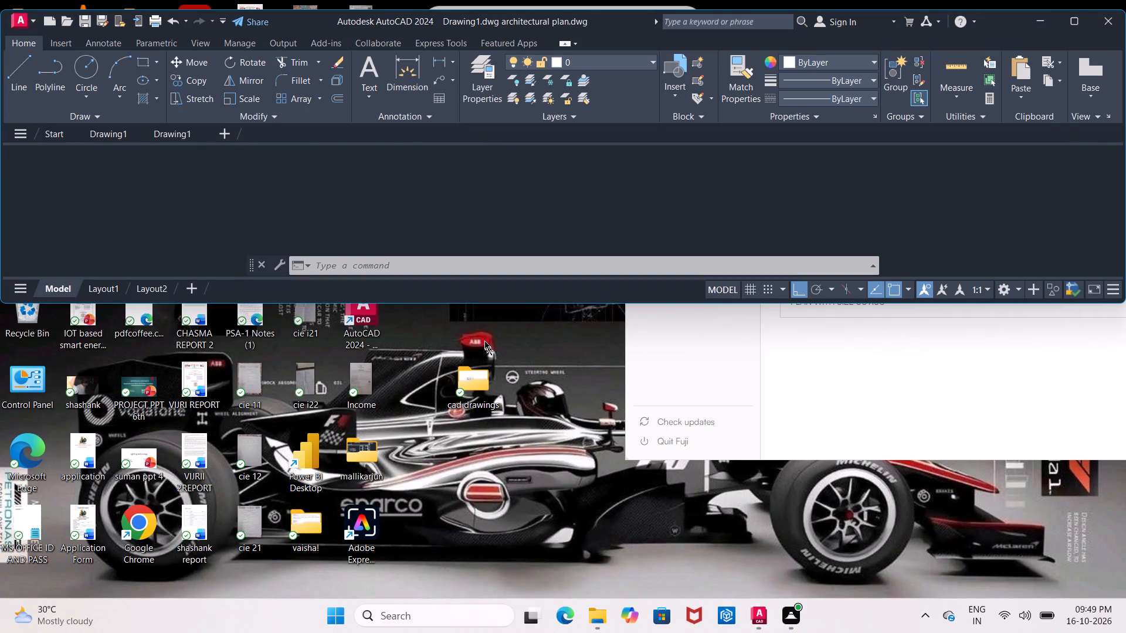
{"action": "left_click", "coordinate": [1073, 18]}
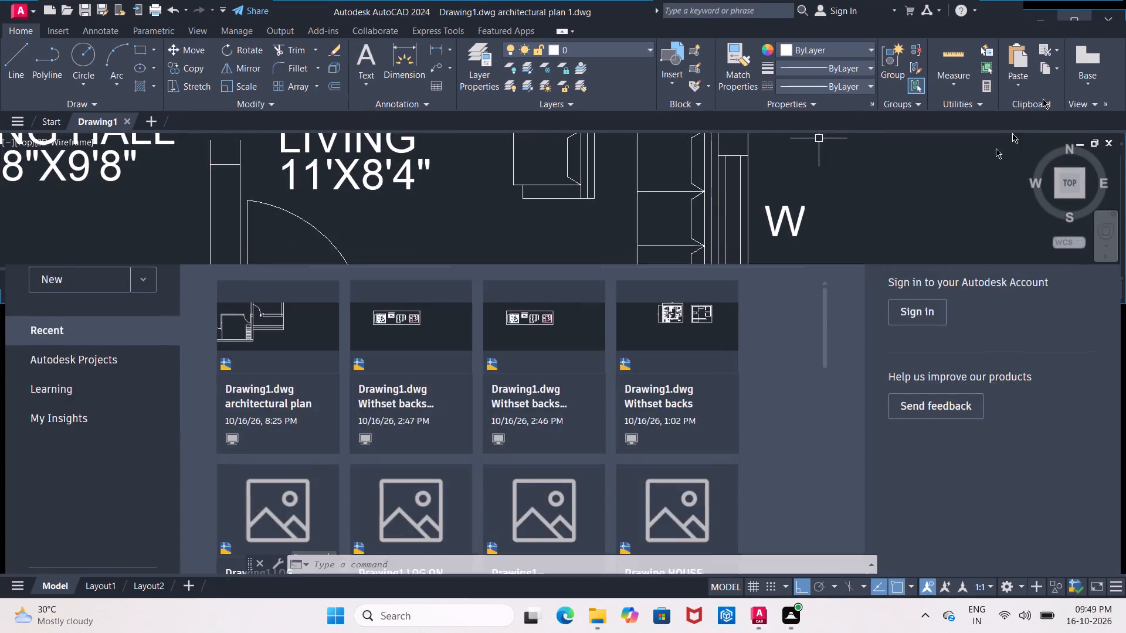
Move the two-seat sofa in the living room about 3'-2" straight south, toward the sitout wall.
{"action": "scroll", "coordinate": [744, 254], "scroll_direction": "down", "scroll_amount": 4}
{"action": "scroll", "coordinate": [730, 281], "scroll_direction": "up", "scroll_amount": 1}
{"action": "middle_click_drag", "start_coordinate": [708, 280], "coordinate": [694, 277]}
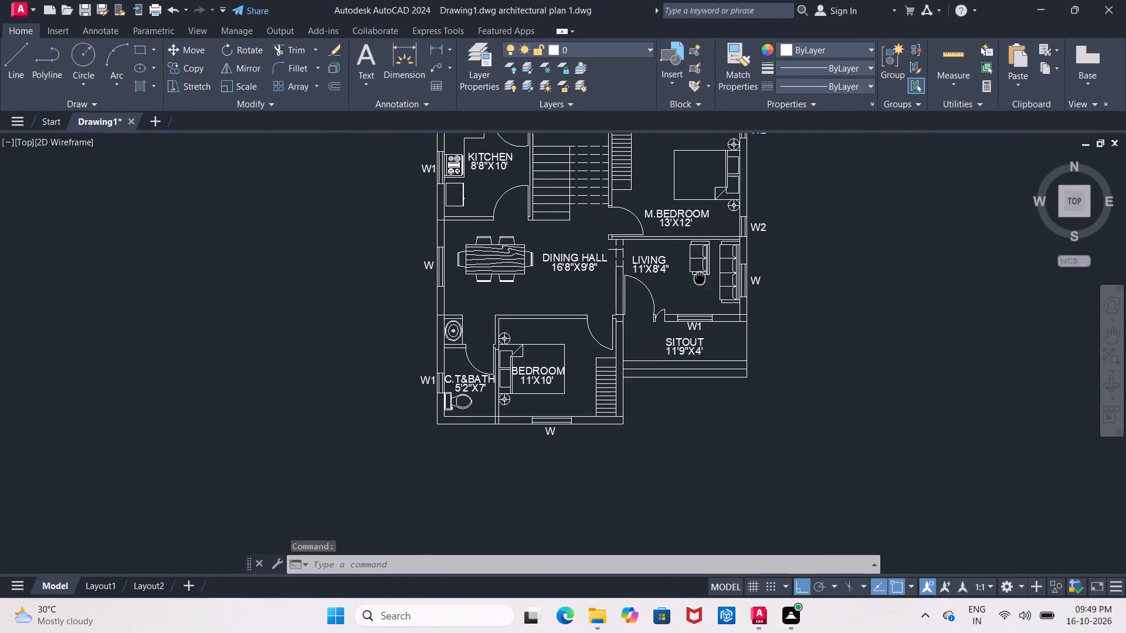
{"action": "scroll", "coordinate": [684, 275], "scroll_direction": "up", "scroll_amount": 1}
{"action": "middle_click_drag", "start_coordinate": [694, 277], "coordinate": [659, 273]}
{"action": "middle_click_drag", "start_coordinate": [649, 263], "coordinate": [592, 283]}
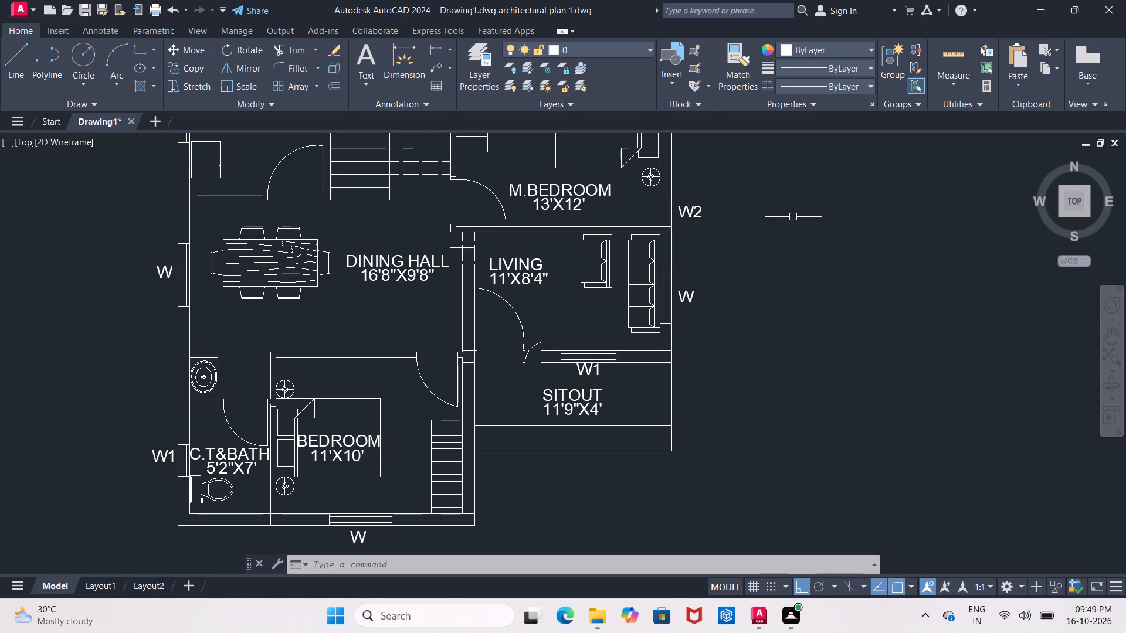
{"action": "scroll", "coordinate": [938, 153], "scroll_direction": "up", "scroll_amount": 1}
{"action": "middle_click_drag", "start_coordinate": [969, 244], "coordinate": [1033, 196]}
{"action": "scroll", "coordinate": [859, 245], "scroll_direction": "down", "scroll_amount": 1}
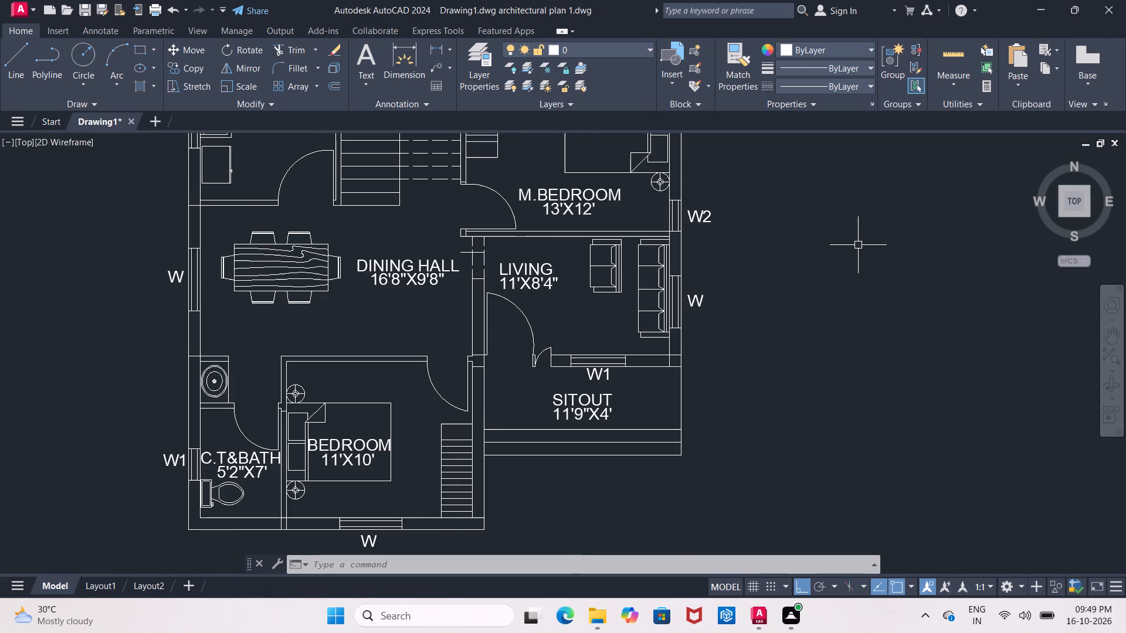
{"action": "scroll", "coordinate": [564, 250], "scroll_direction": "up", "scroll_amount": 3}
{"action": "middle_click_drag", "start_coordinate": [581, 246], "coordinate": [539, 261]}
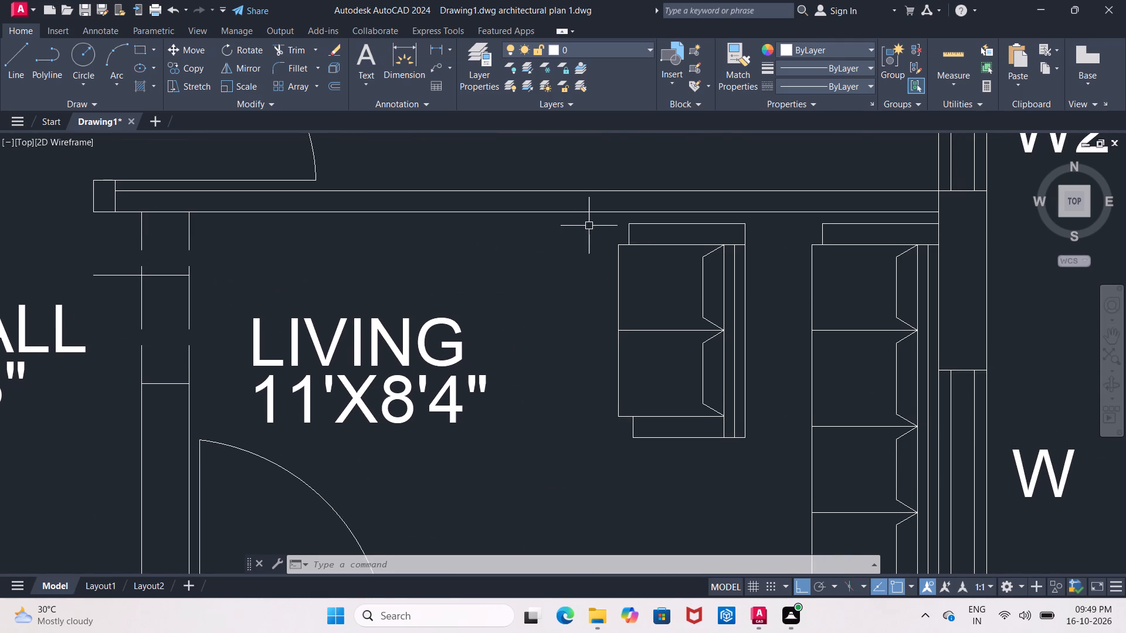
{"action": "left_click", "coordinate": [601, 217]}
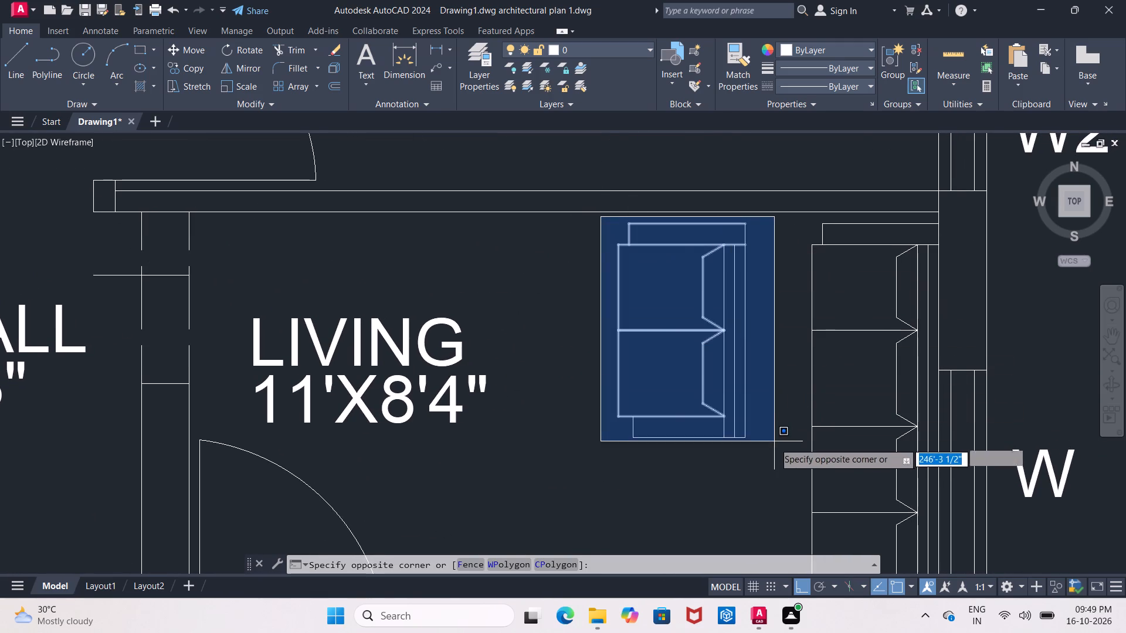
{"action": "left_click", "coordinate": [771, 450]}
{"action": "left_click", "coordinate": [200, 56]}
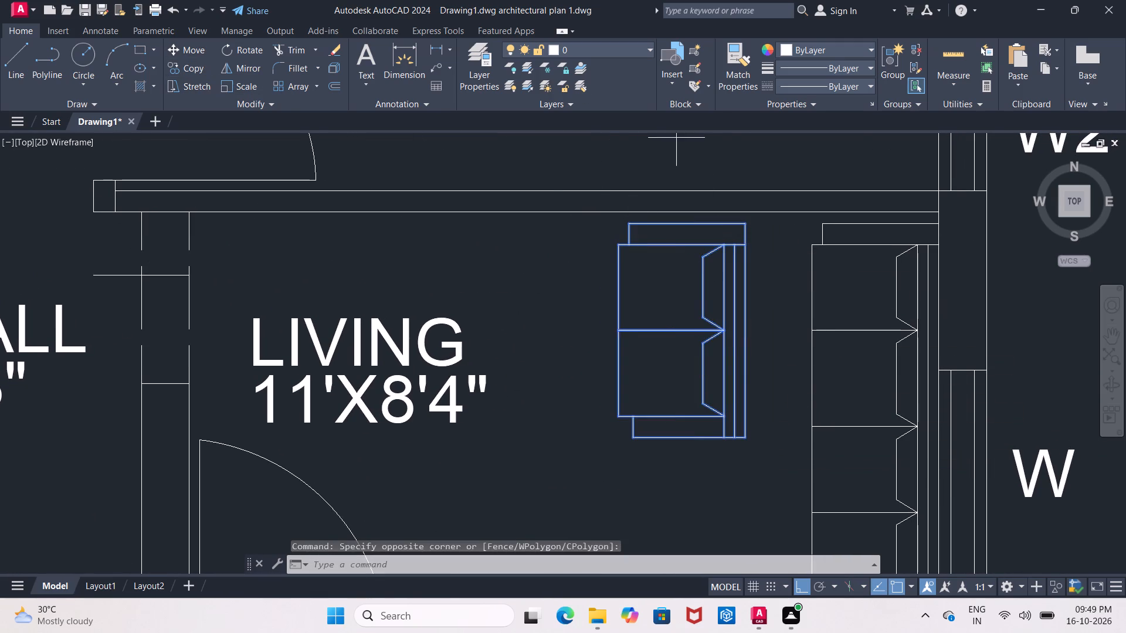
{"action": "left_click_drag", "start_coordinate": [639, 312], "coordinate": [628, 342]}
{"action": "middle_click_drag", "start_coordinate": [566, 366], "coordinate": [563, 289]}
{"action": "scroll", "coordinate": [566, 366], "scroll_direction": "down", "scroll_amount": 1}
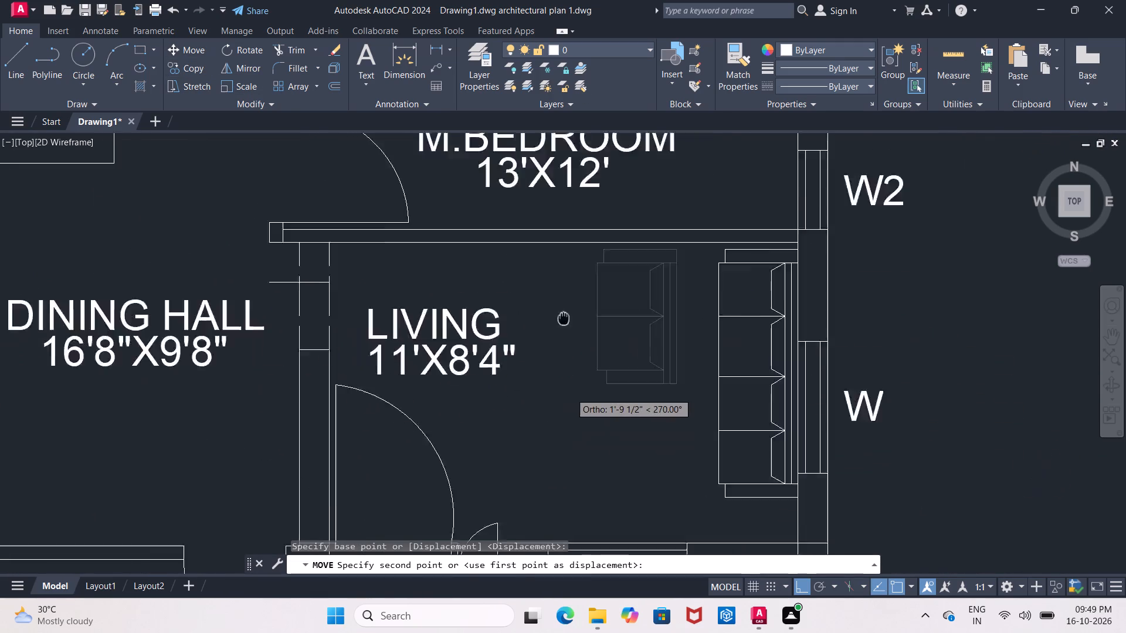
{"action": "middle_click_drag", "start_coordinate": [563, 289], "coordinate": [564, 179]}
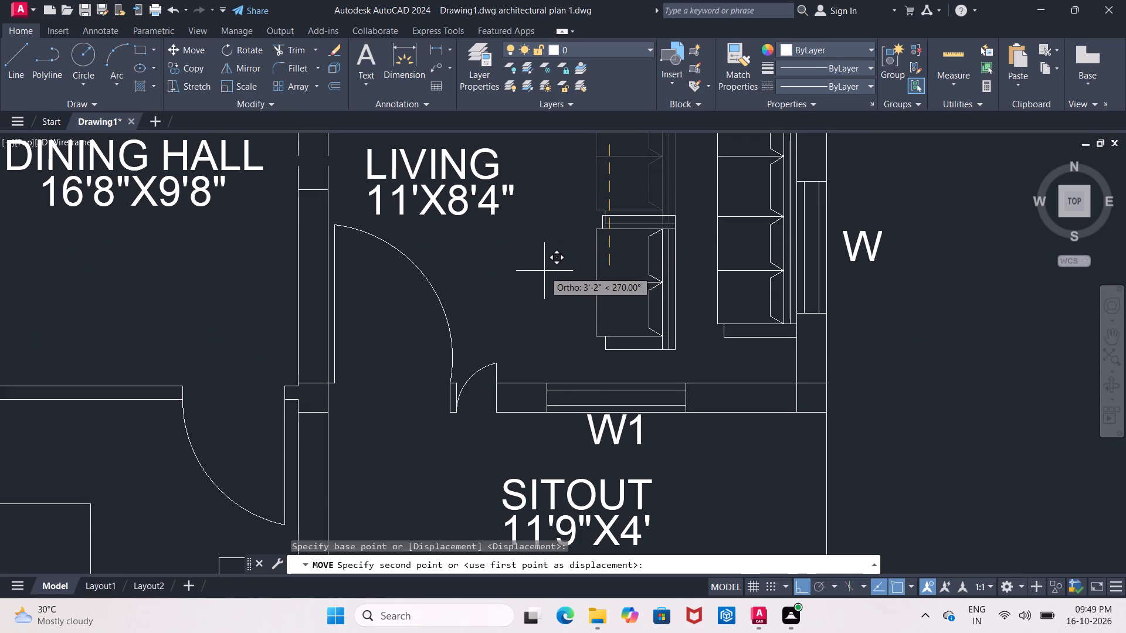
{"action": "left_click", "coordinate": [544, 271]}
{"action": "key", "text": "Escape"}
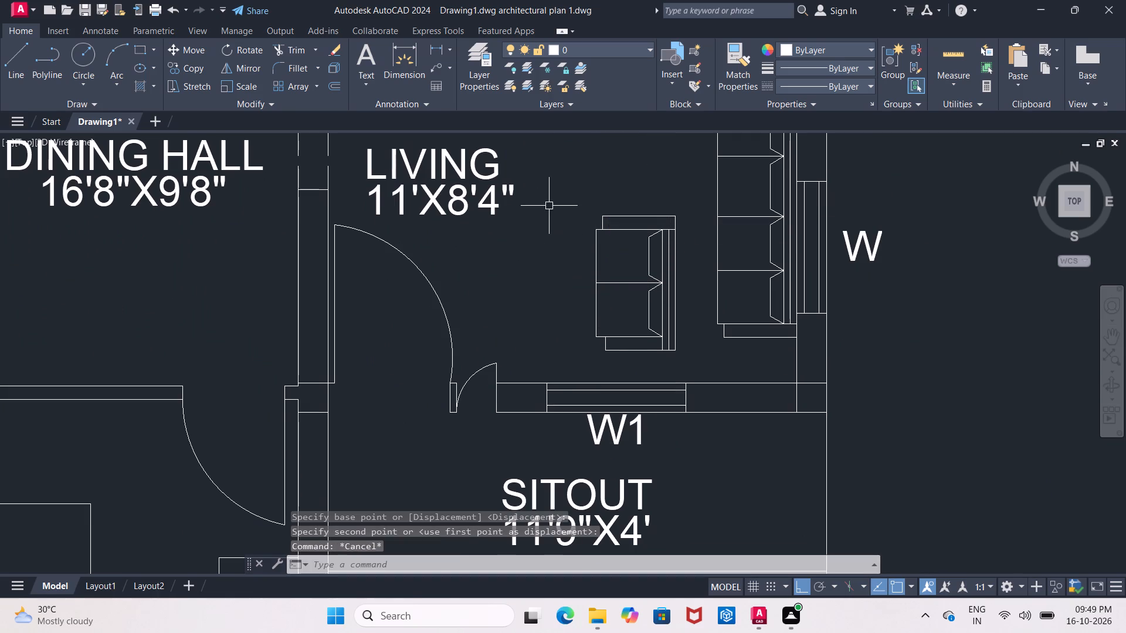
Move the two-seat sofa straight west, away from the four-seat sofa along the east wall.
{"action": "left_click", "coordinate": [548, 203]}
{"action": "left_click", "coordinate": [686, 367]}
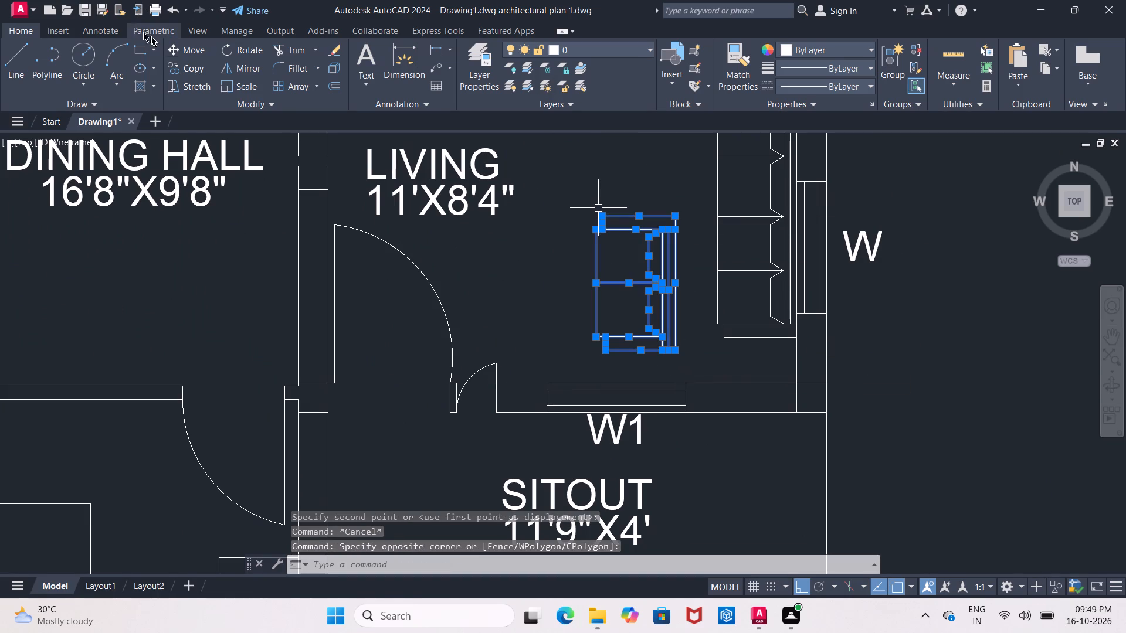
{"action": "left_click", "coordinate": [194, 47]}
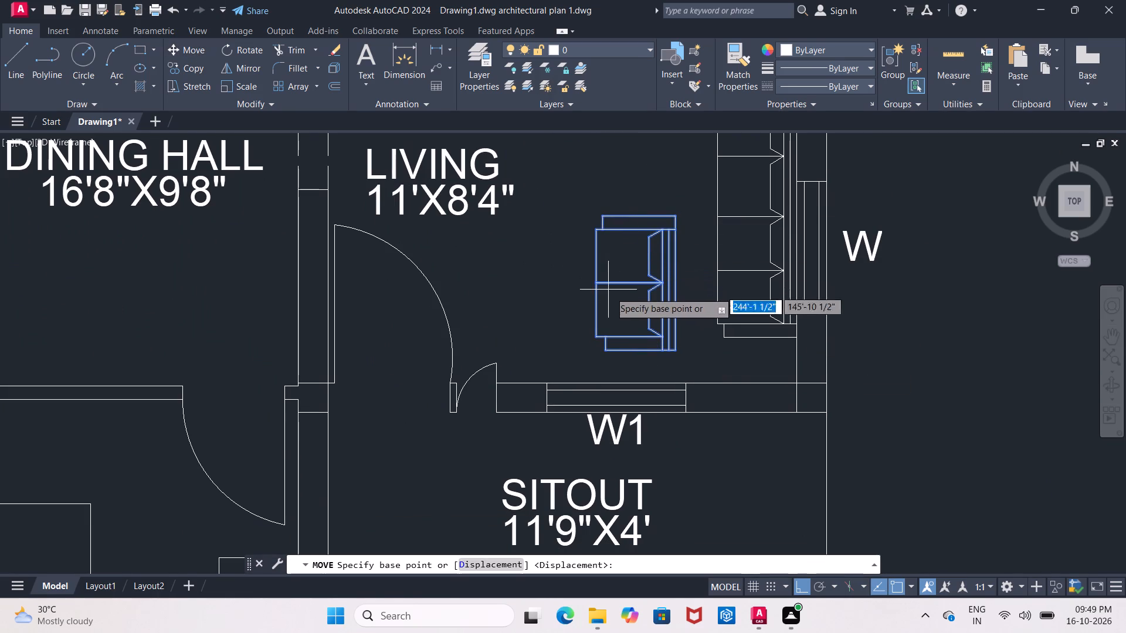
{"action": "left_click", "coordinate": [619, 298]}
{"action": "left_click", "coordinate": [557, 321]}
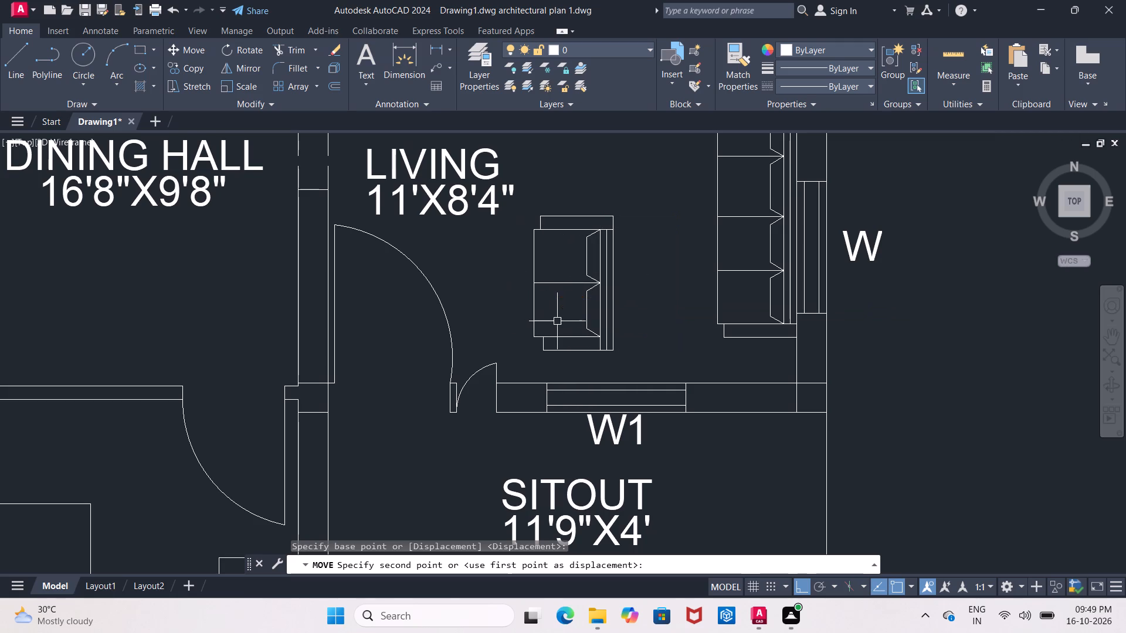
{"action": "key", "text": "Escape"}
Extend the two-seat sofa's southern seat edge east across the backrest to the backrest's outer line.
{"action": "type", "text": "EX"}
{"action": "key", "text": "Return"}
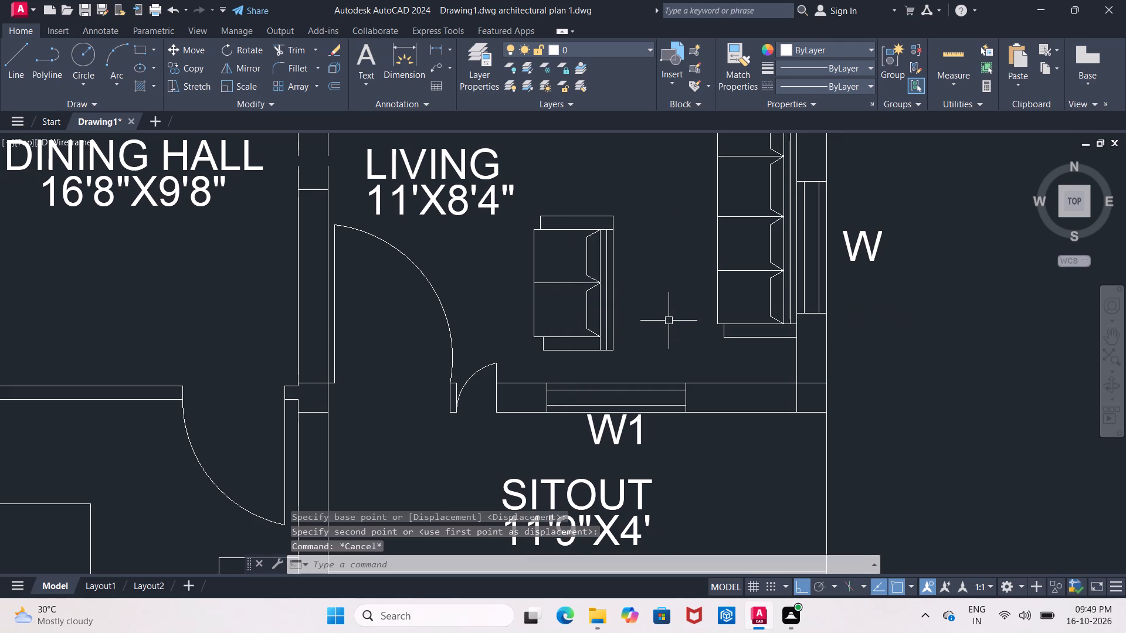
{"action": "key", "text": "Return"}
{"action": "scroll", "coordinate": [548, 359], "scroll_direction": "up", "scroll_amount": 1}
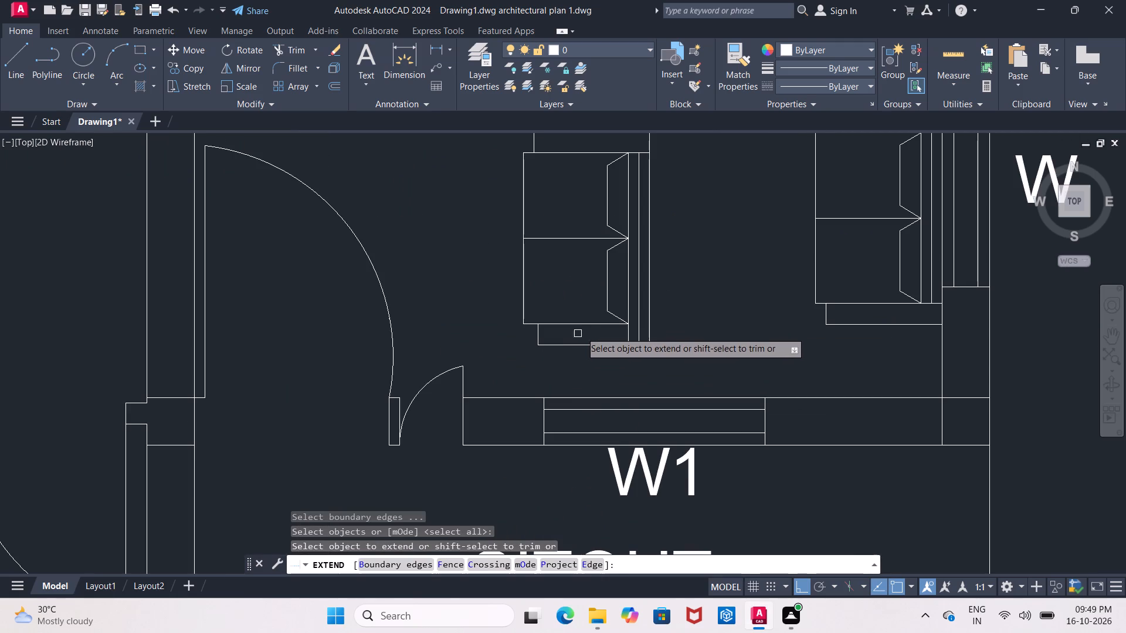
{"action": "double_click", "coordinate": [593, 325]}
{"action": "left_click", "coordinate": [597, 325]}
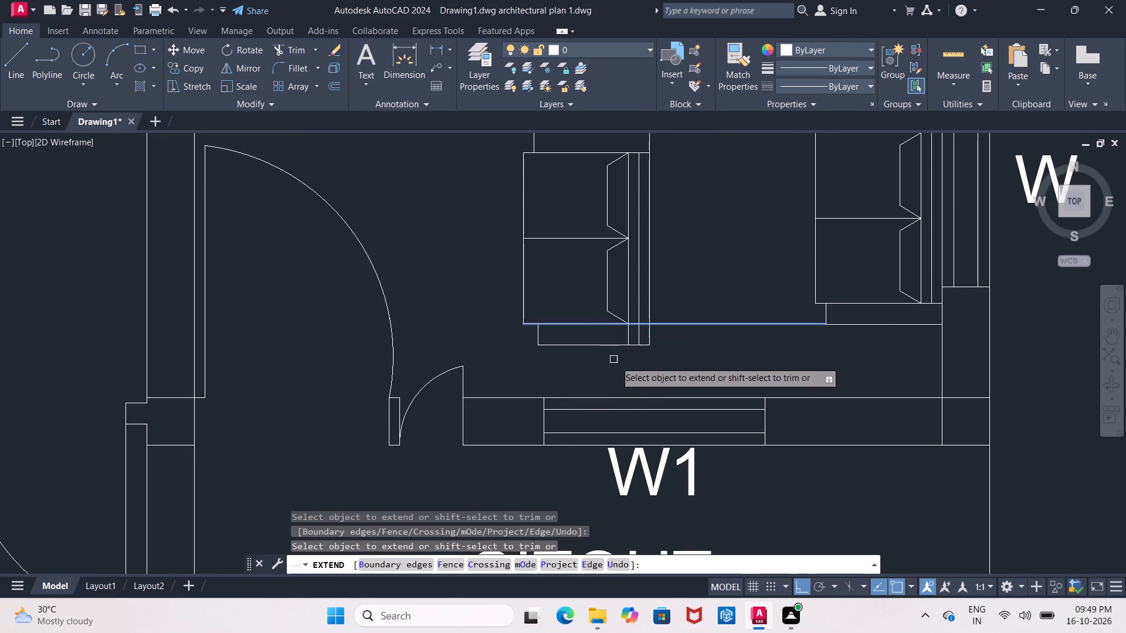
{"action": "key", "text": "Escape"}
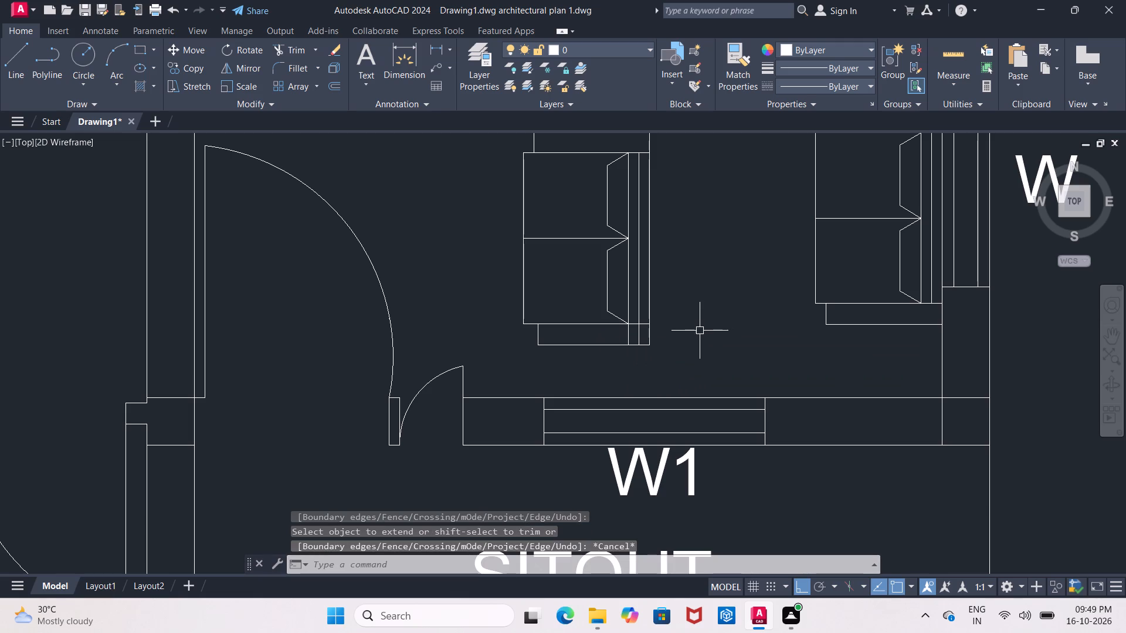
Trim the two inner backrest lines where they run through the two-seat sofa's south armrest.
{"action": "type", "text": "TR"}
{"action": "key", "text": "Return"}
{"action": "key", "text": "Return"}
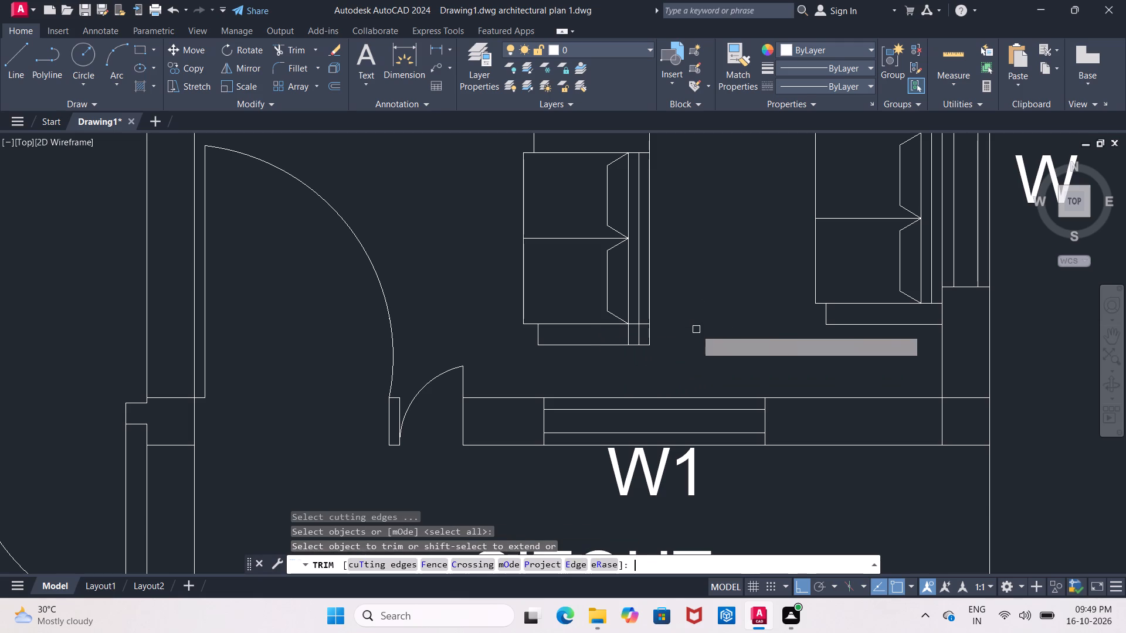
{"action": "scroll", "coordinate": [618, 328], "scroll_direction": "up", "scroll_amount": 2}
{"action": "left_click", "coordinate": [641, 337]}
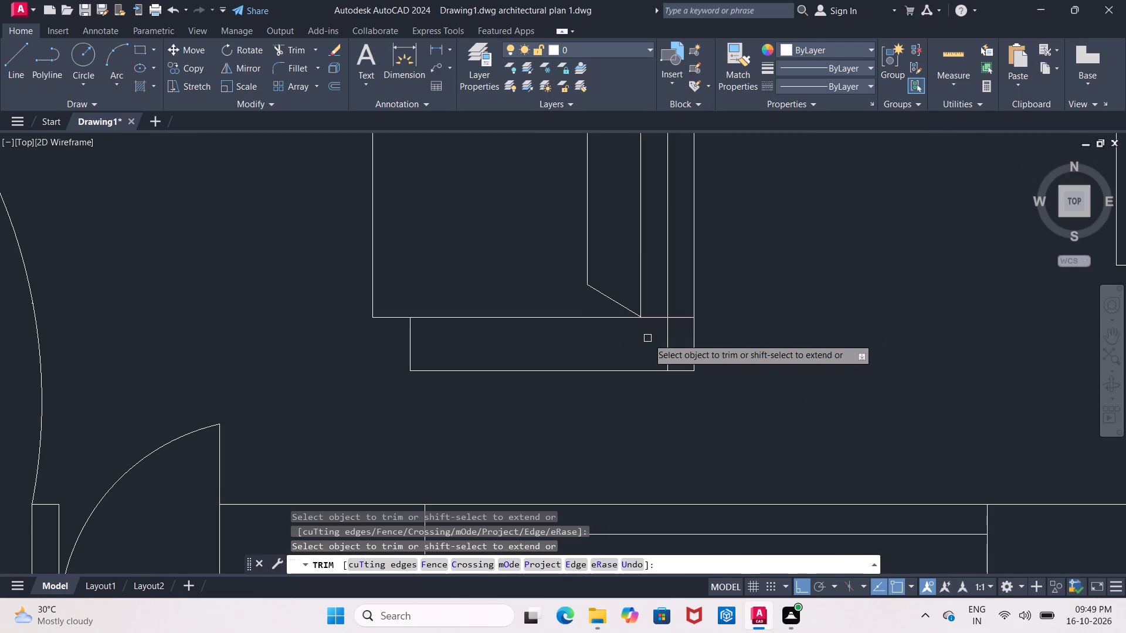
{"action": "left_click", "coordinate": [666, 339]}
{"action": "scroll", "coordinate": [670, 342], "scroll_direction": "down", "scroll_amount": 3}
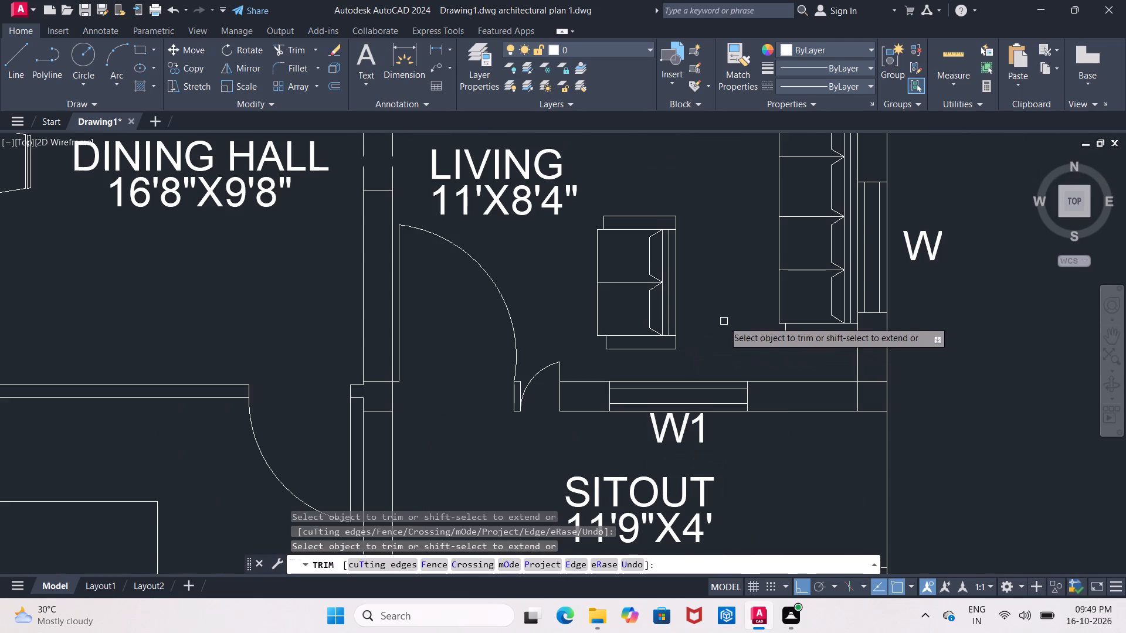
{"action": "middle_click_drag", "start_coordinate": [724, 321], "coordinate": [727, 297]}
{"action": "key", "text": "Escape"}
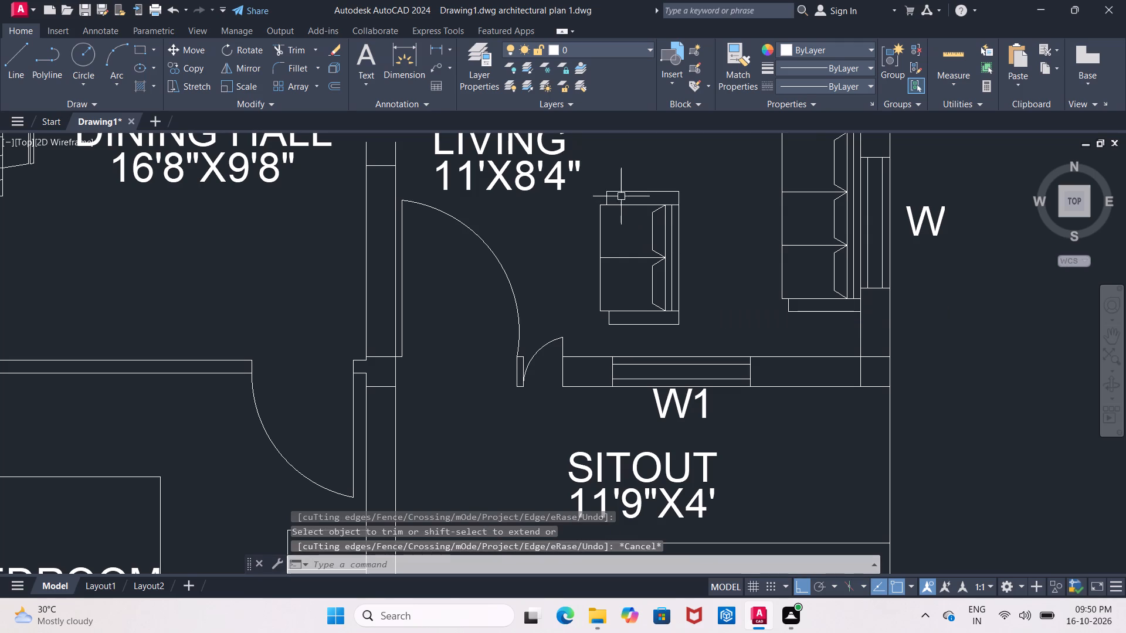
Rotate the whole two-seat sofa a quarter turn clockwise about its northeast corner, with the backrest facing south.
{"action": "left_click", "coordinate": [585, 181]}
{"action": "left_click", "coordinate": [730, 338]}
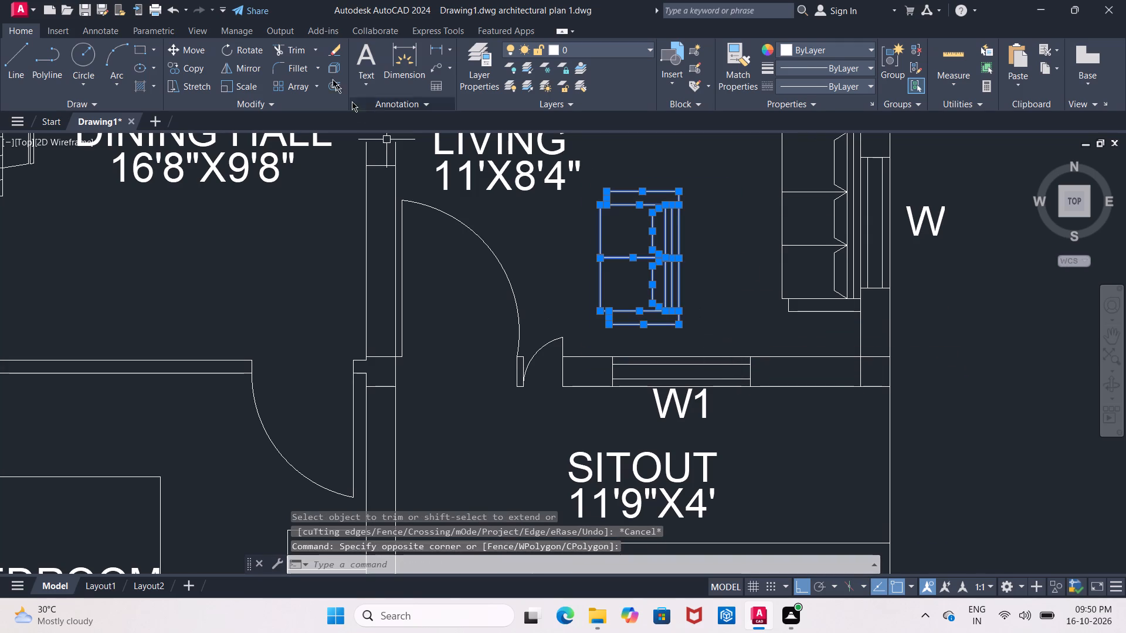
{"action": "left_click", "coordinate": [234, 52]}
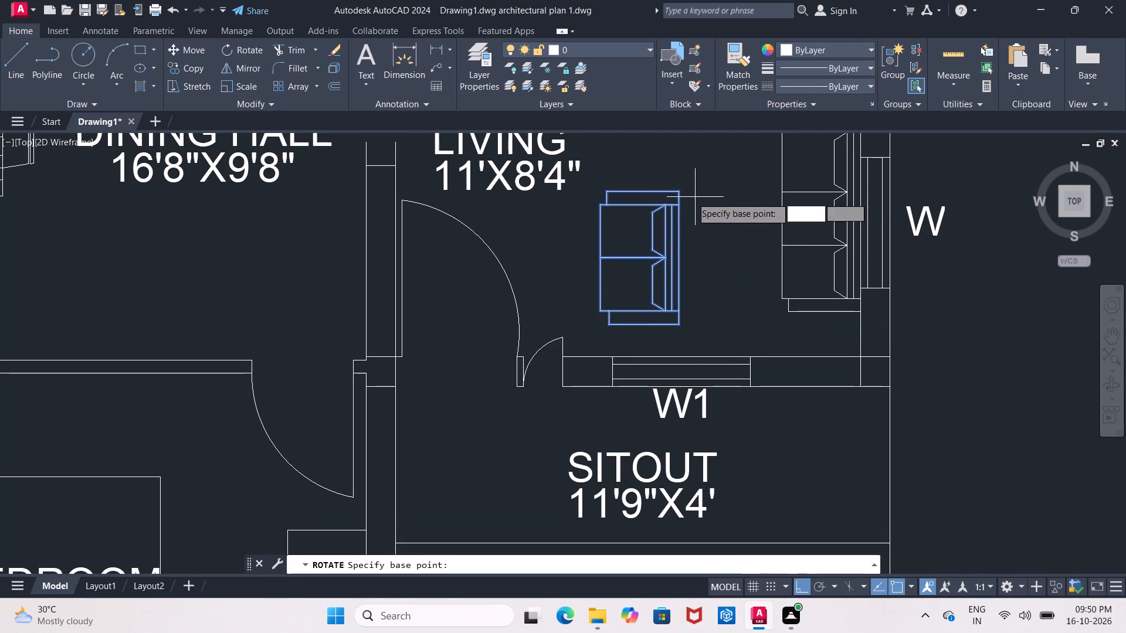
{"action": "left_click", "coordinate": [680, 195]}
{"action": "left_click", "coordinate": [727, 264]}
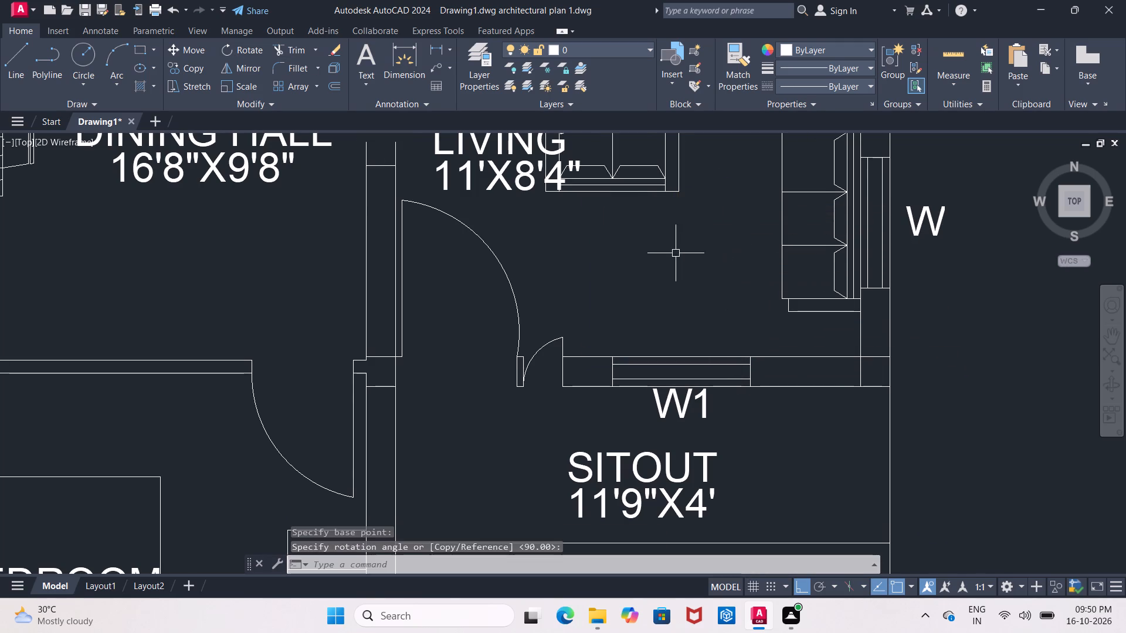
Turn ortho off and move the rotated two-seat sofa about 4'-6" southeast against the living room wall at window W1.
{"action": "scroll", "coordinate": [676, 253], "scroll_direction": "down", "scroll_amount": 3}
{"action": "middle_click_drag", "start_coordinate": [676, 256], "coordinate": [676, 265]}
{"action": "scroll", "coordinate": [654, 241], "scroll_direction": "up", "scroll_amount": 3}
{"action": "left_click", "coordinate": [602, 182]}
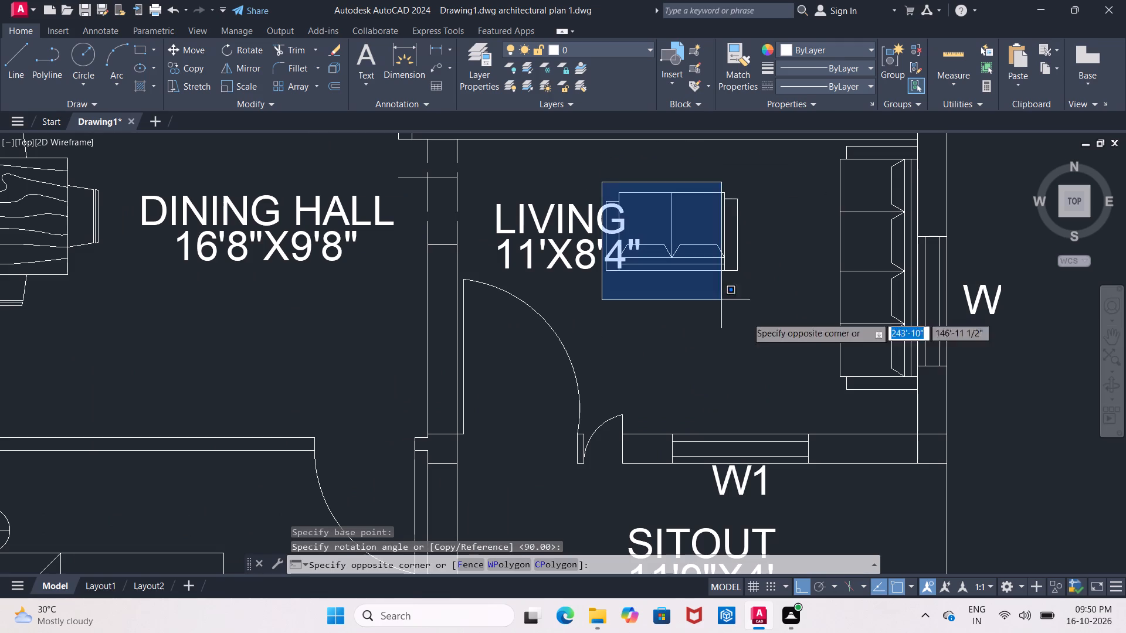
{"action": "left_click", "coordinate": [765, 320]}
{"action": "left_click", "coordinate": [199, 48]}
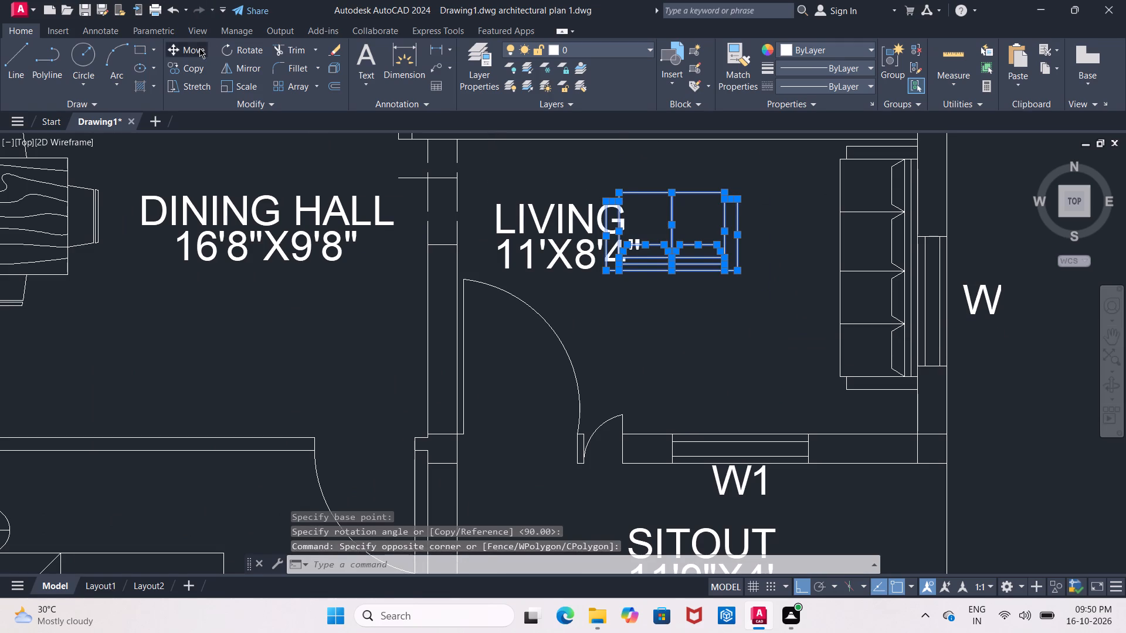
{"action": "left_click_drag", "start_coordinate": [684, 215], "coordinate": [695, 219]}
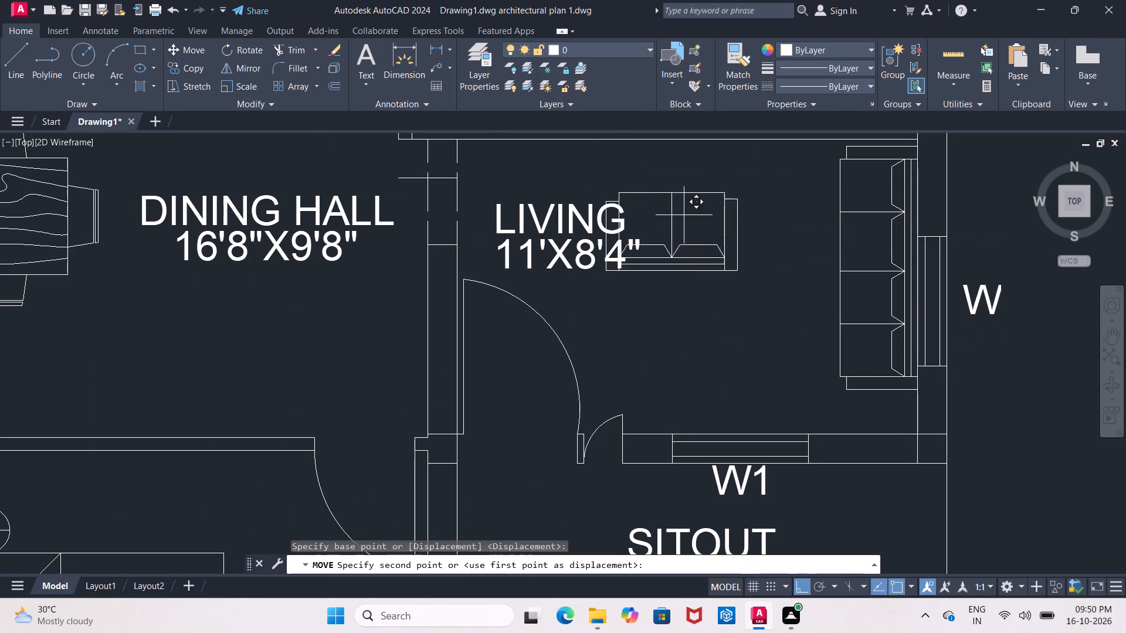
{"action": "left_click", "coordinate": [803, 587]}
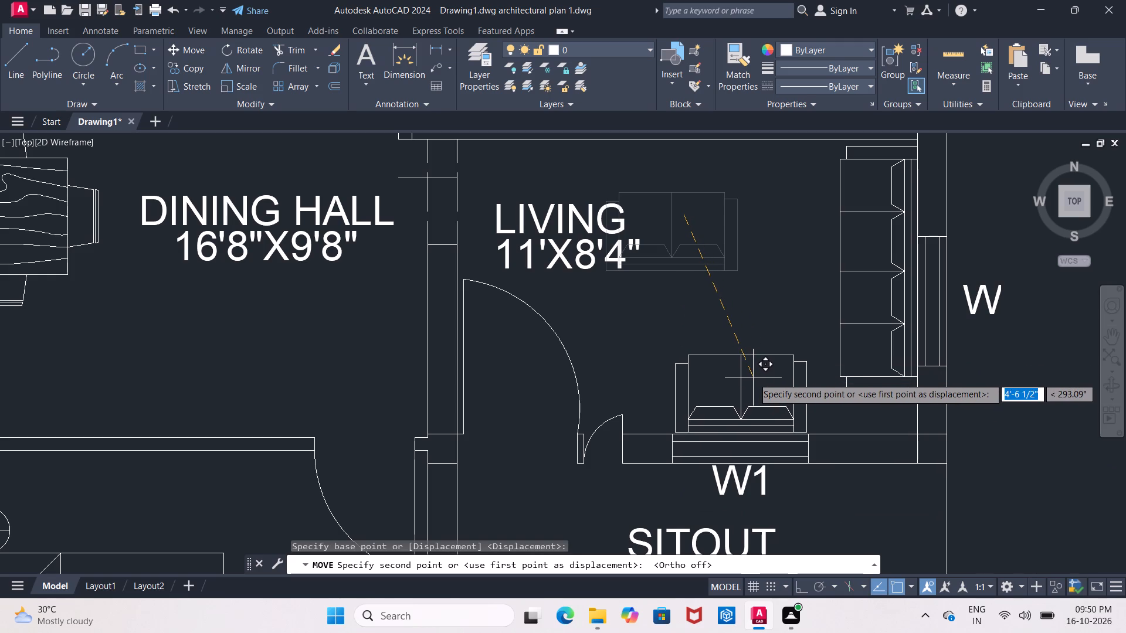
{"action": "left_click", "coordinate": [753, 377]}
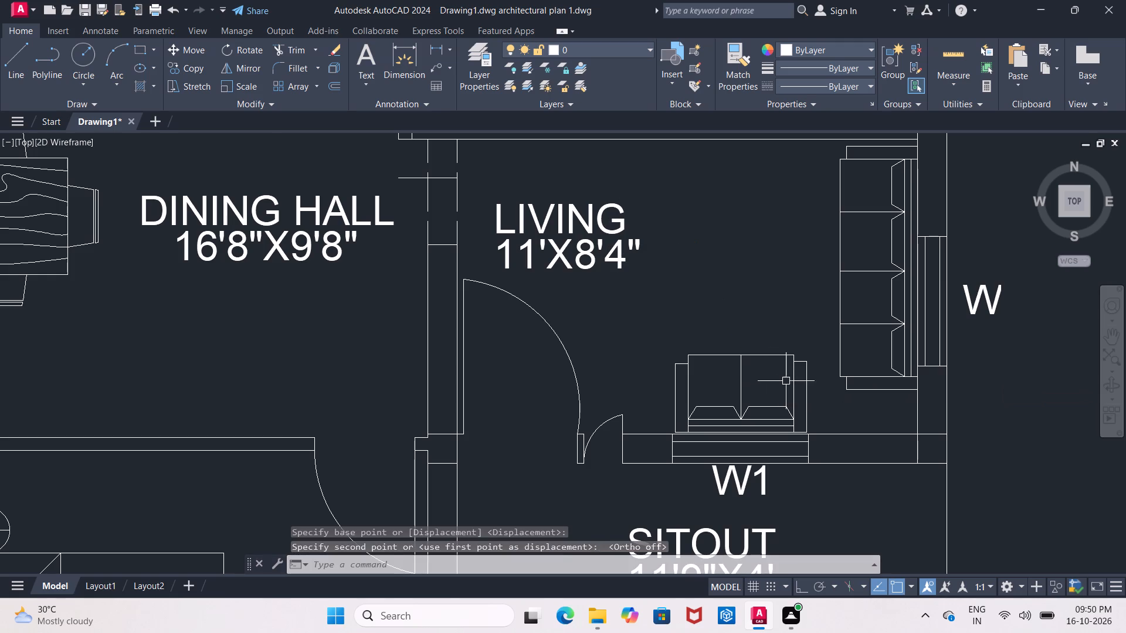
Open DesignCenter and look through the Landscaping.dwg blocks and the contents of CMOS Integrated Circuits.dwg.
{"action": "scroll", "coordinate": [786, 382], "scroll_direction": "down", "scroll_amount": 1}
{"action": "middle_click_drag", "start_coordinate": [775, 348], "coordinate": [752, 312]}
{"action": "scroll", "coordinate": [752, 312], "scroll_direction": "down", "scroll_amount": 1}
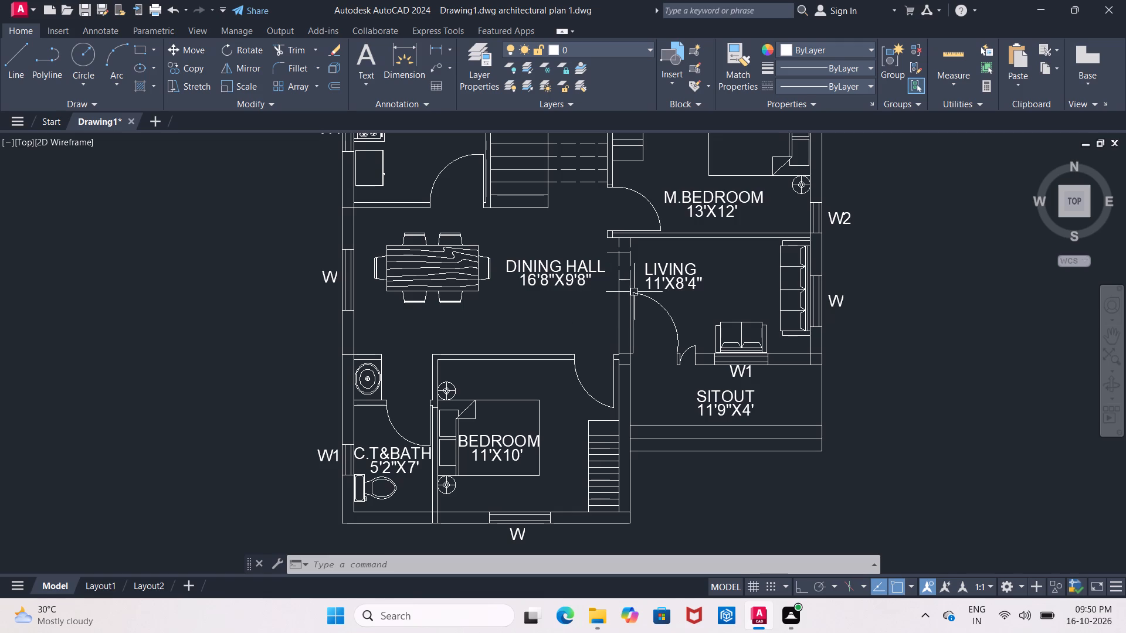
{"action": "middle_click_drag", "start_coordinate": [744, 283], "coordinate": [664, 268]}
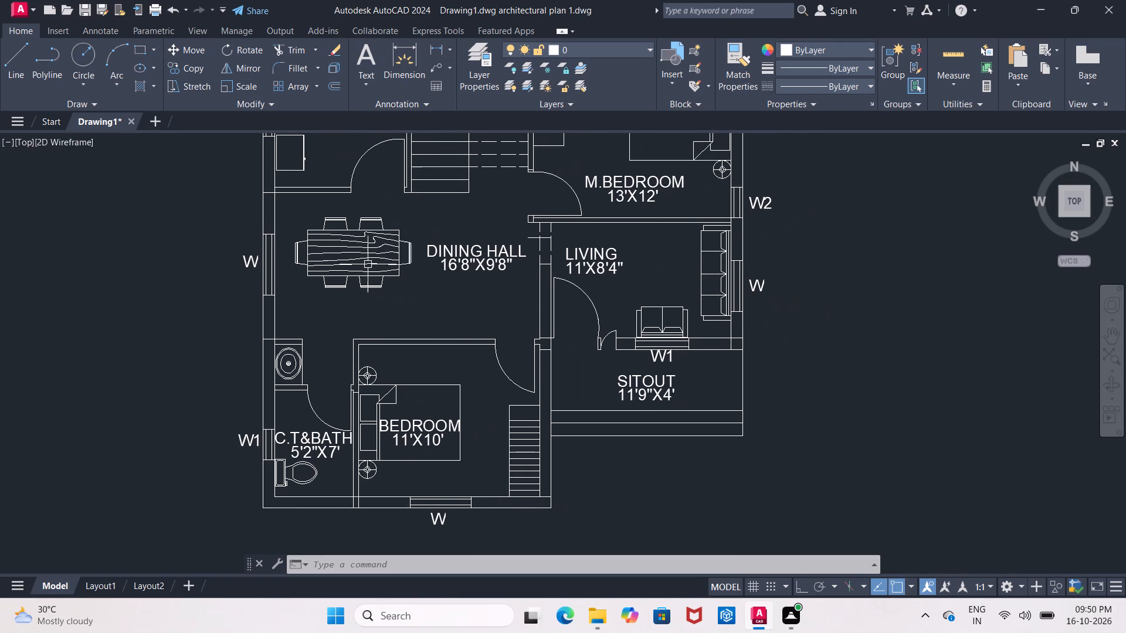
{"action": "type", "text": "DC"}
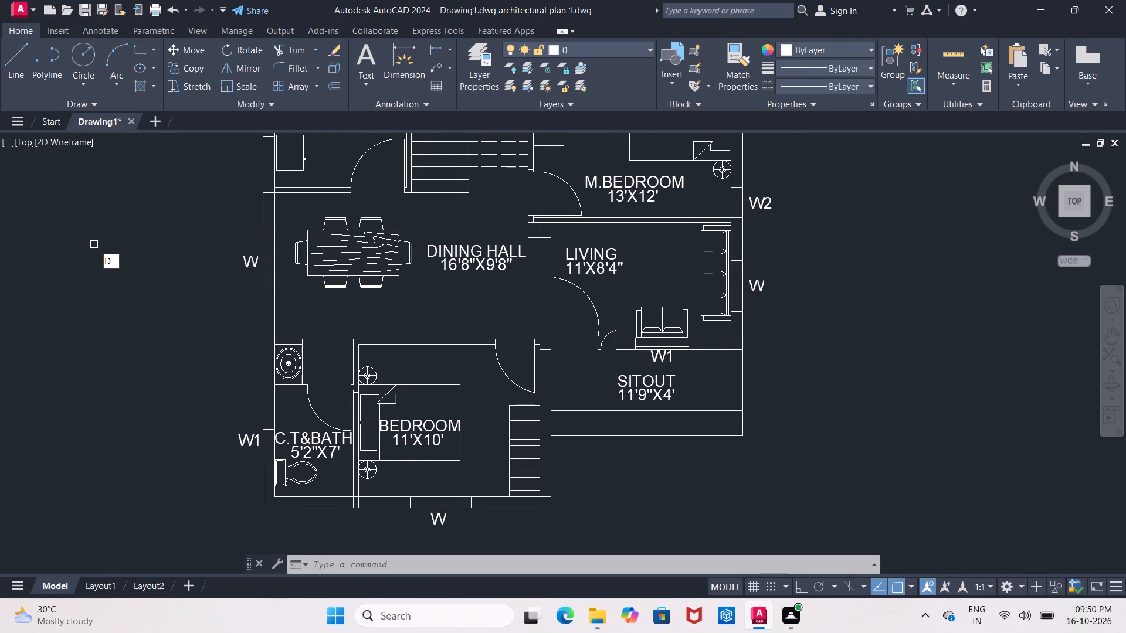
{"action": "key", "text": "Return"}
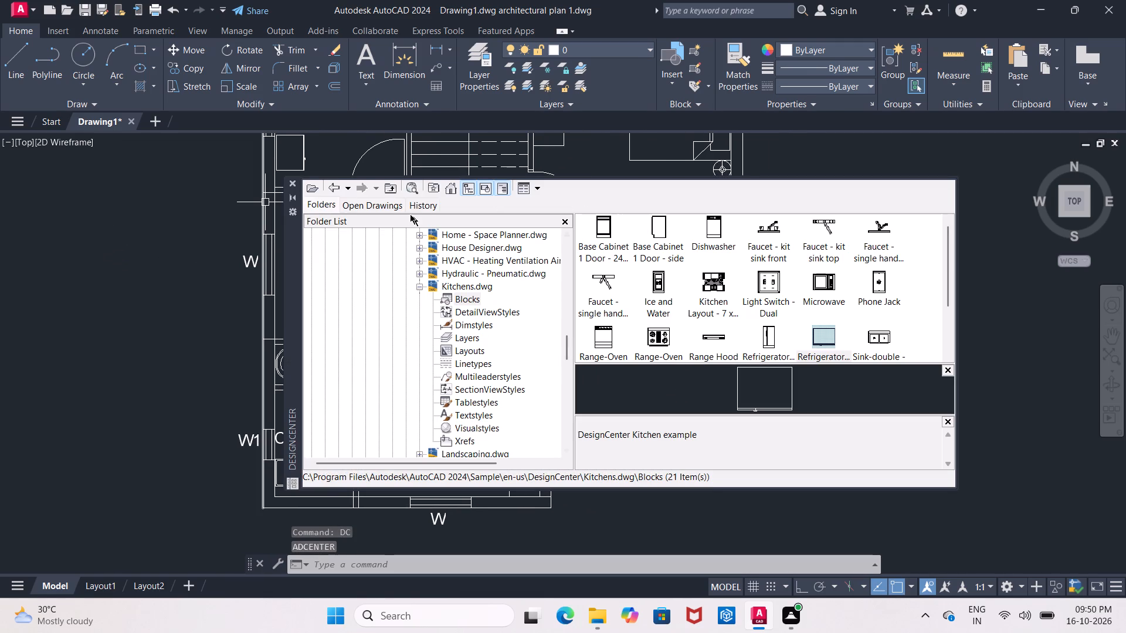
{"action": "left_click", "coordinate": [333, 186]}
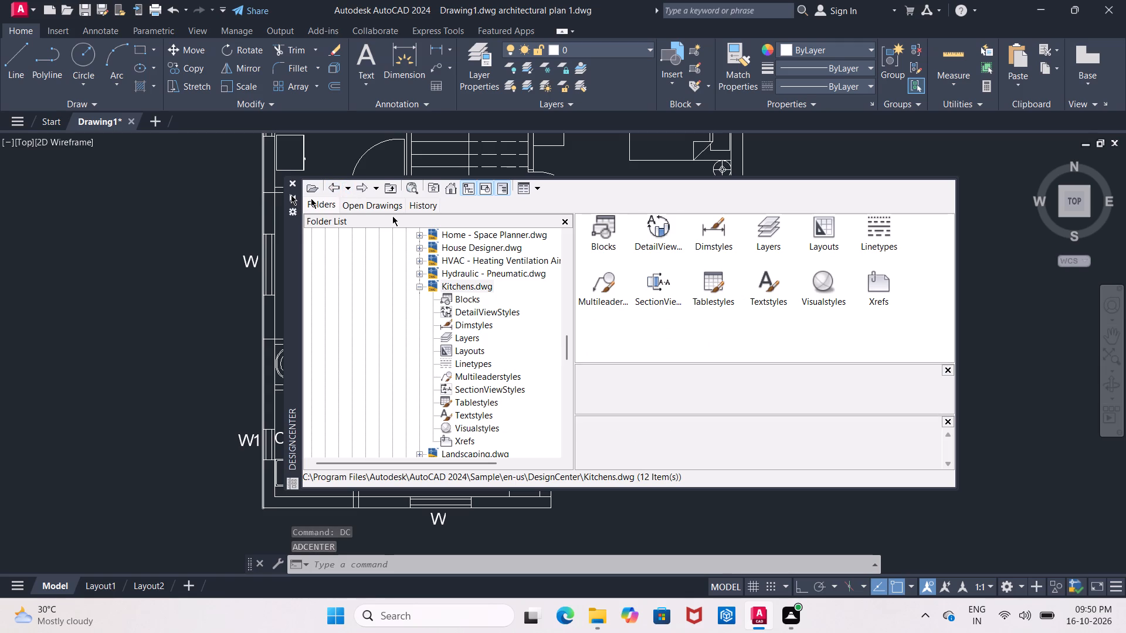
{"action": "left_click", "coordinate": [334, 190]}
{"action": "middle_click_drag", "start_coordinate": [710, 315], "coordinate": [542, 338]}
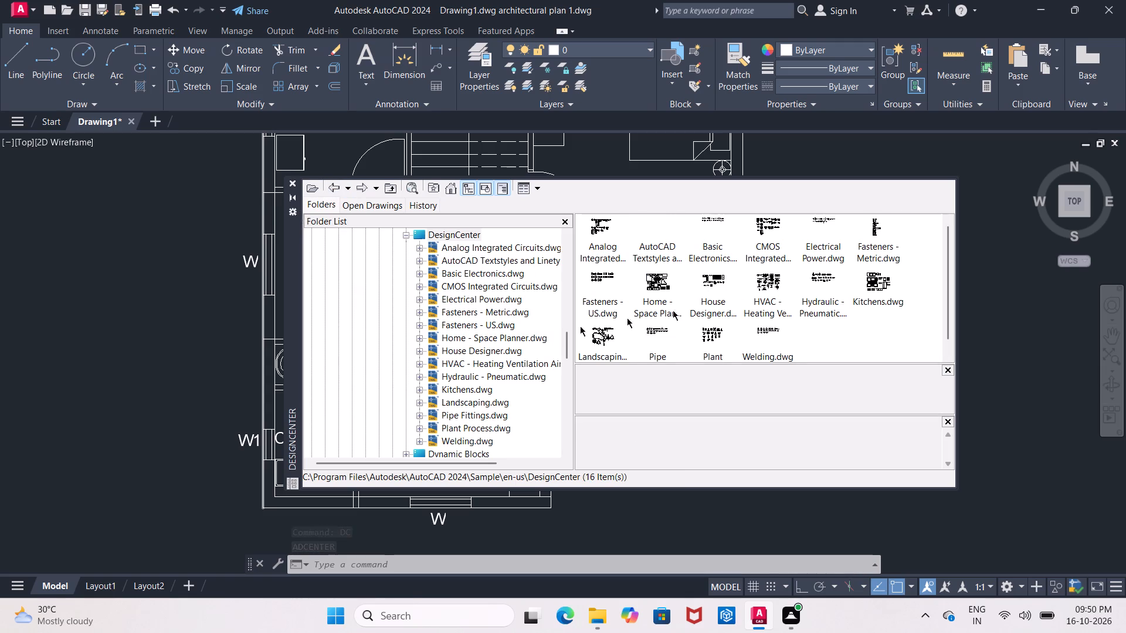
{"action": "double_click", "coordinate": [602, 333]}
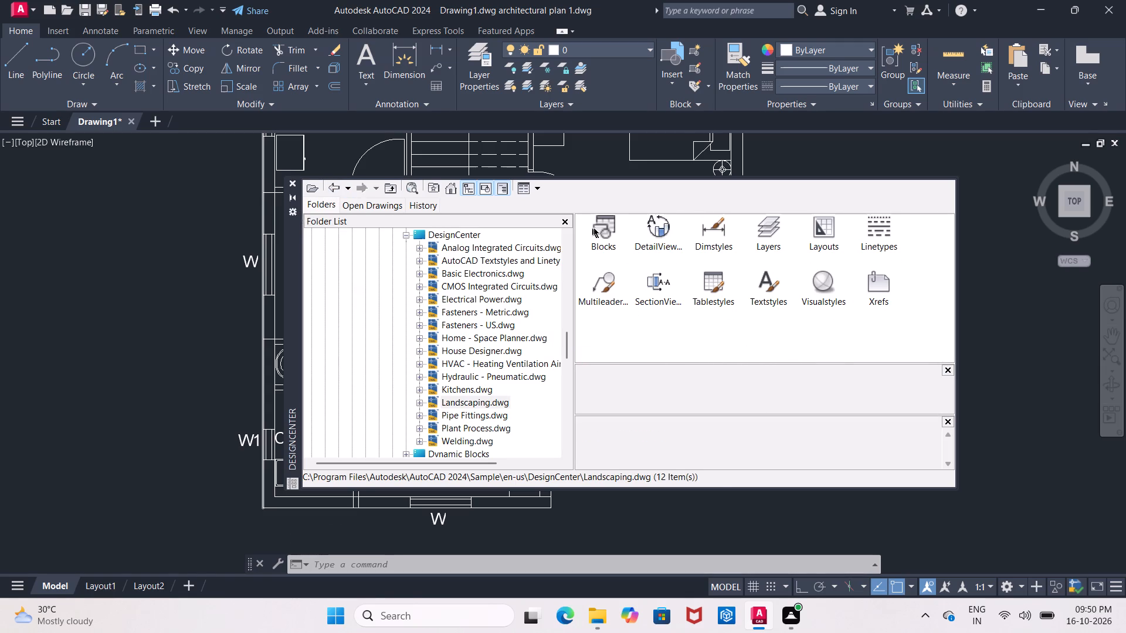
{"action": "double_click", "coordinate": [599, 227]}
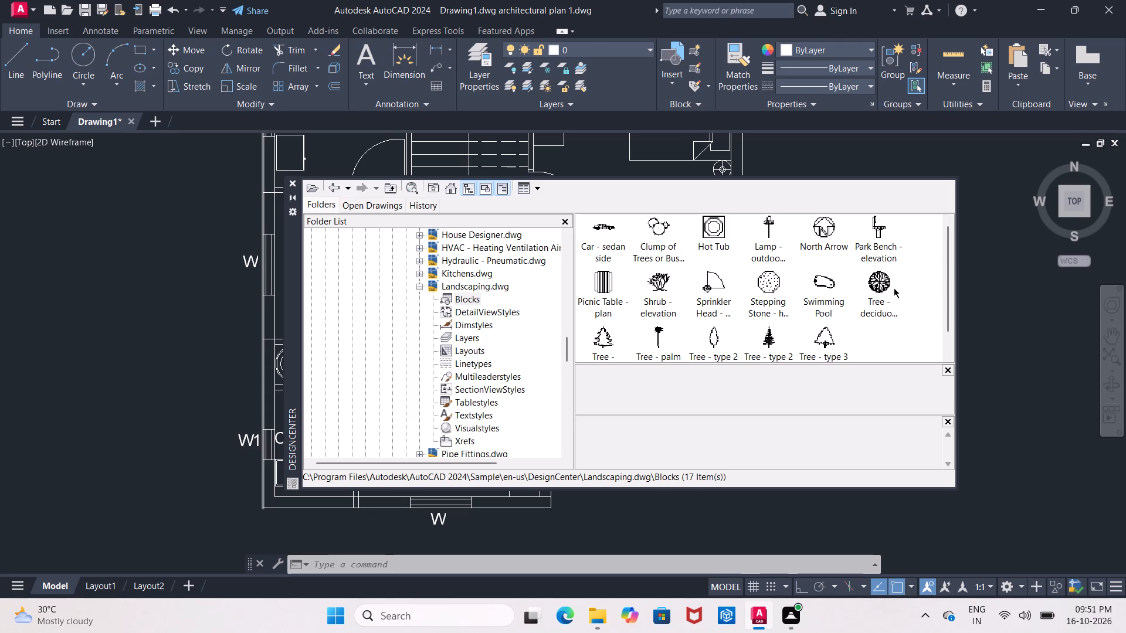
{"action": "scroll", "coordinate": [894, 288], "scroll_direction": "down", "scroll_amount": 1}
{"action": "scroll", "coordinate": [894, 288], "scroll_direction": "up", "scroll_amount": 1}
{"action": "left_click", "coordinate": [331, 183]}
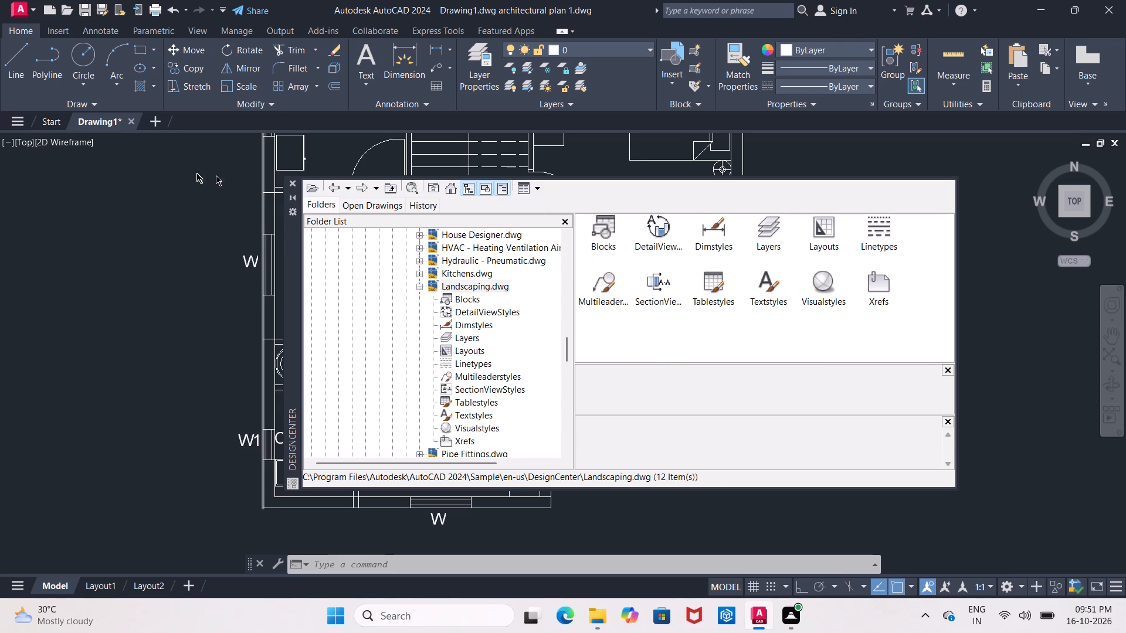
{"action": "left_click", "coordinate": [332, 189]}
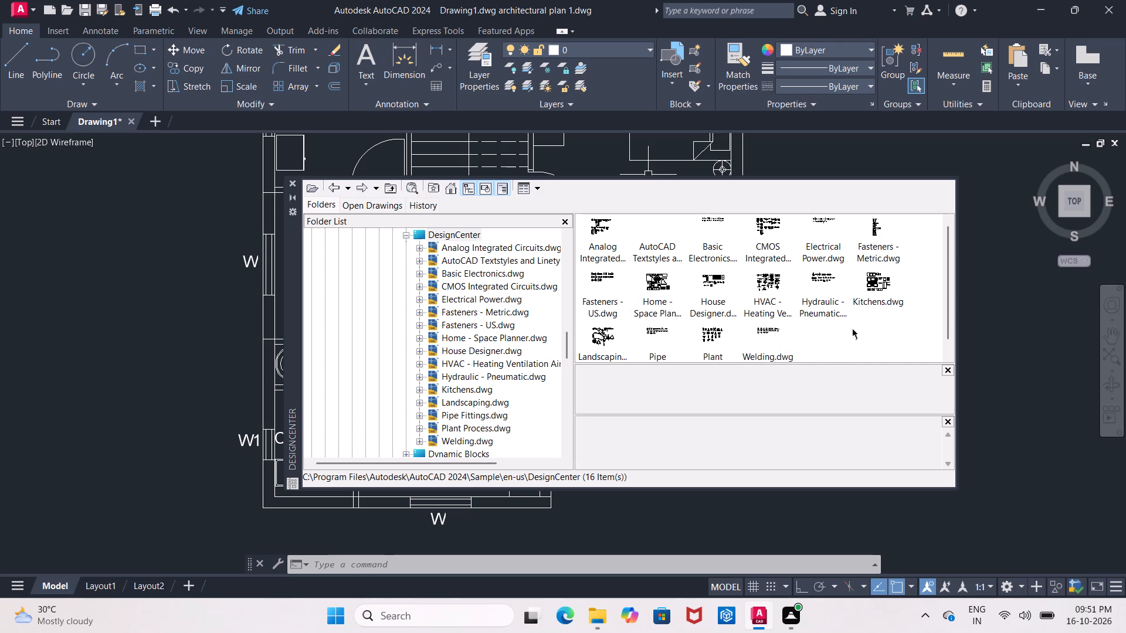
{"action": "double_click", "coordinate": [766, 236]}
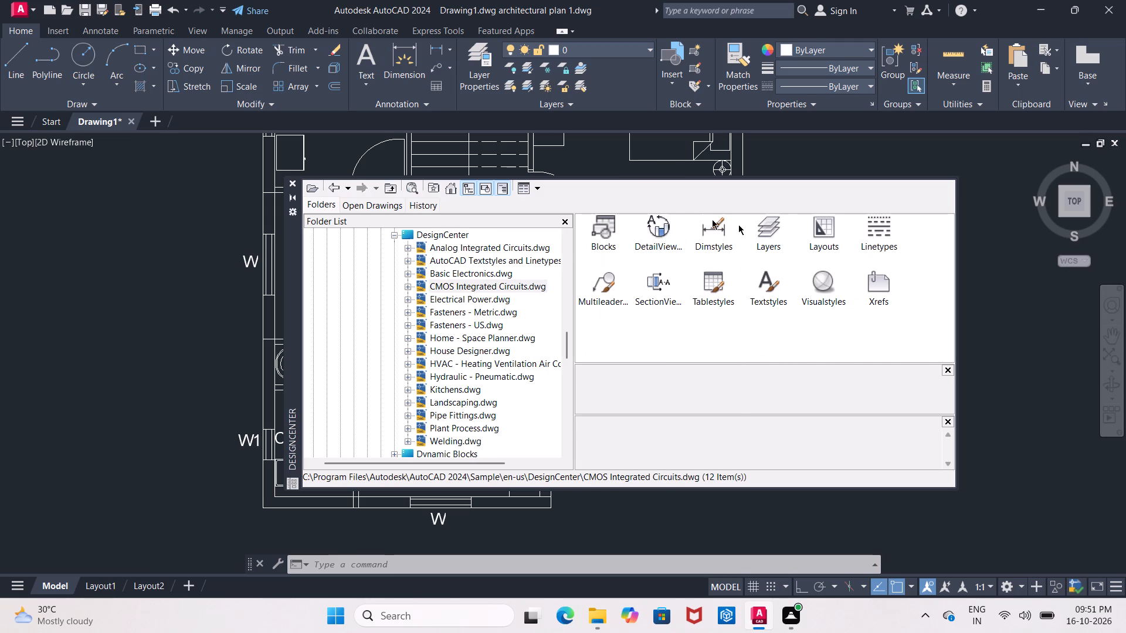
{"action": "left_click", "coordinate": [330, 186]}
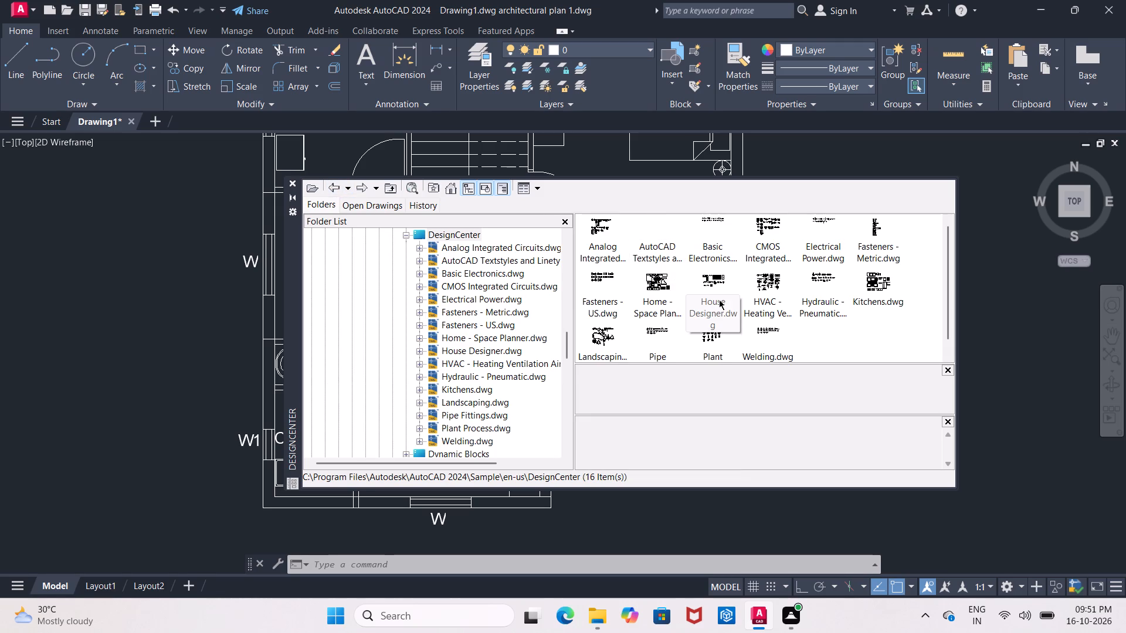
Insert the Table - Rectangular Woodgrain 60 x 30 in. block from Home - Space Planner.dwg southeast of the sitout, and close DesignCenter.
{"action": "double_click", "coordinate": [656, 275]}
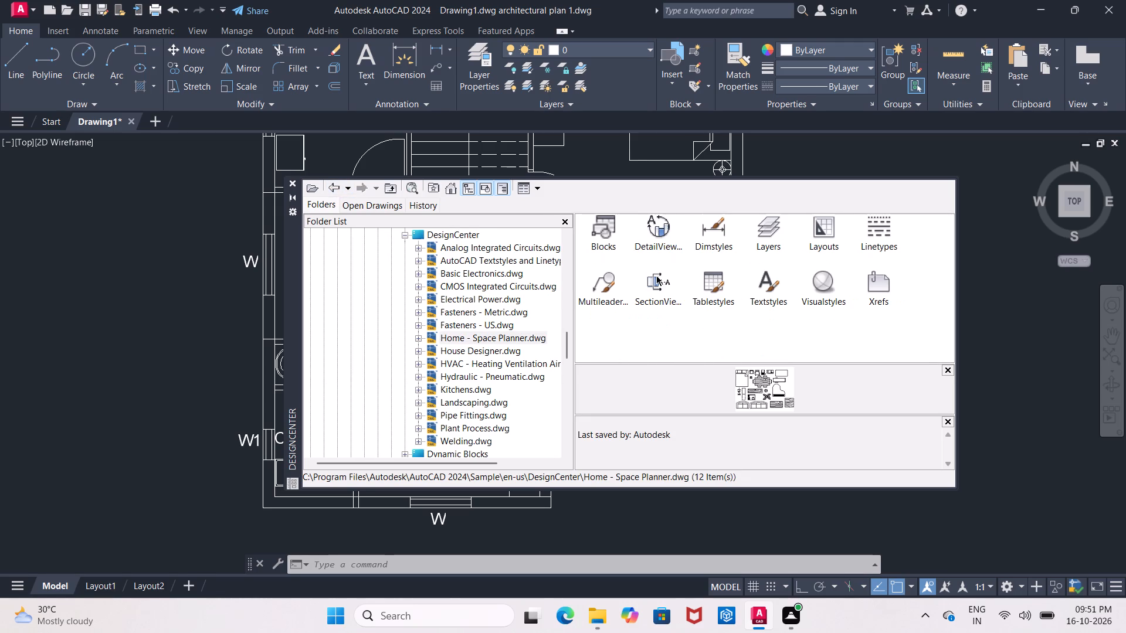
{"action": "double_click", "coordinate": [605, 227]}
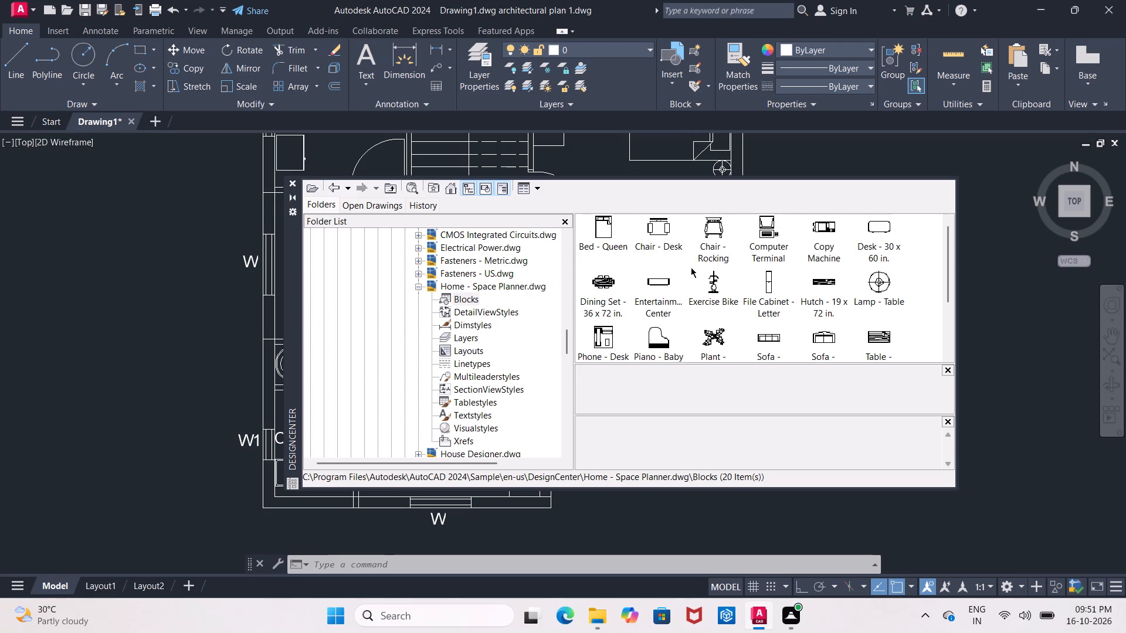
{"action": "scroll", "coordinate": [691, 267], "scroll_direction": "down", "scroll_amount": 1}
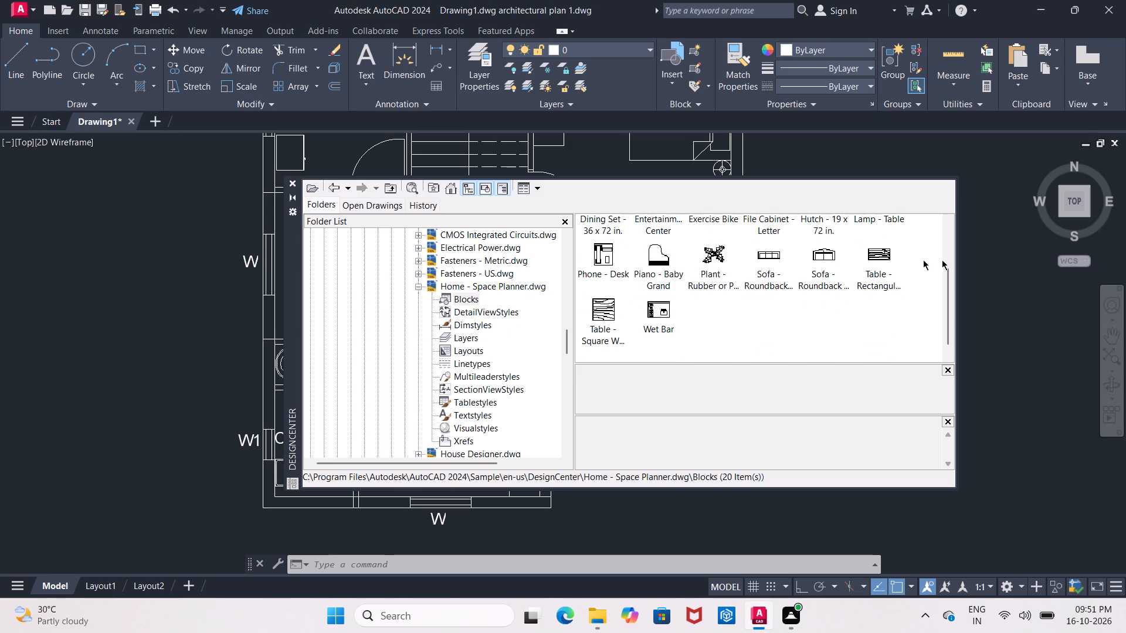
{"action": "left_click_drag", "start_coordinate": [884, 250], "coordinate": [884, 252]}
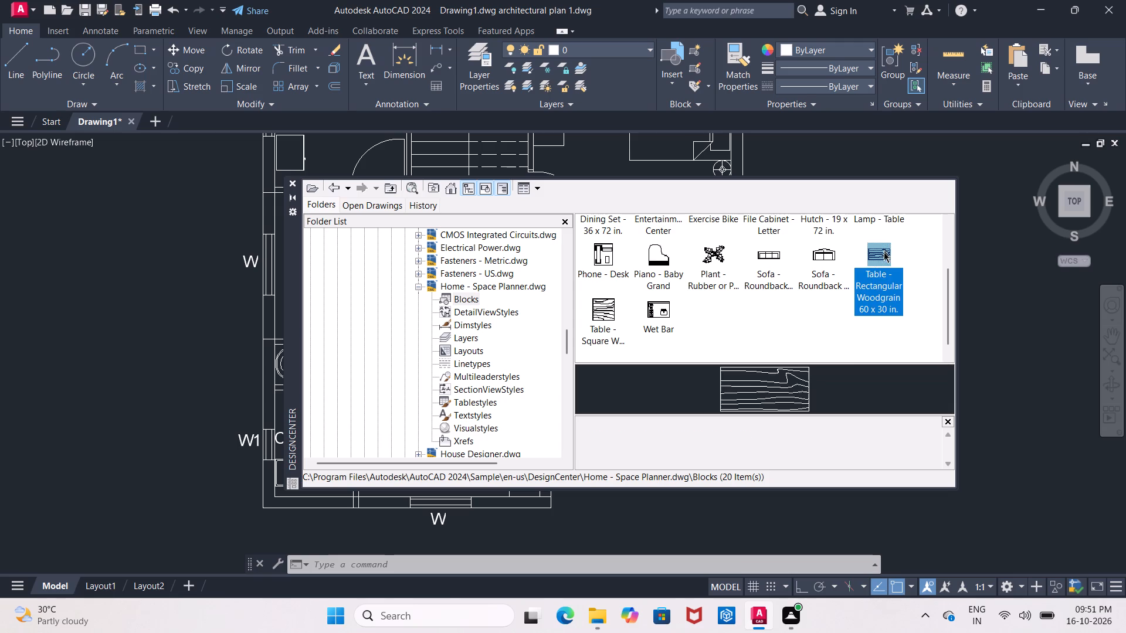
{"action": "left_click_drag", "start_coordinate": [884, 252], "coordinate": [738, 506]}
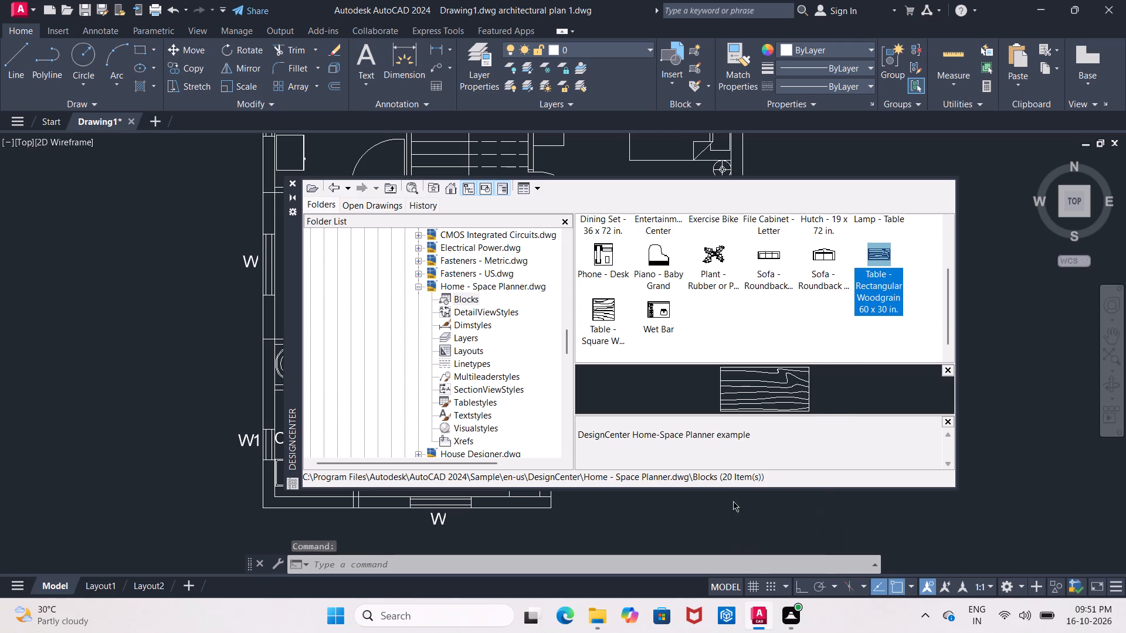
{"action": "left_click", "coordinate": [293, 185]}
Move the inserted woodgrain table about 17'-10" northwest into the living room, north of the two-seat sofa.
{"action": "middle_click_drag", "start_coordinate": [748, 443], "coordinate": [681, 335]}
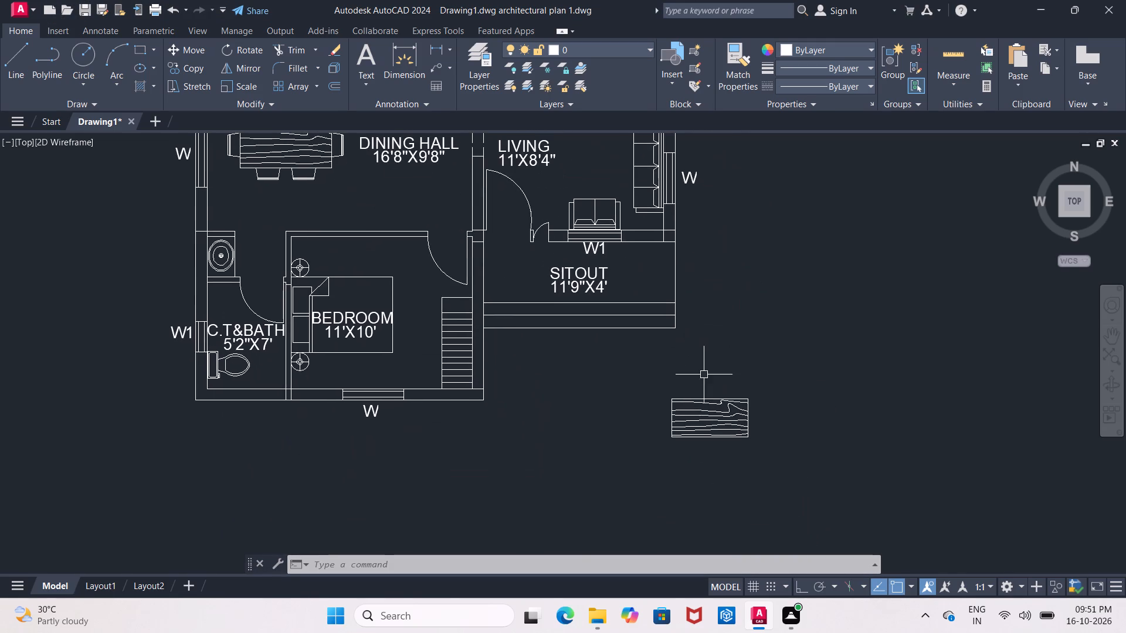
{"action": "left_click_drag", "start_coordinate": [646, 379], "coordinate": [681, 412]}
{"action": "left_click", "coordinate": [767, 480]}
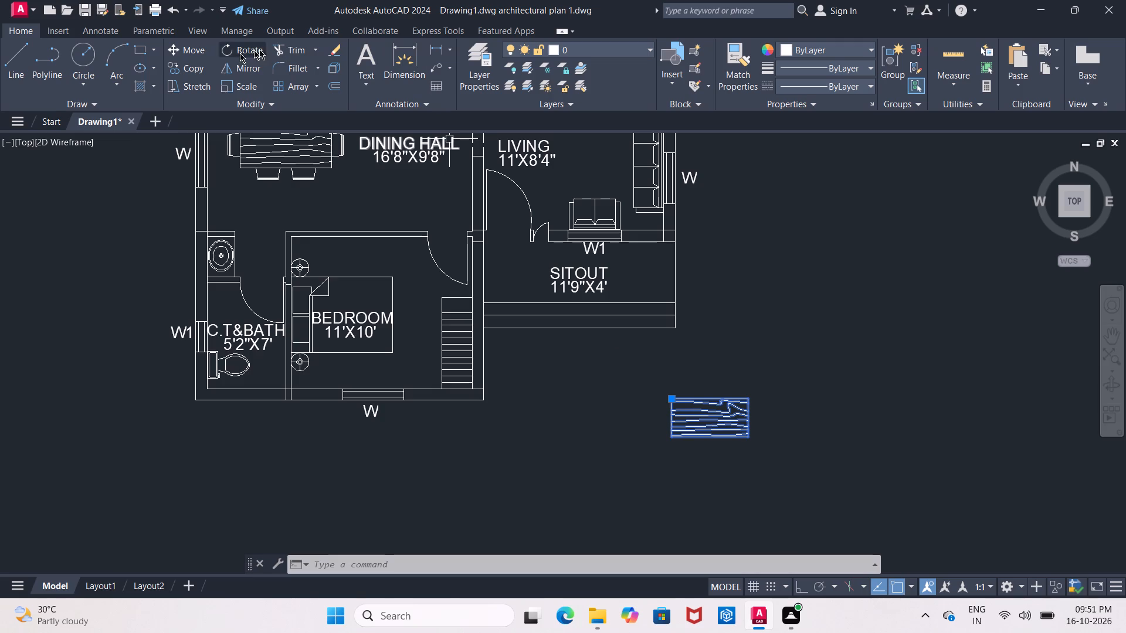
{"action": "left_click", "coordinate": [204, 56]}
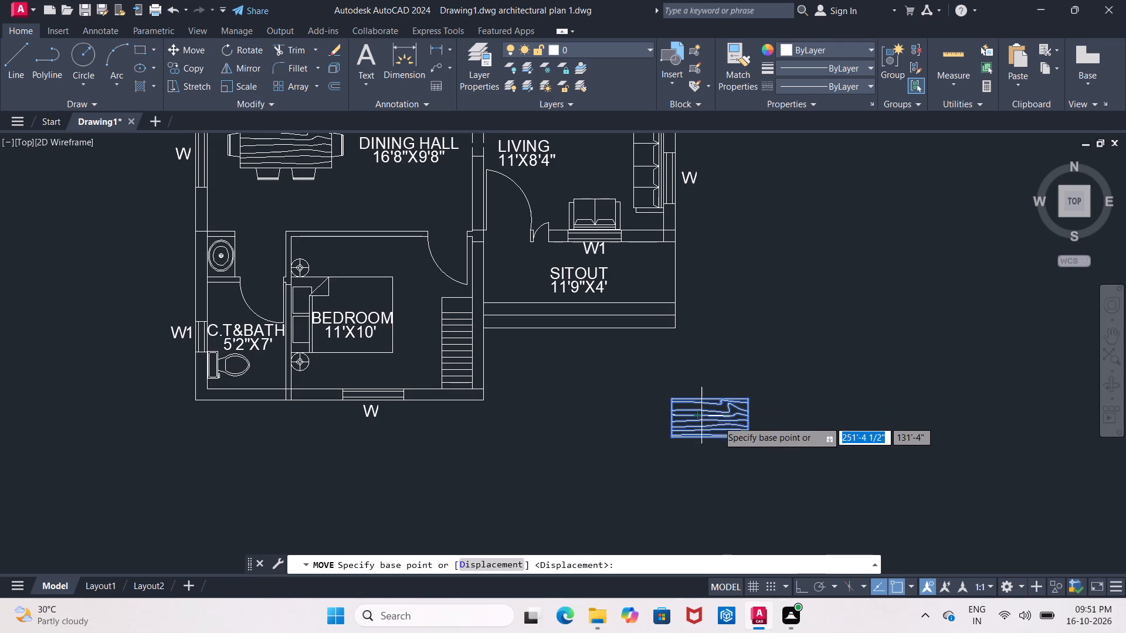
{"action": "left_click", "coordinate": [711, 418]}
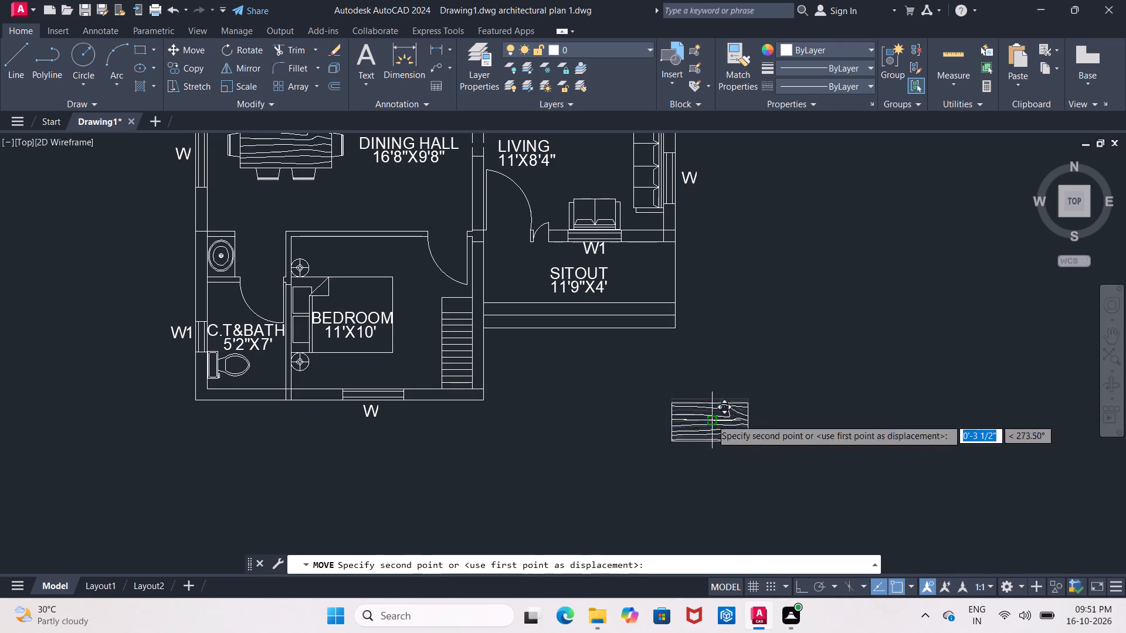
{"action": "middle_click_drag", "start_coordinate": [609, 210], "coordinate": [633, 378]}
{"action": "scroll", "coordinate": [631, 347], "scroll_direction": "up", "scroll_amount": 1}
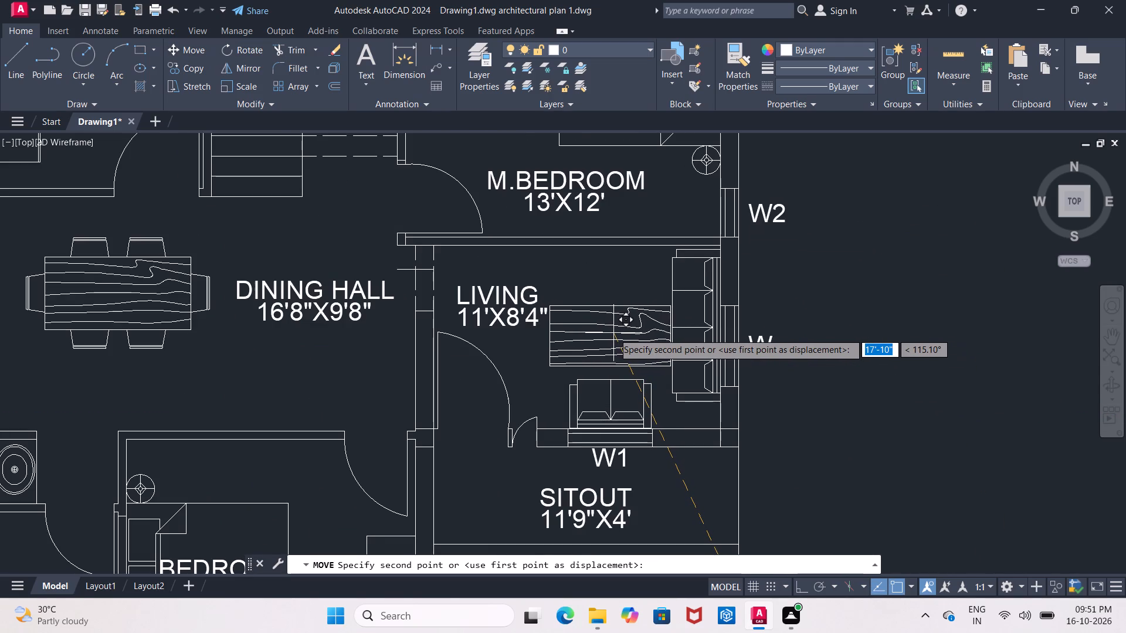
{"action": "left_click", "coordinate": [613, 333]}
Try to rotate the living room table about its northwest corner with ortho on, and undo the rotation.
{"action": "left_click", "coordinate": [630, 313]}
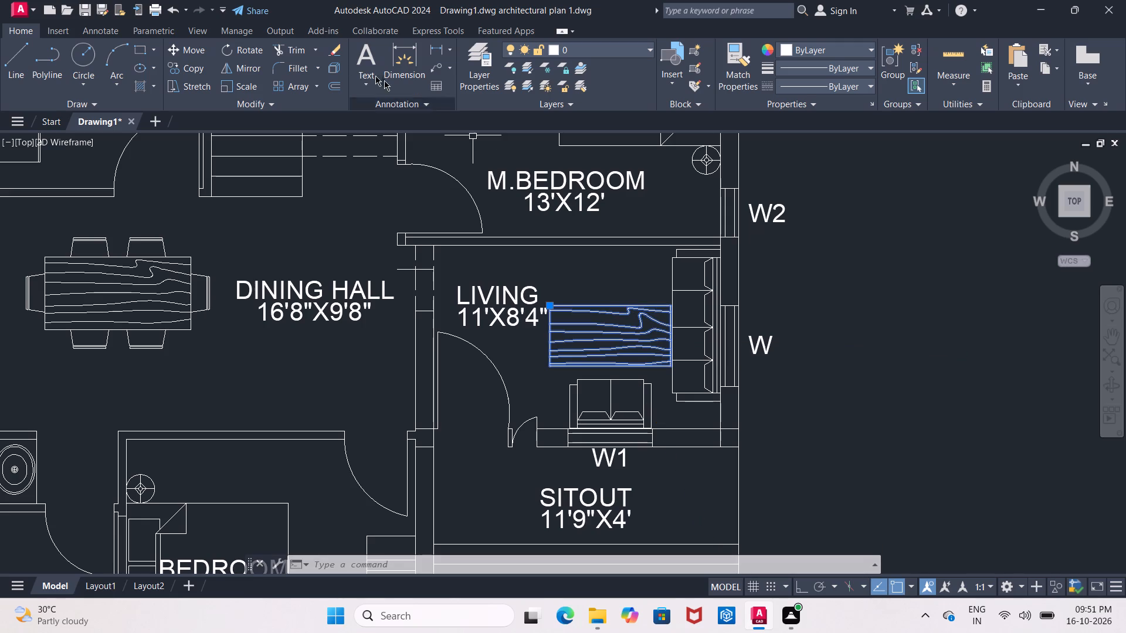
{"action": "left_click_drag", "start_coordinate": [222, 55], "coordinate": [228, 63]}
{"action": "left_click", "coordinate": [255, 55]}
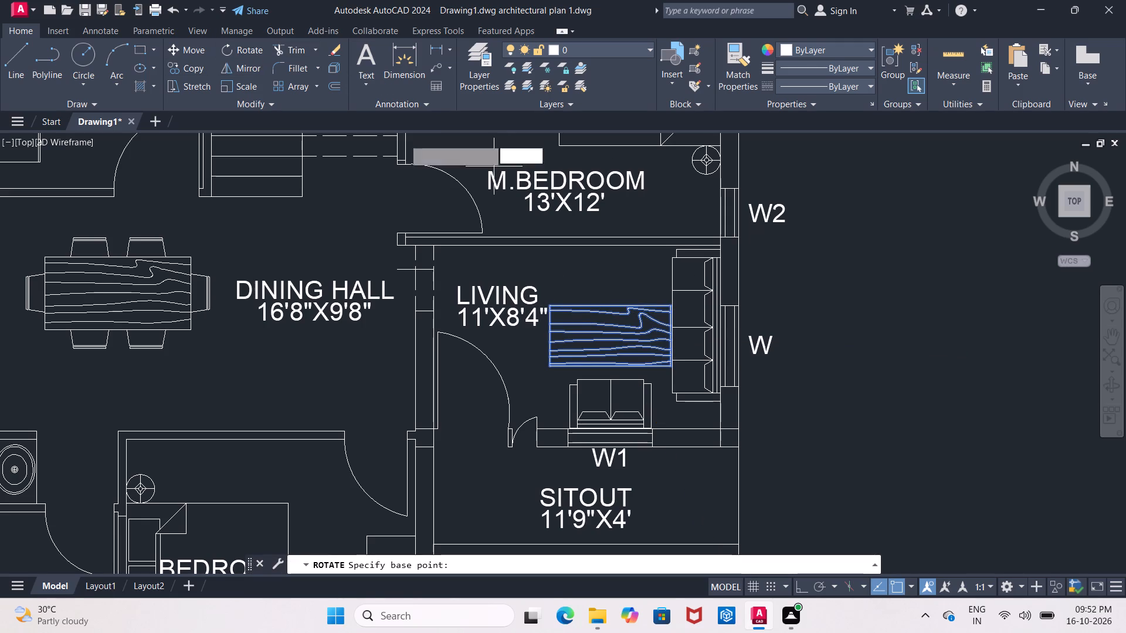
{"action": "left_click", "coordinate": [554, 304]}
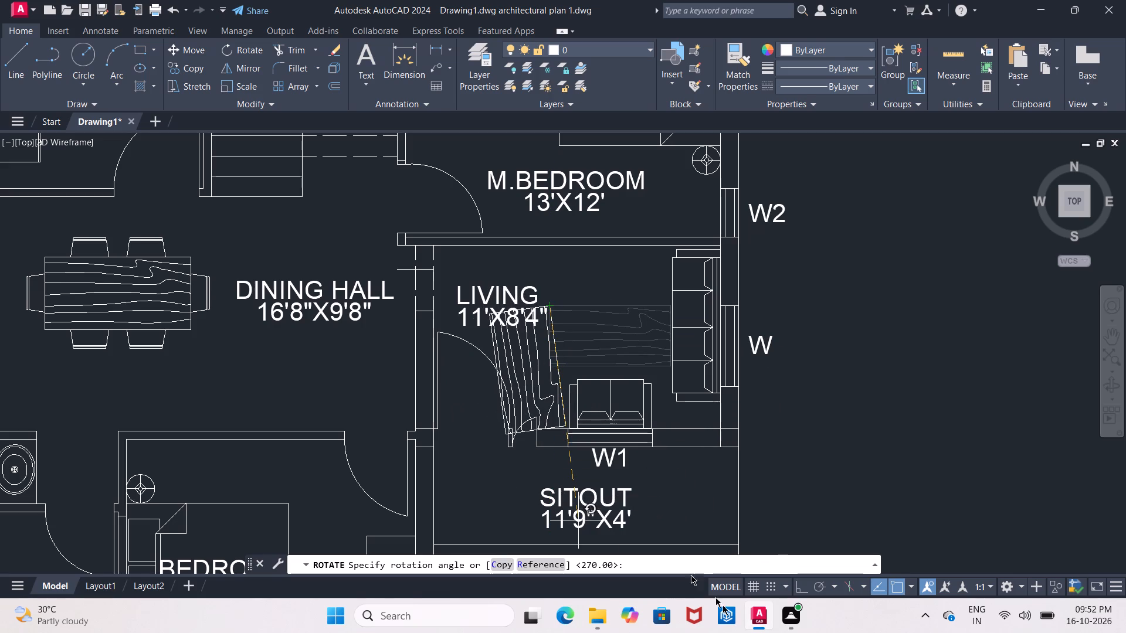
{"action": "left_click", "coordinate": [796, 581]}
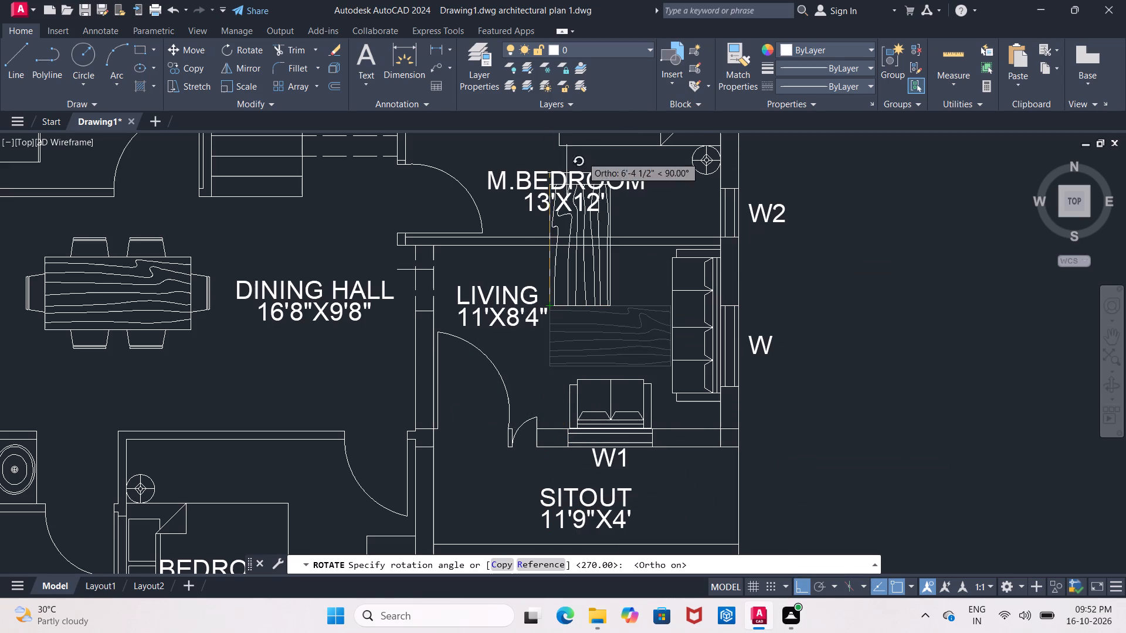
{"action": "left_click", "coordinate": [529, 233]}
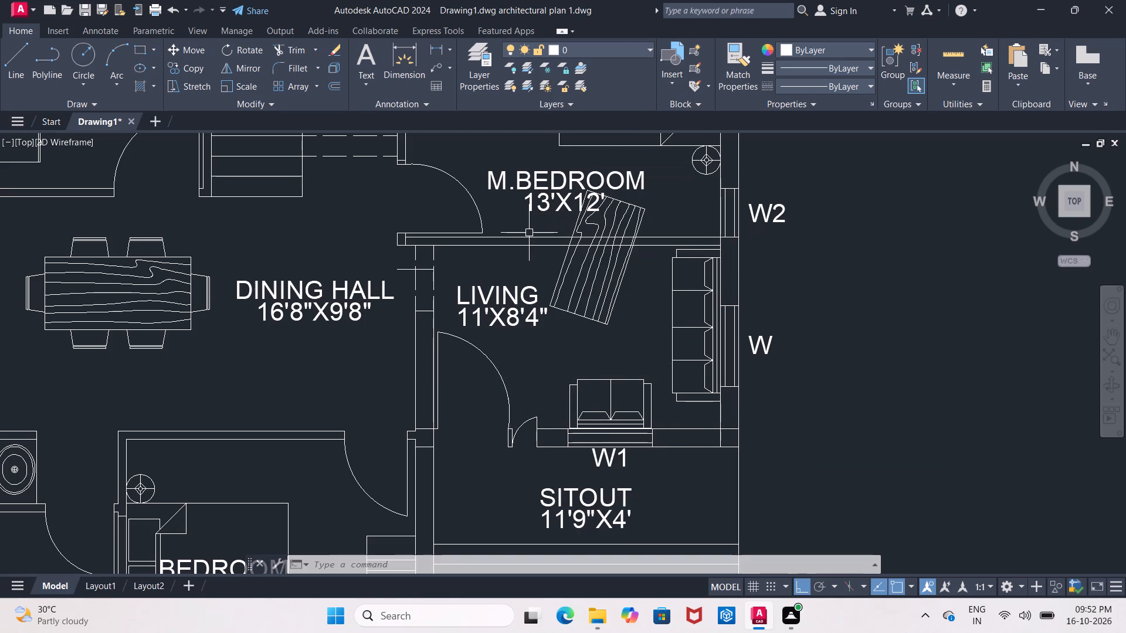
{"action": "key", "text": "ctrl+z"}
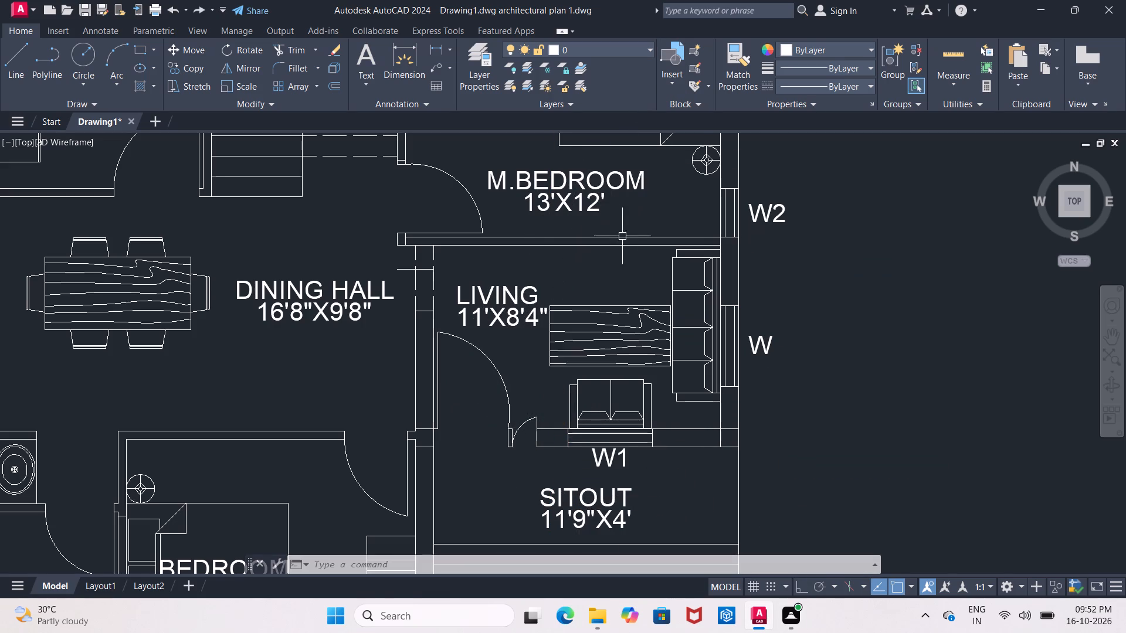
Turn ortho on and rotate the living room table 90° counterclockwise about its northwest corner.
{"action": "left_click", "coordinate": [591, 304]}
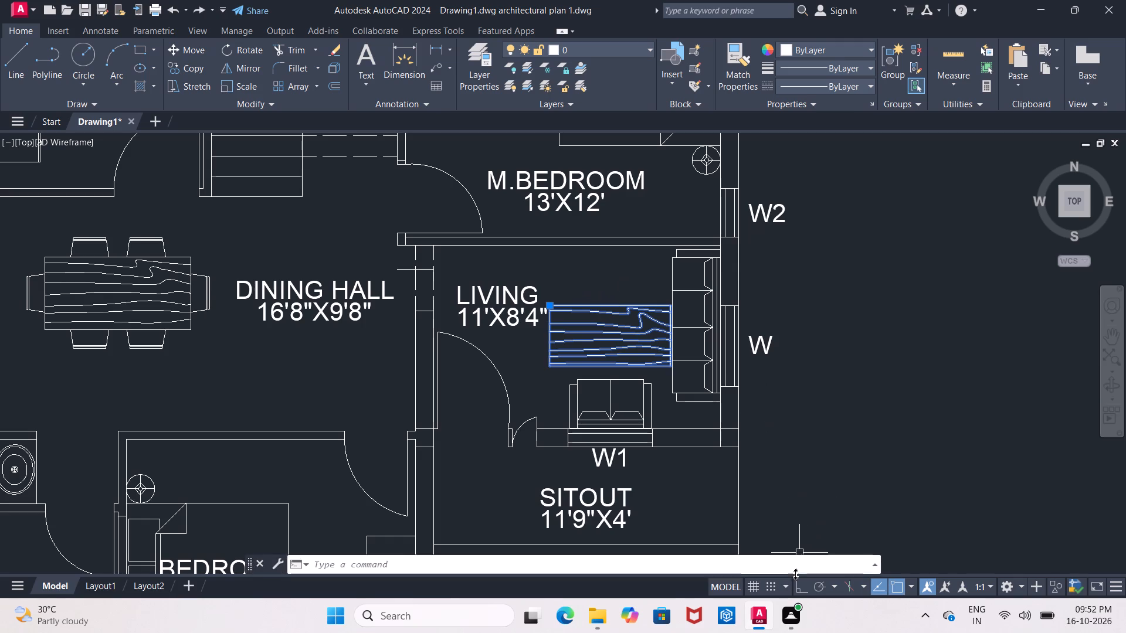
{"action": "left_click", "coordinate": [795, 584]}
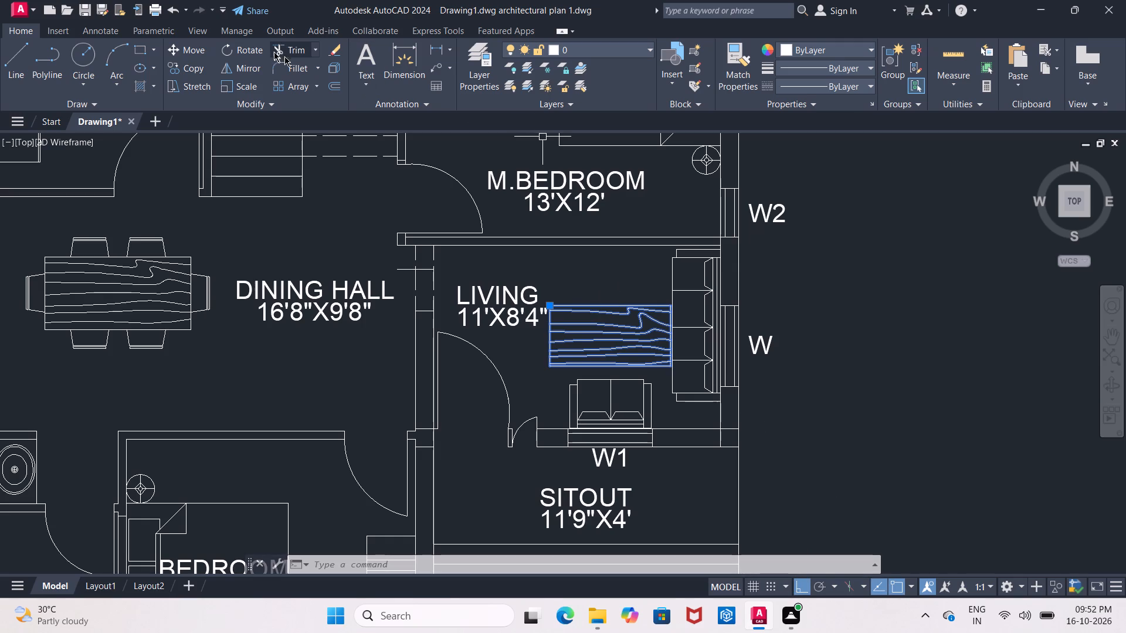
{"action": "left_click", "coordinate": [256, 50]}
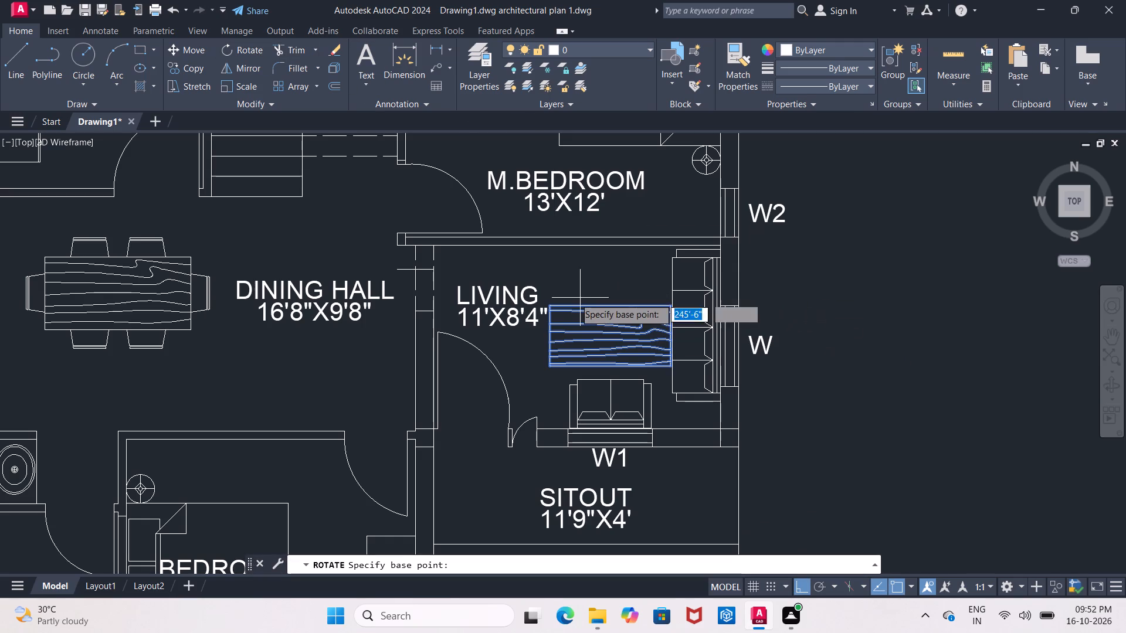
{"action": "left_click", "coordinate": [548, 302]}
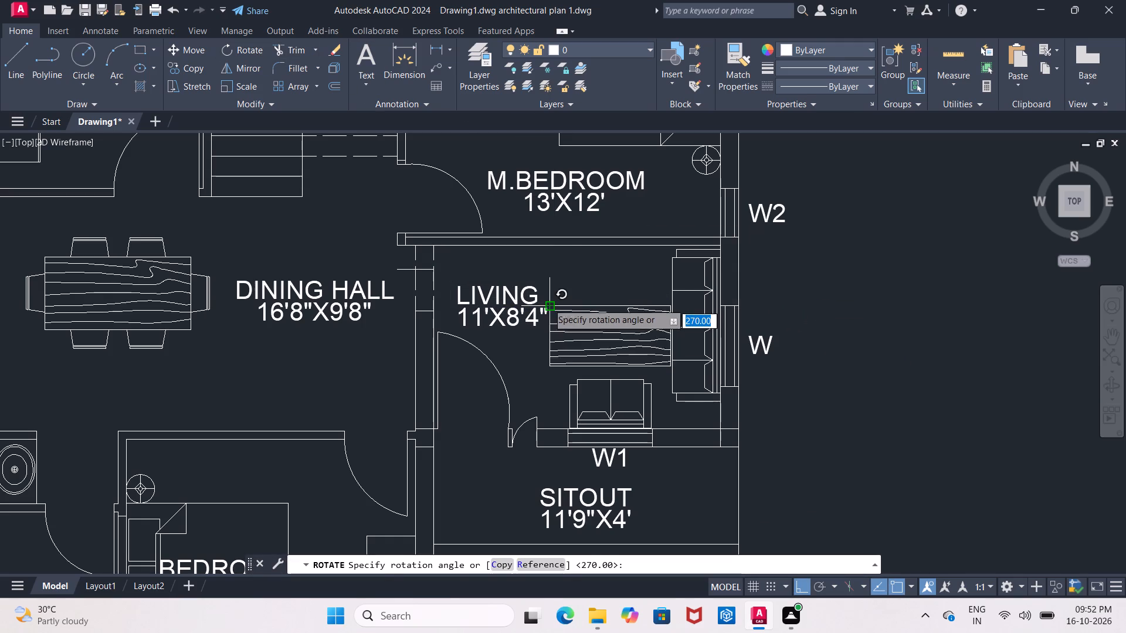
{"action": "left_click", "coordinate": [528, 176]}
Move the rotated woodgrain table about 3'-2" southeast with ortho off, placing it inside the living room north of the two-seat sofa.
{"action": "left_click", "coordinate": [591, 297]}
{"action": "left_click", "coordinate": [591, 303]}
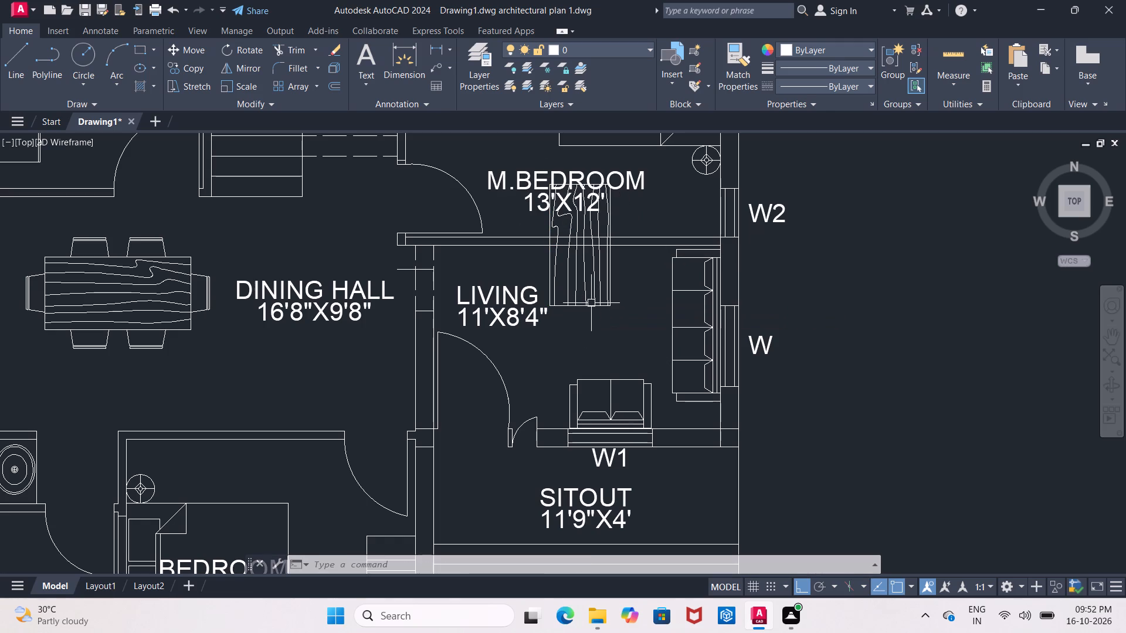
{"action": "left_click", "coordinate": [591, 306]}
{"action": "left_click", "coordinate": [188, 50]}
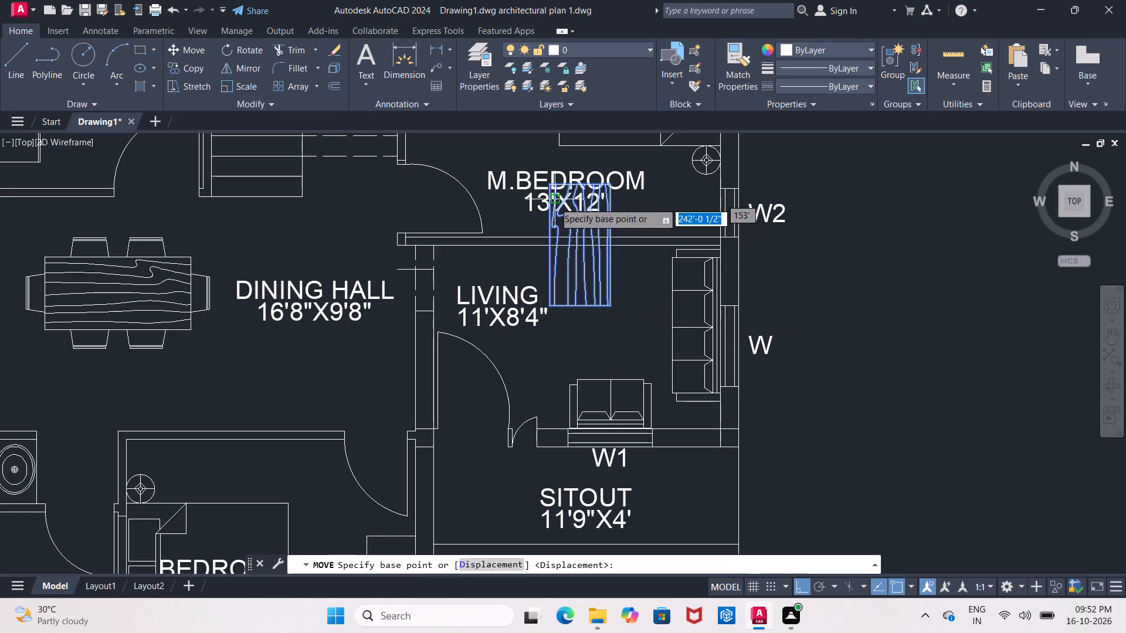
{"action": "left_click", "coordinate": [582, 278]}
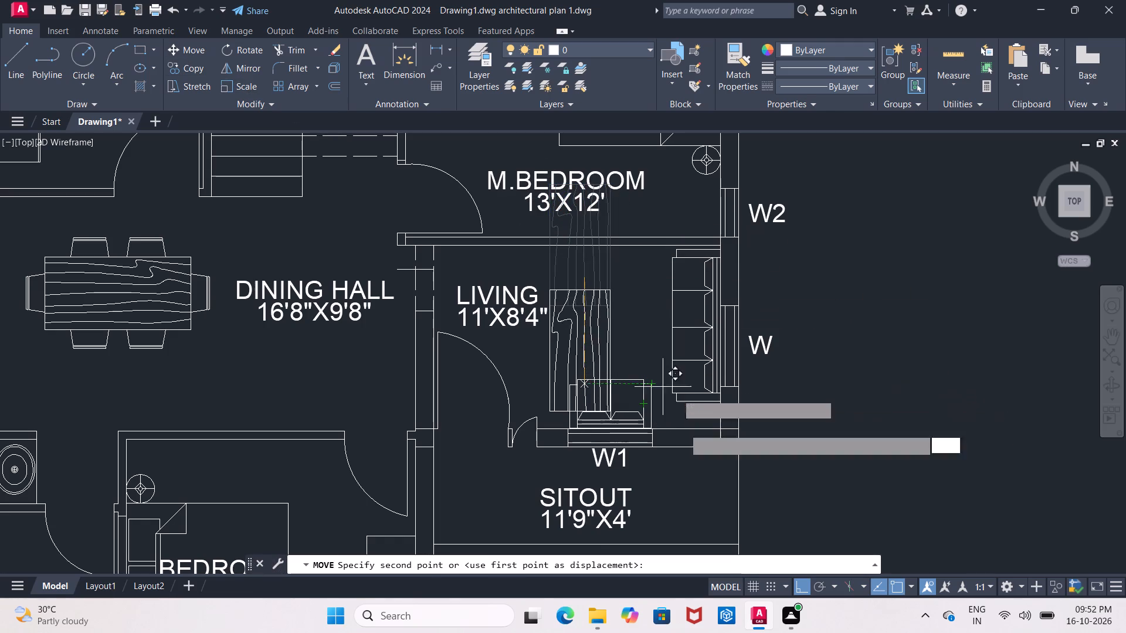
{"action": "left_click", "coordinate": [803, 590]}
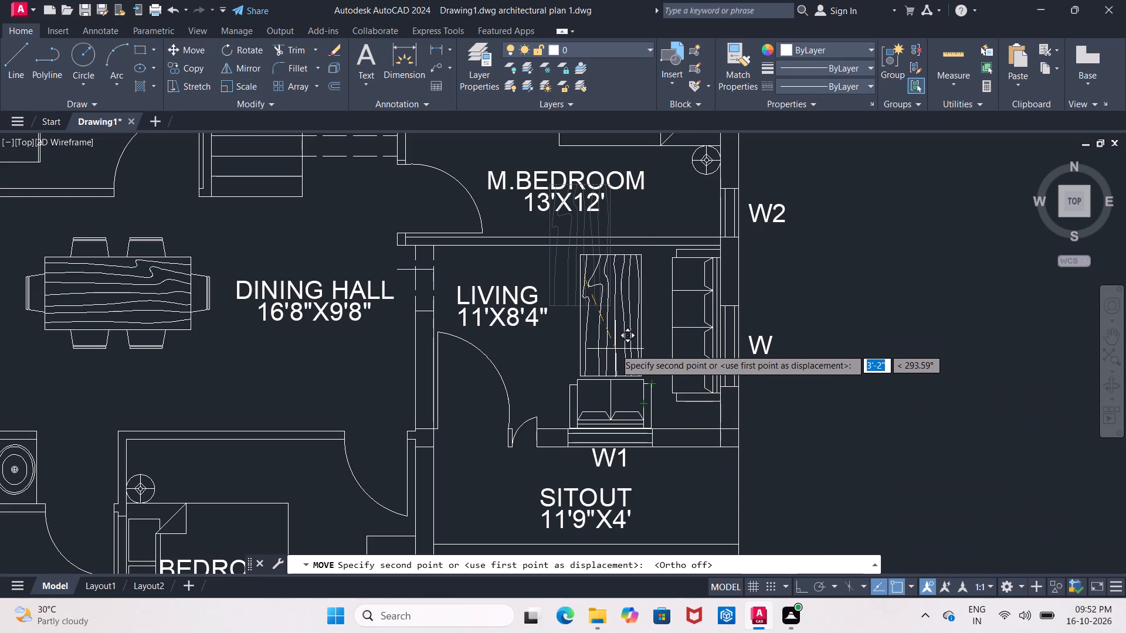
{"action": "left_click", "coordinate": [615, 349]}
Scale the living room table down to roughly two-thirds size about a point near its south edge.
{"action": "left_click", "coordinate": [633, 262]}
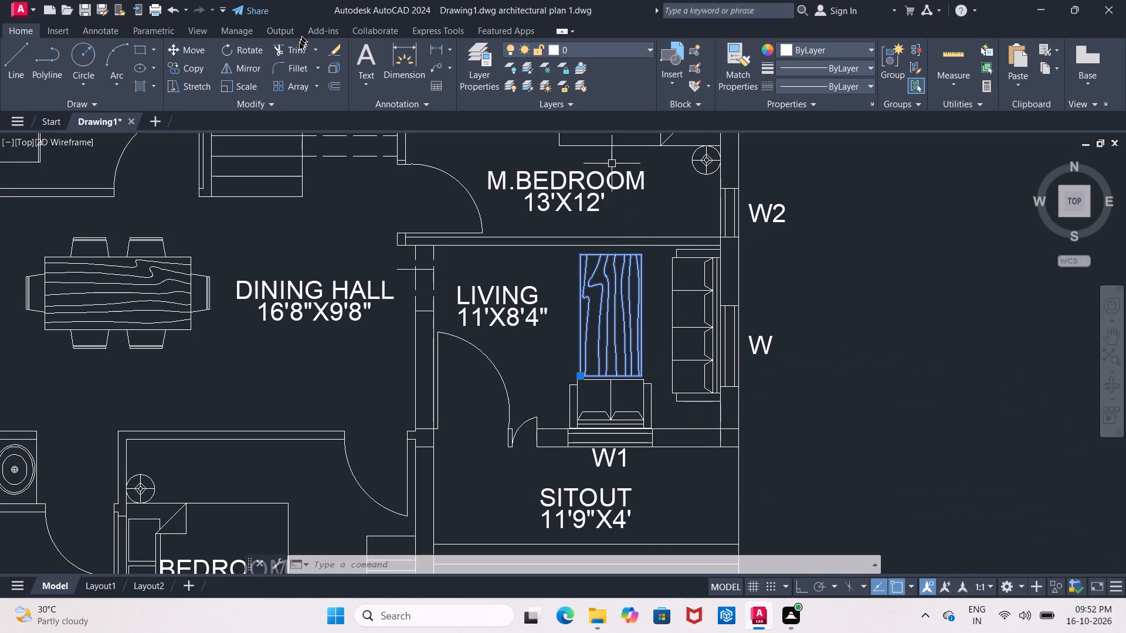
{"action": "left_click", "coordinate": [225, 81]}
{"action": "left_click", "coordinate": [593, 371]}
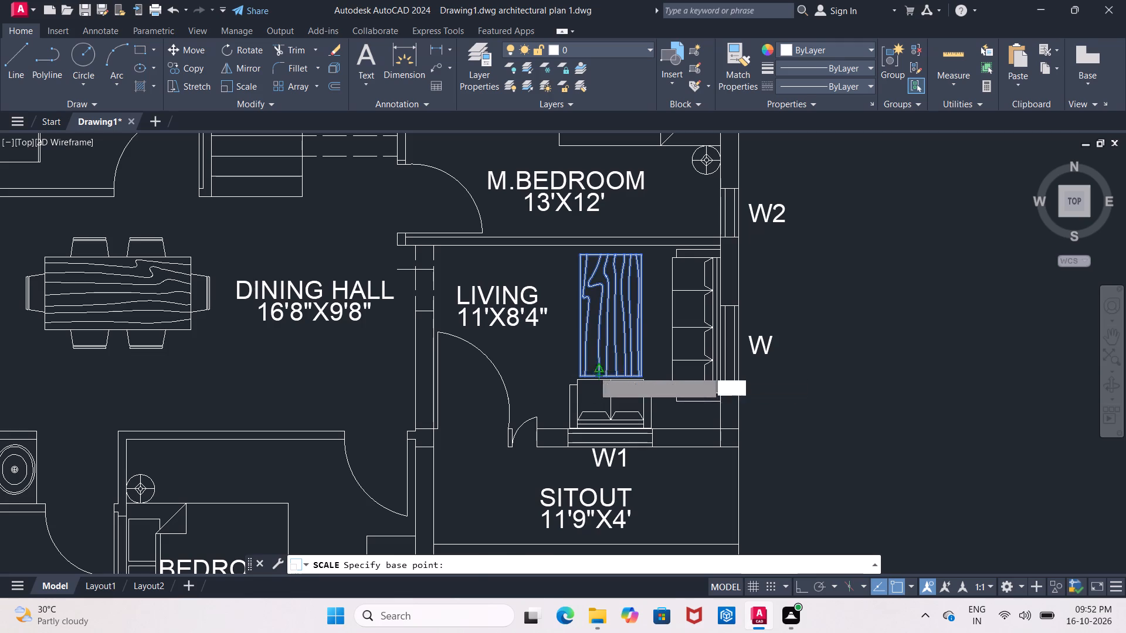
{"action": "left_click", "coordinate": [616, 335]}
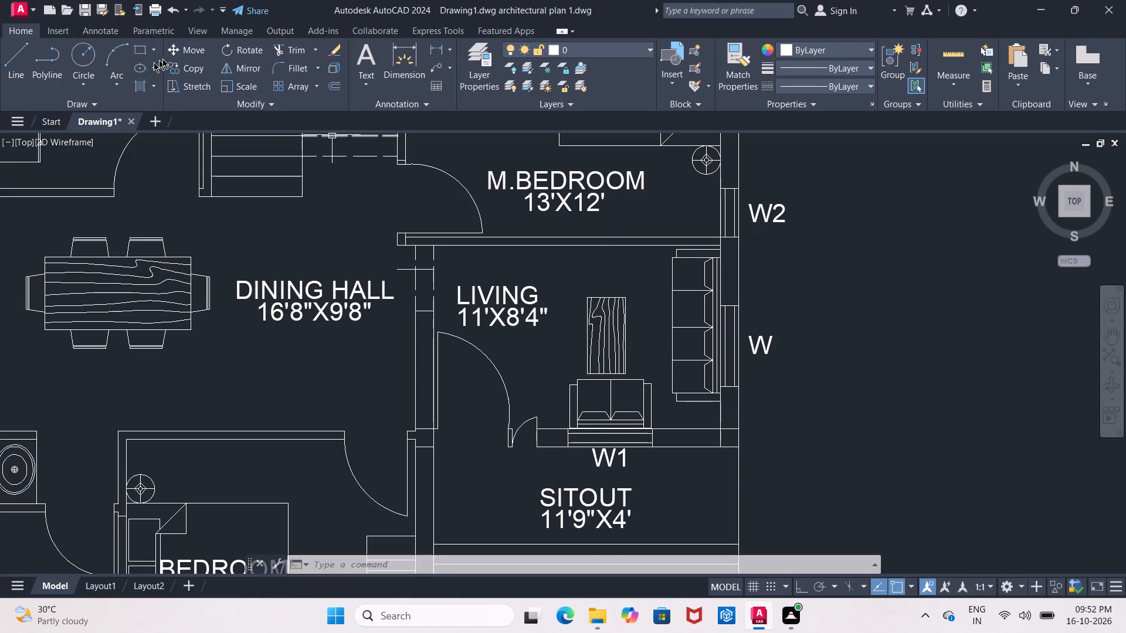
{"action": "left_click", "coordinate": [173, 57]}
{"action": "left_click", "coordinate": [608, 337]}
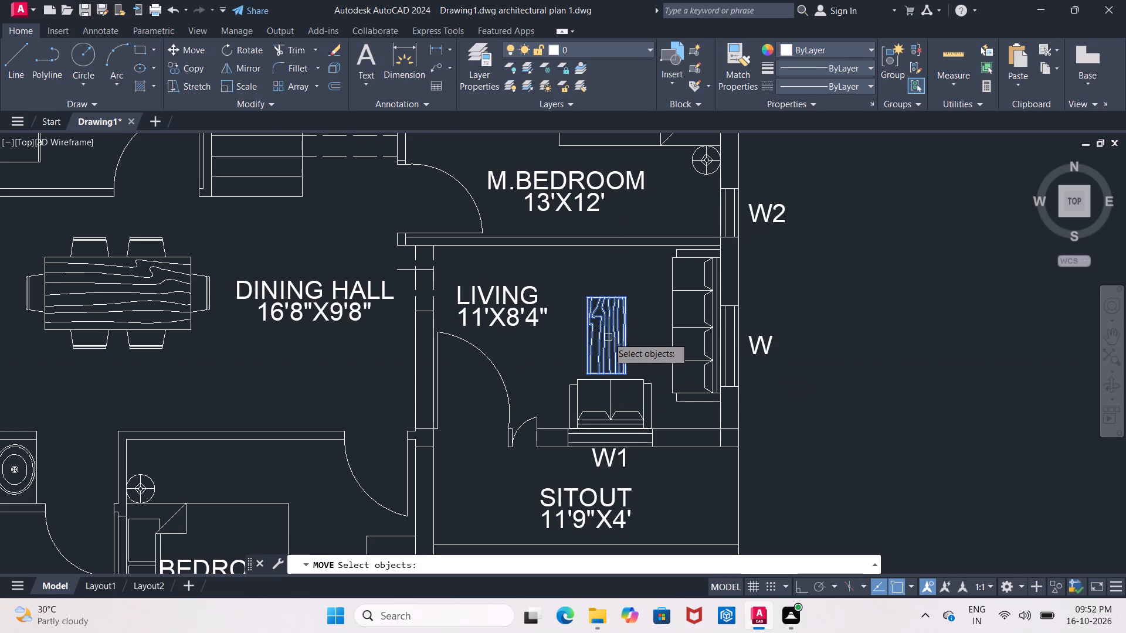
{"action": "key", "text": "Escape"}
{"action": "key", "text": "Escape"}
Move the reduced living room table about 7" northeast, clear of the two-seat sofa.
{"action": "left_click", "coordinate": [608, 327]}
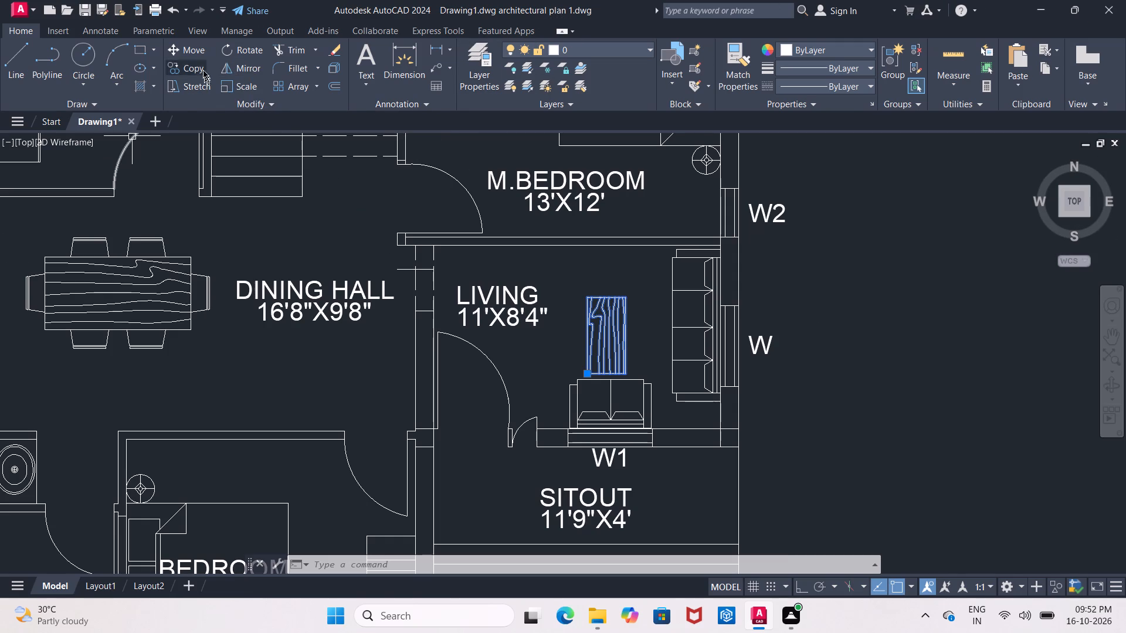
{"action": "left_click", "coordinate": [194, 57]}
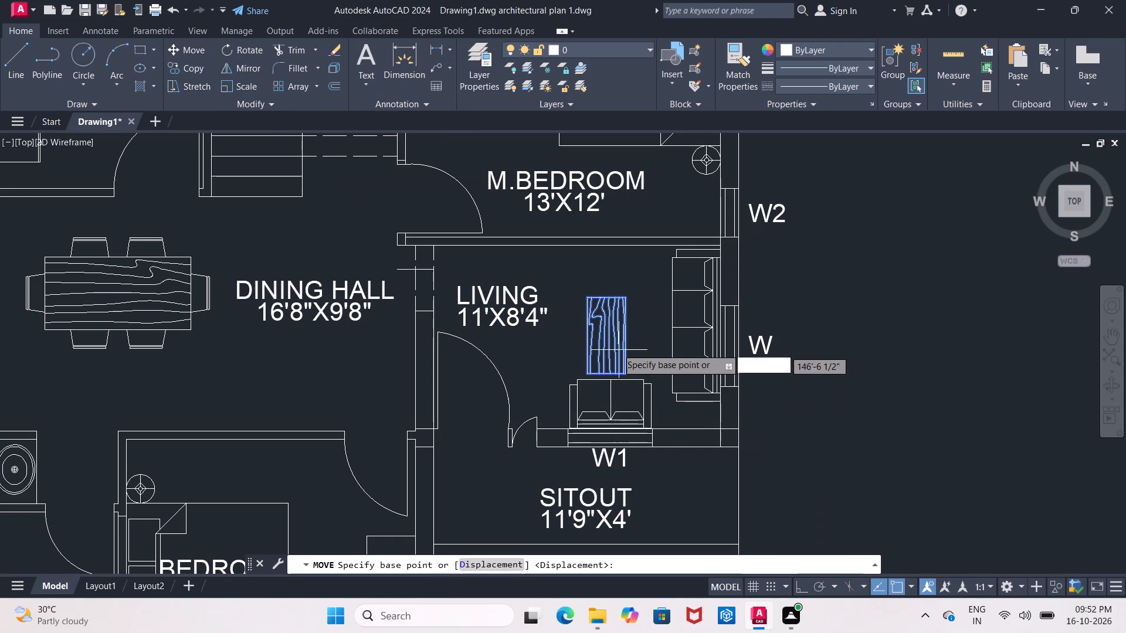
{"action": "left_click", "coordinate": [609, 340]}
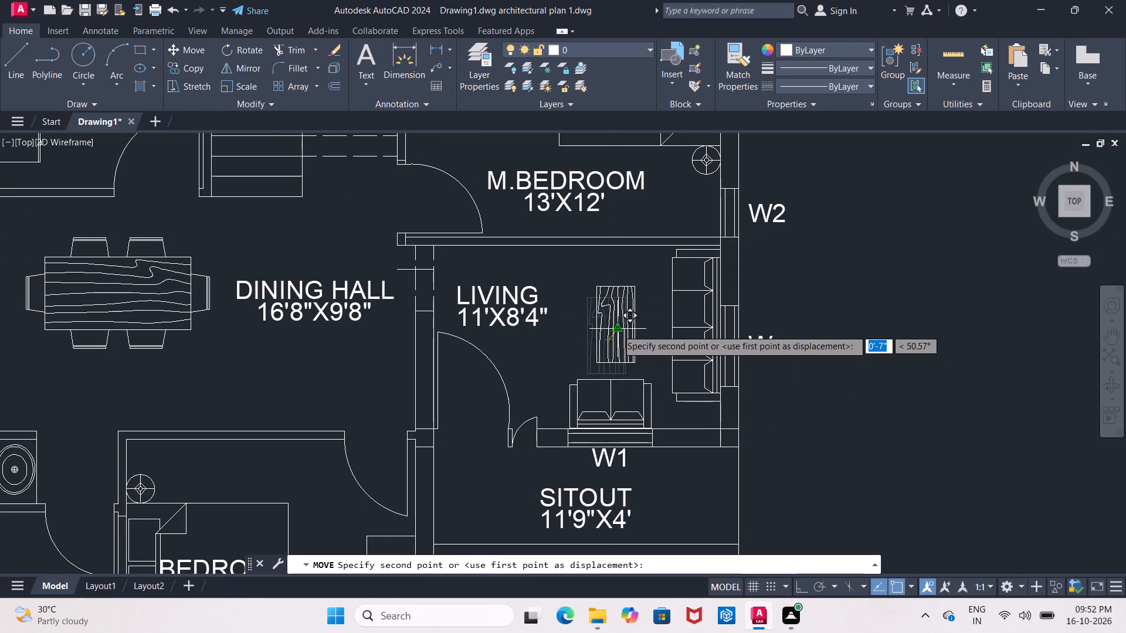
{"action": "left_click", "coordinate": [617, 329]}
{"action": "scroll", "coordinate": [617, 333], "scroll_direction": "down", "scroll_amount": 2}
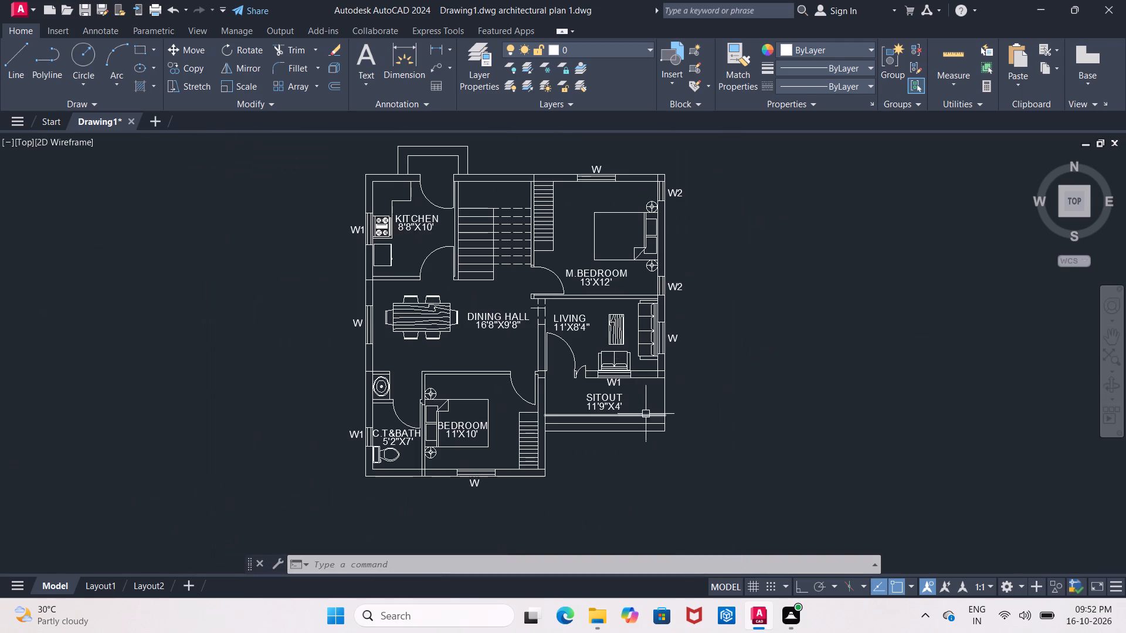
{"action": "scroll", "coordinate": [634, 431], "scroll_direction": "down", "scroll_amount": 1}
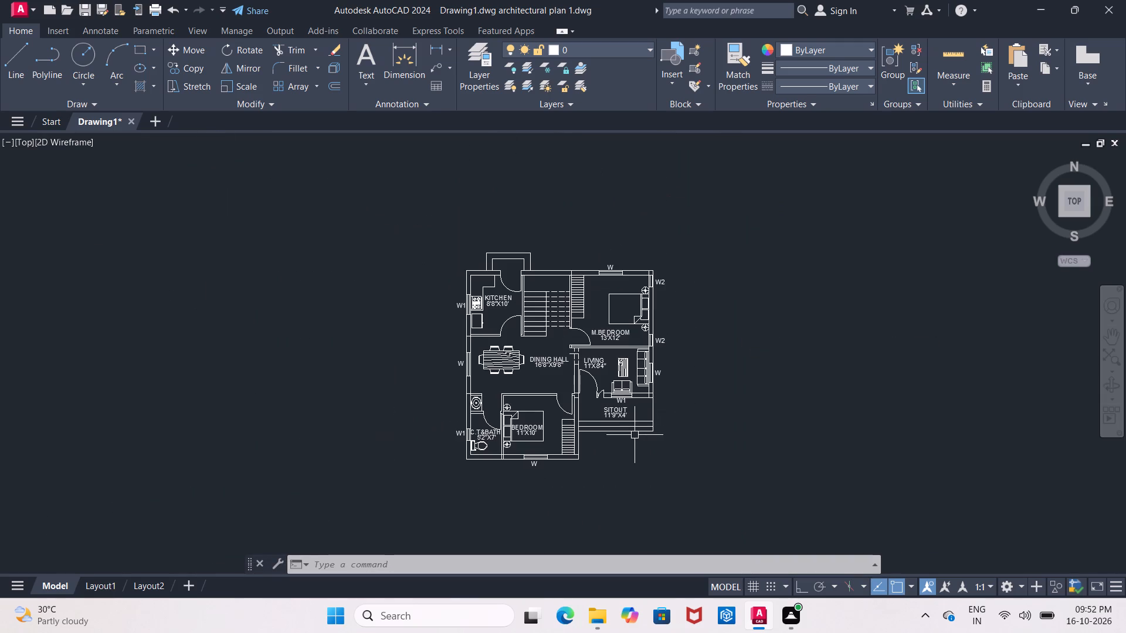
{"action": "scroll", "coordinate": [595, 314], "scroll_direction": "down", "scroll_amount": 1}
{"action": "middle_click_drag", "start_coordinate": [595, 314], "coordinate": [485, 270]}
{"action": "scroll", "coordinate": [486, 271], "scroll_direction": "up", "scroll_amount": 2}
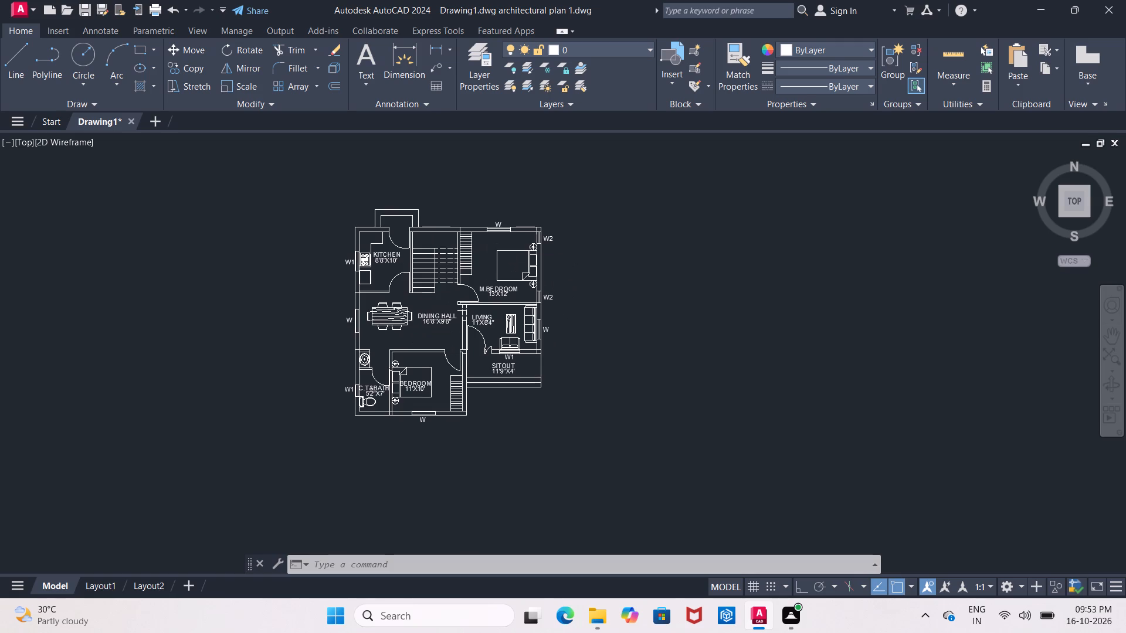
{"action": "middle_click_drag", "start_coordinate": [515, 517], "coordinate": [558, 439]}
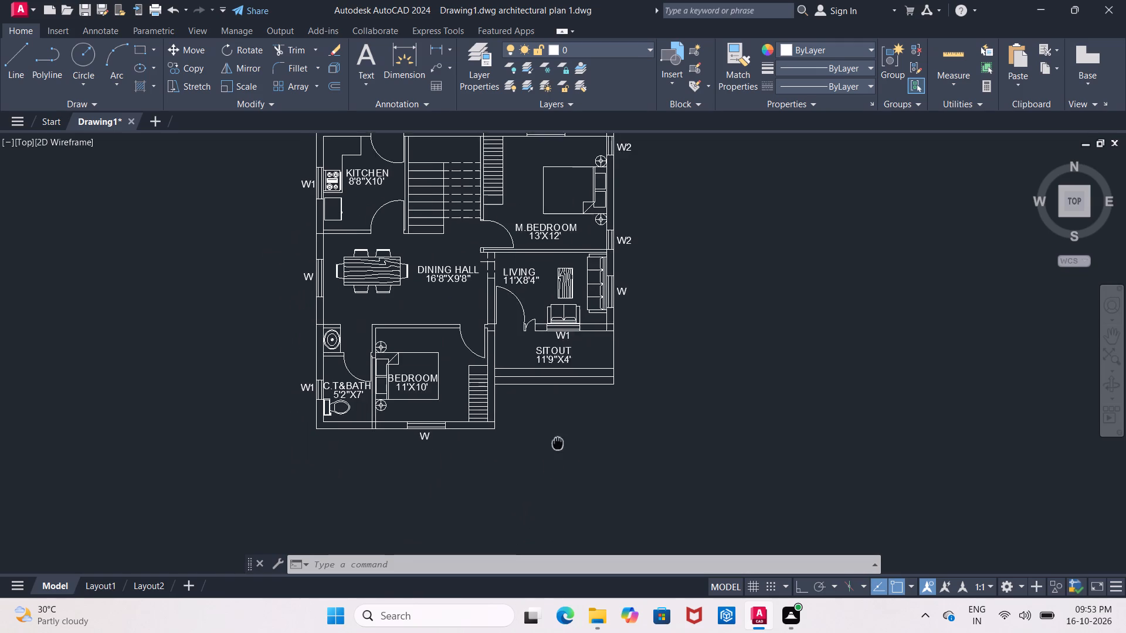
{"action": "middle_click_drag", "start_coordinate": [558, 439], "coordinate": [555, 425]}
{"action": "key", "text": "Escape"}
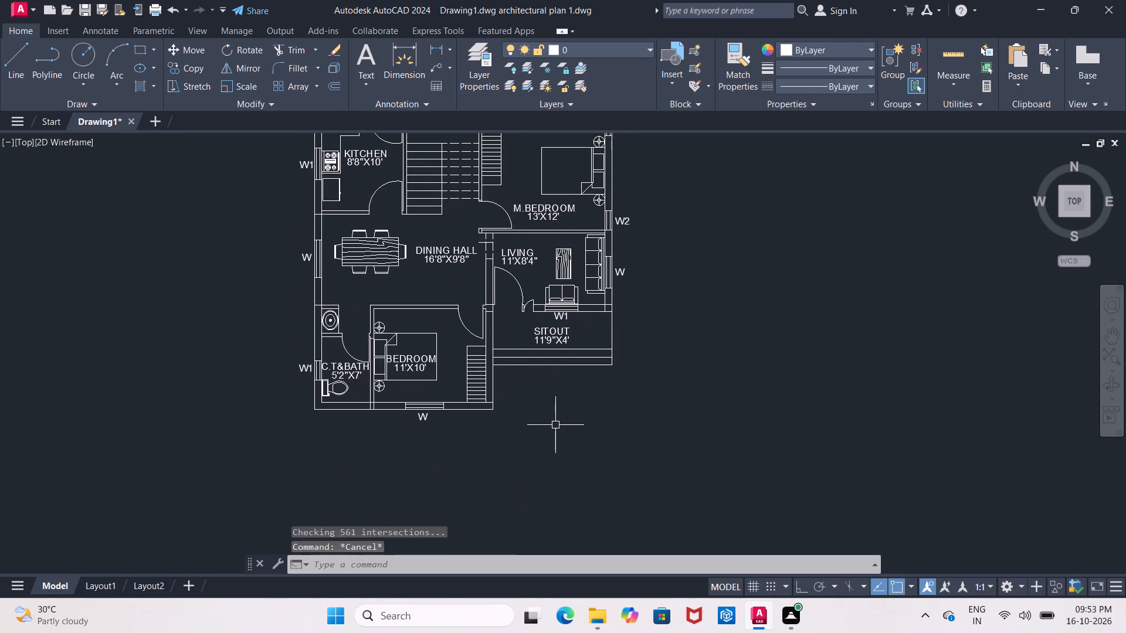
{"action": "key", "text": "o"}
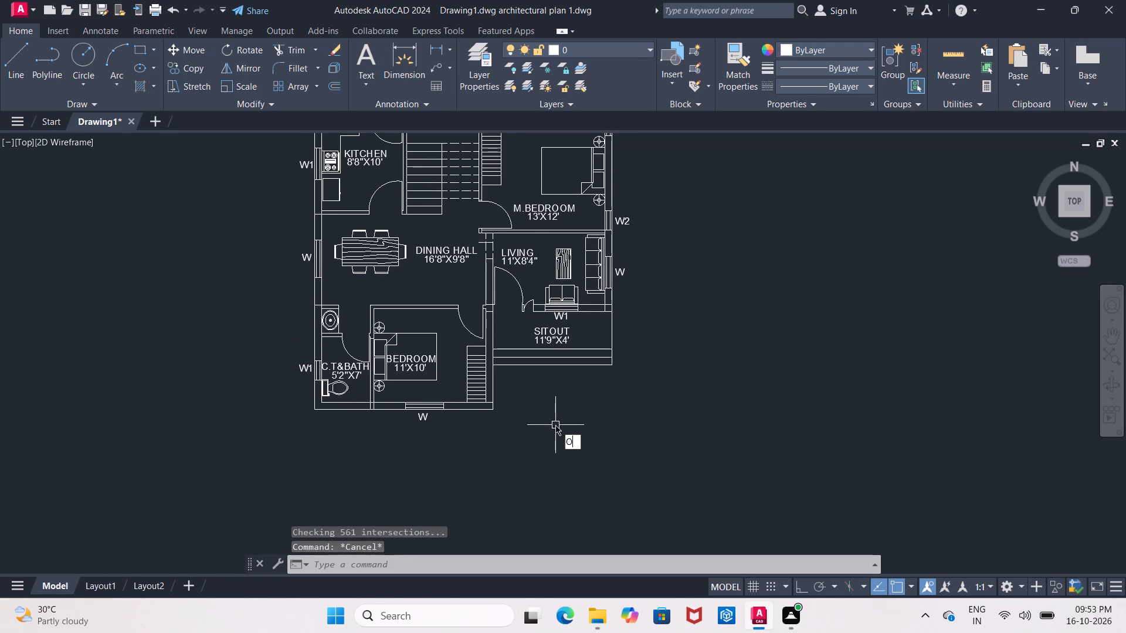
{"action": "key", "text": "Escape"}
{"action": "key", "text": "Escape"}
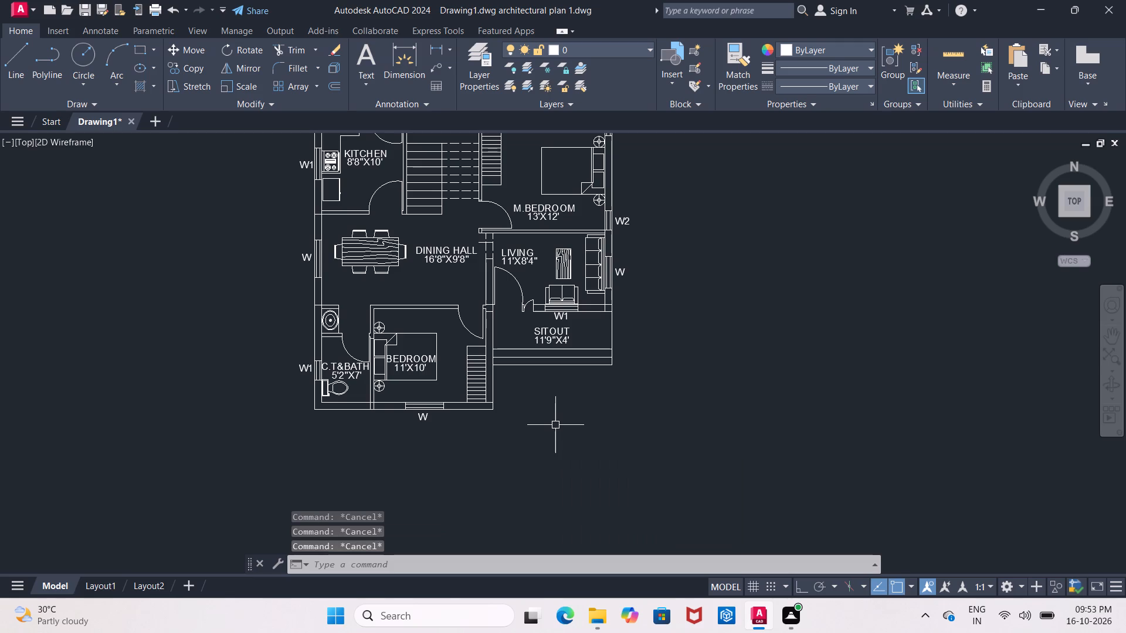
Draw a vertical ray with ortho on, running south from the southeast corner of the sitout steps.
{"action": "type", "text": "RAY"}
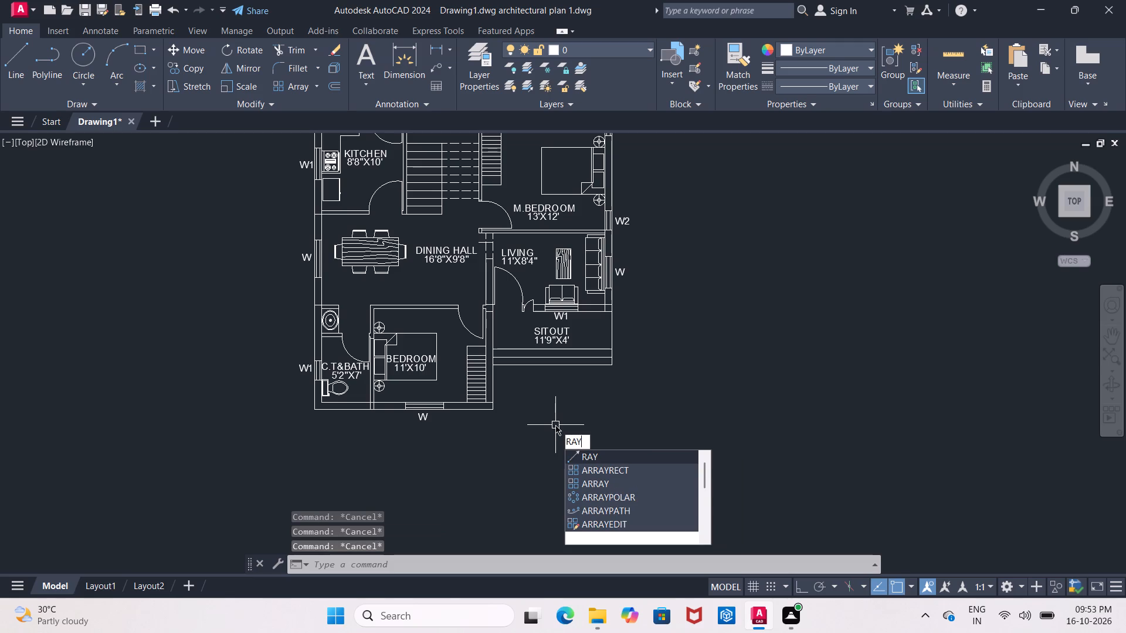
{"action": "key", "text": "Return"}
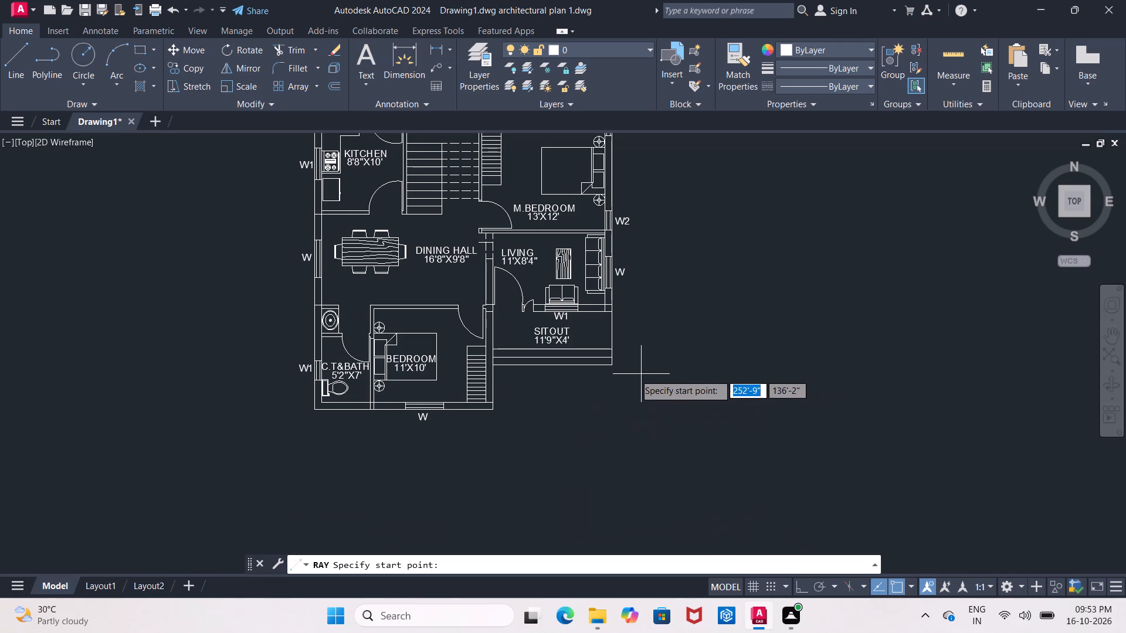
{"action": "left_click", "coordinate": [612, 366]}
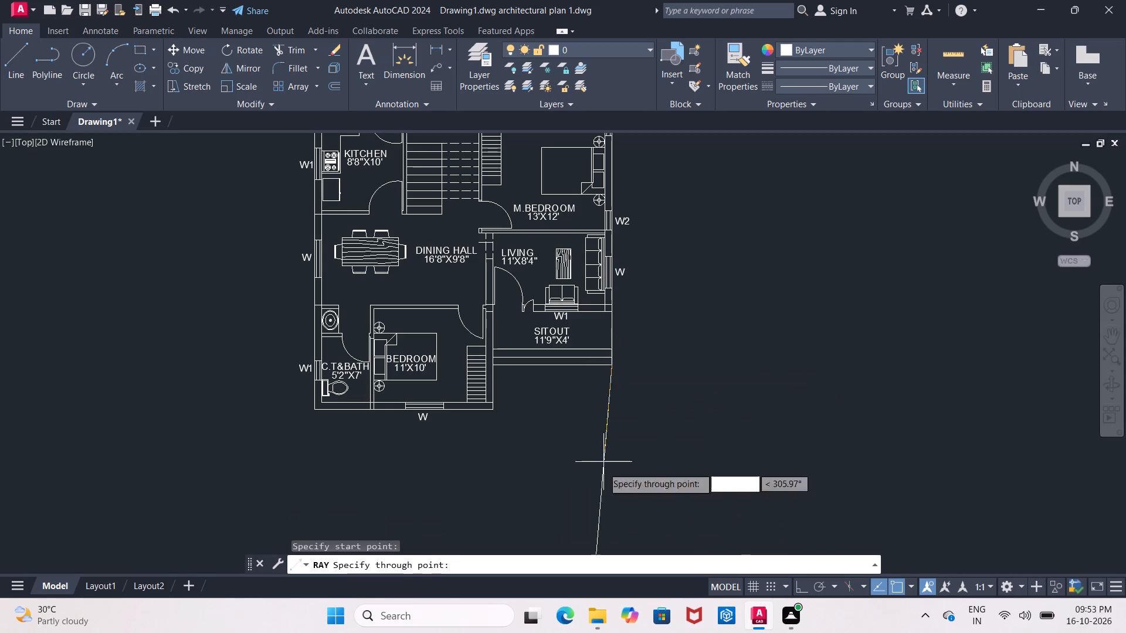
{"action": "middle_click_drag", "start_coordinate": [604, 479], "coordinate": [587, 412]}
{"action": "scroll", "coordinate": [587, 412], "scroll_direction": "down", "scroll_amount": 1}
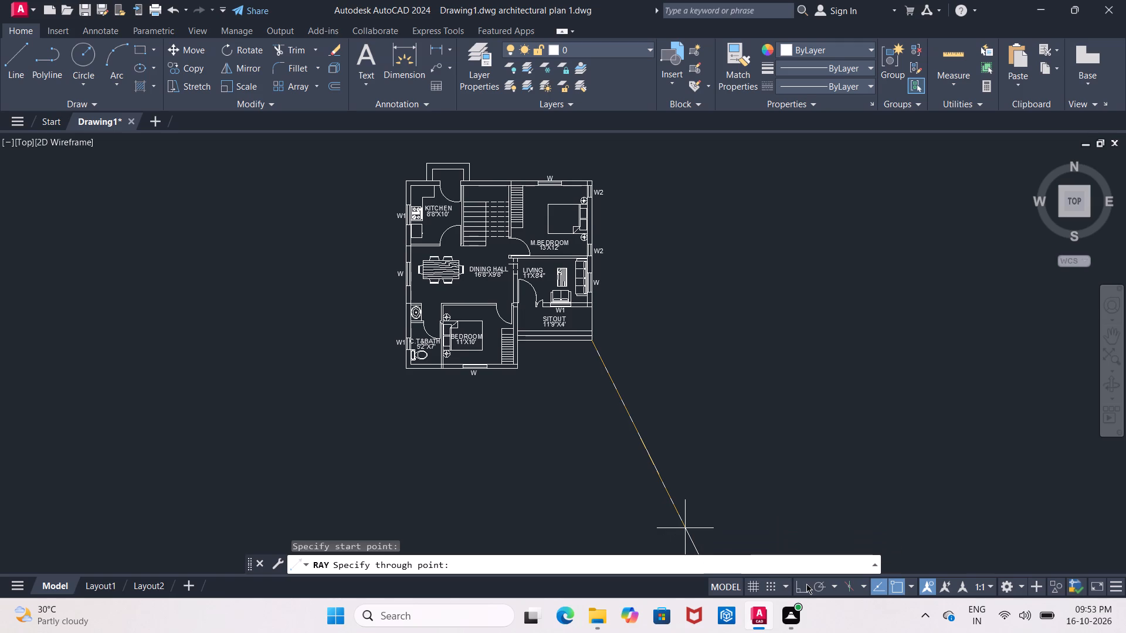
{"action": "left_click", "coordinate": [800, 587]}
{"action": "left_click", "coordinate": [579, 414]}
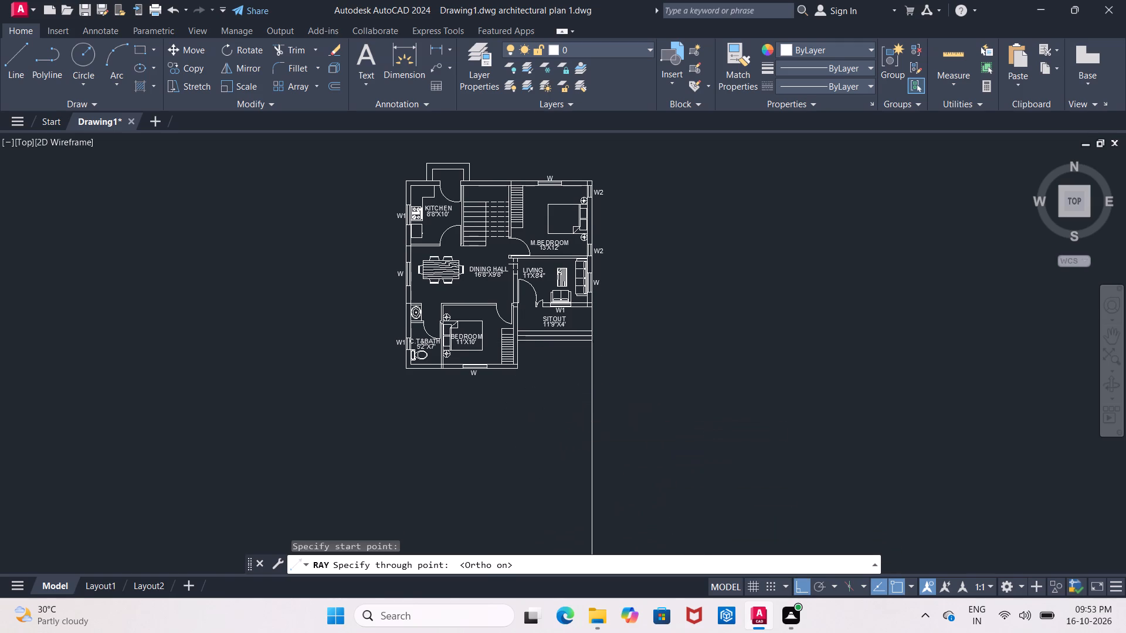
{"action": "key", "text": "Escape"}
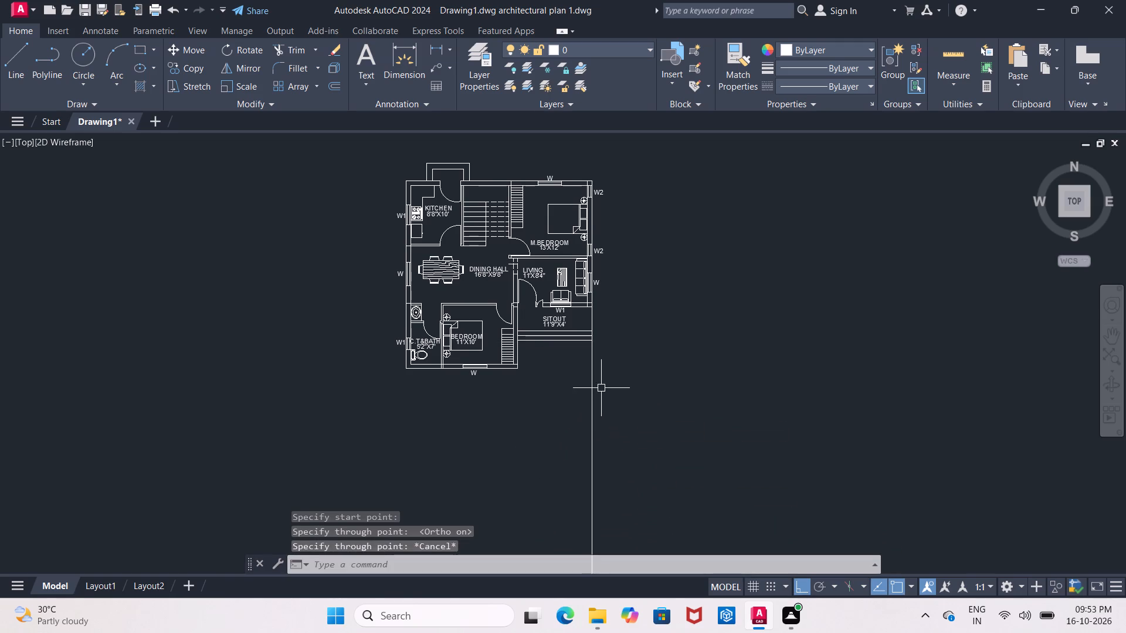
Copy the ray from its start point to the east wall's inner face, both ends of sitout window W1, the door's east jamb and both partition faces.
{"action": "left_click", "coordinate": [593, 399]}
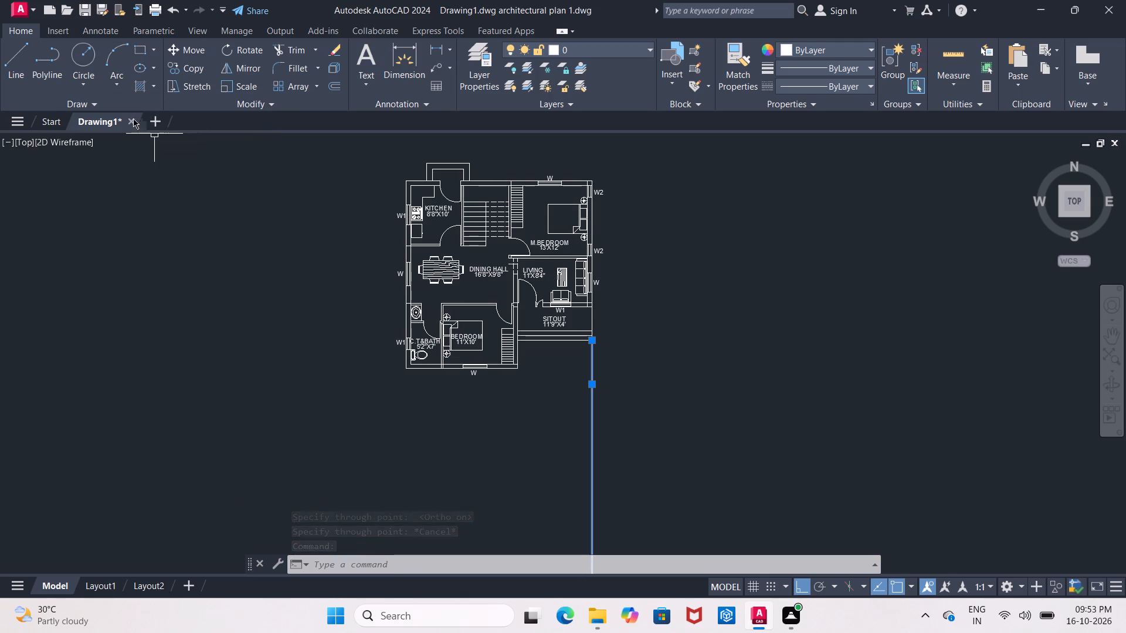
{"action": "left_click", "coordinate": [186, 64]}
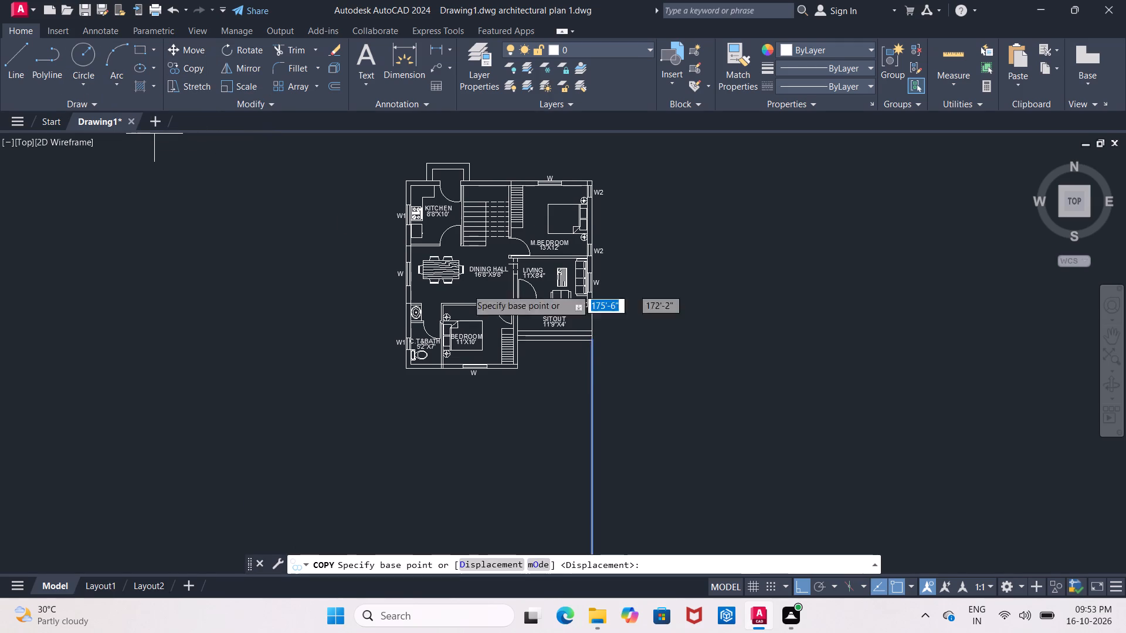
{"action": "left_click", "coordinate": [589, 342]}
{"action": "scroll", "coordinate": [537, 352], "scroll_direction": "up", "scroll_amount": 1}
{"action": "scroll", "coordinate": [599, 301], "scroll_direction": "up", "scroll_amount": 2}
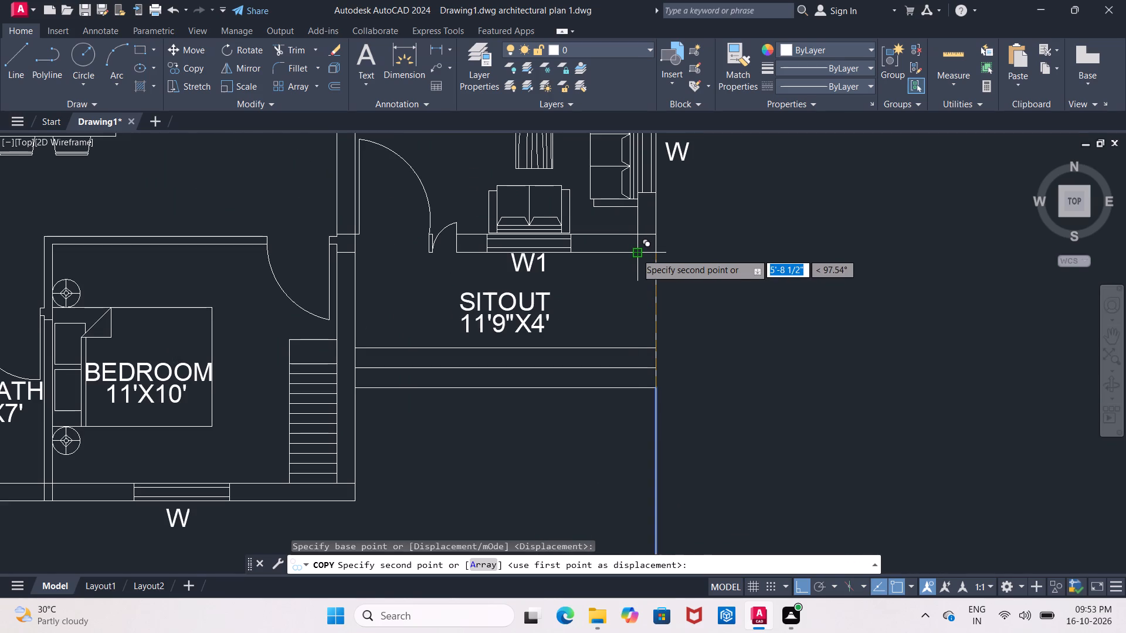
{"action": "left_click", "coordinate": [637, 253]}
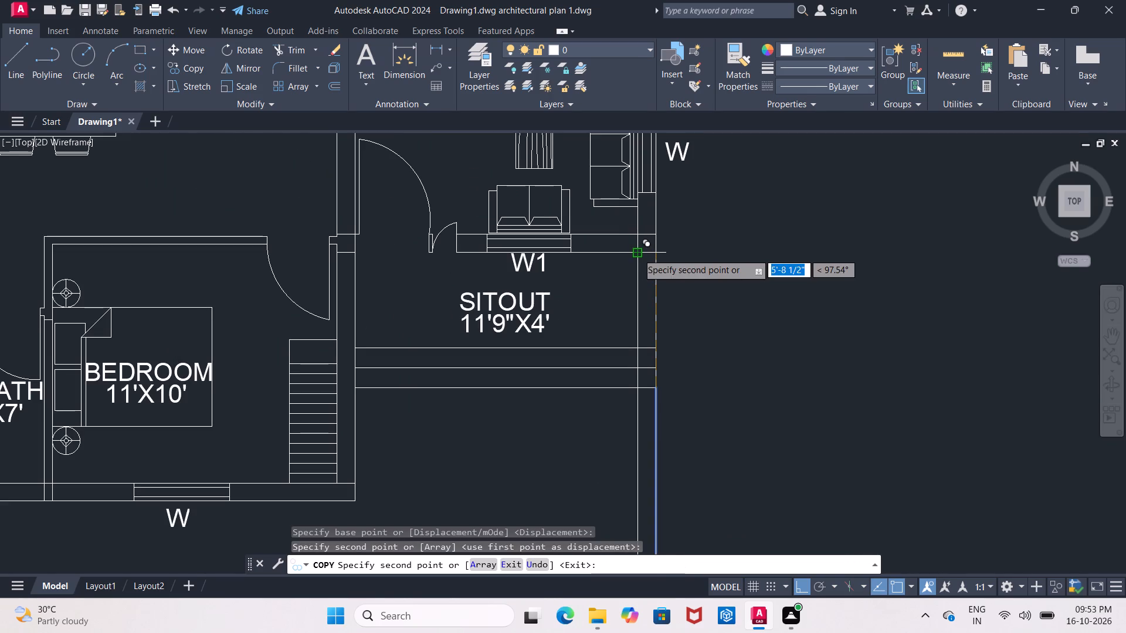
{"action": "left_click", "coordinate": [574, 255]}
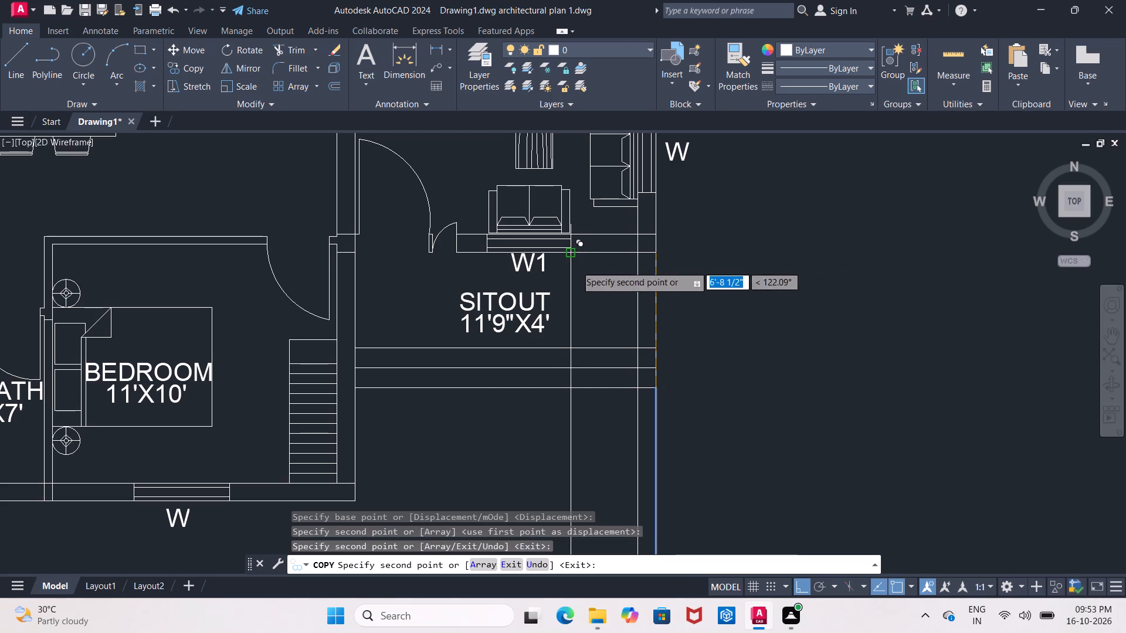
{"action": "left_click", "coordinate": [484, 253]}
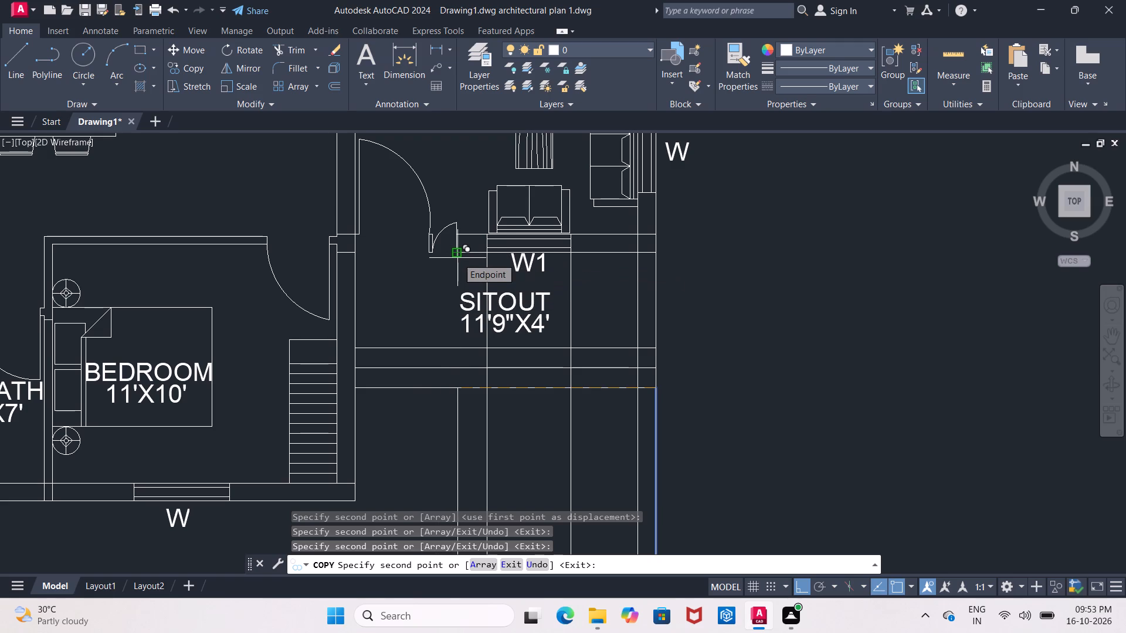
{"action": "left_click", "coordinate": [457, 256]}
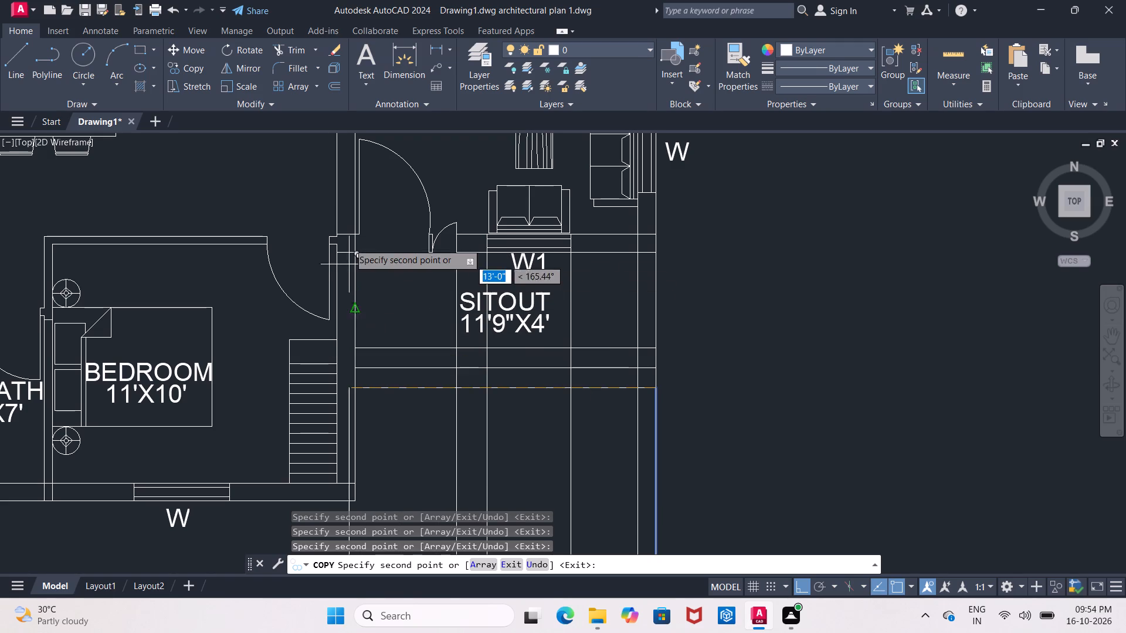
{"action": "left_click", "coordinate": [351, 239]}
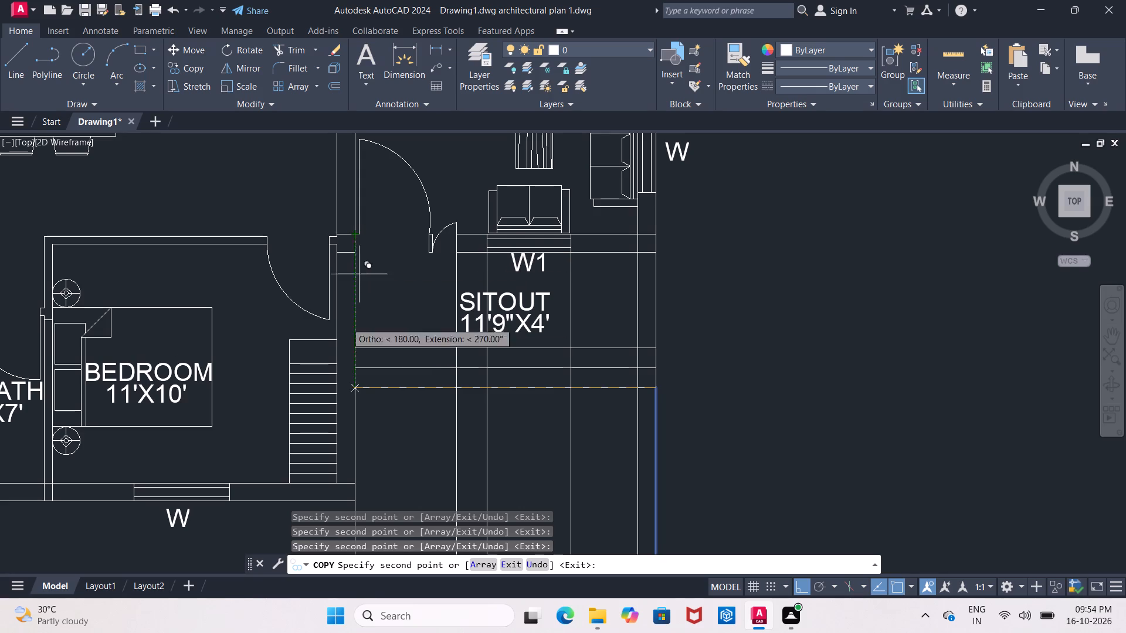
{"action": "left_click", "coordinate": [339, 254]}
Copy the ray to both ends of the bedroom's south window W.
{"action": "middle_click_drag", "start_coordinate": [364, 314], "coordinate": [443, 219]}
{"action": "scroll", "coordinate": [443, 219], "scroll_direction": "down", "scroll_amount": 2}
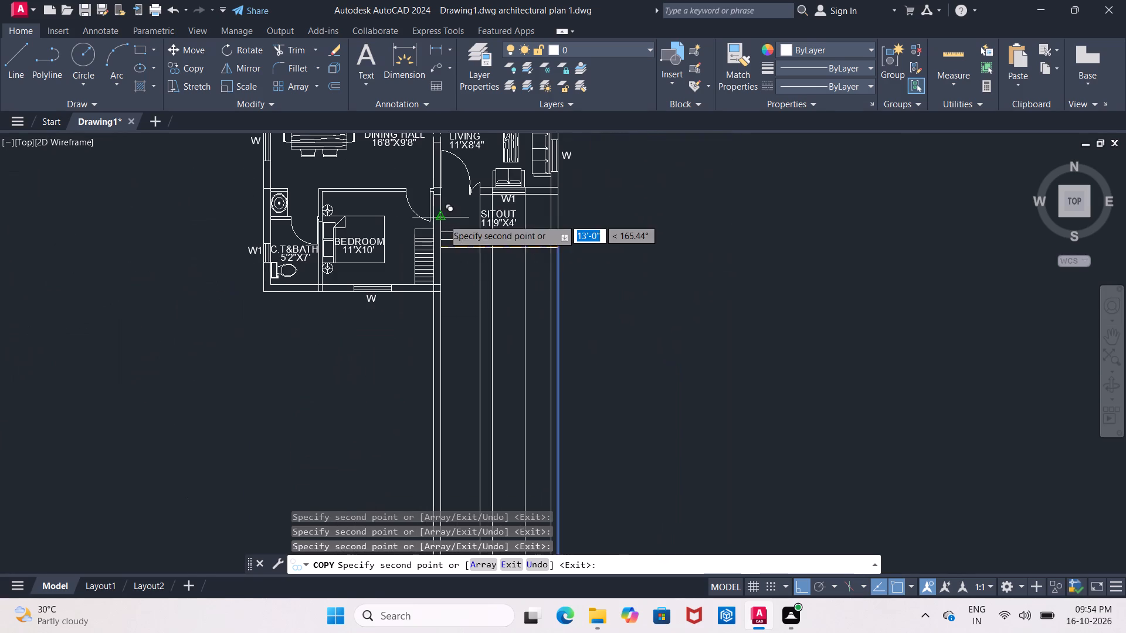
{"action": "middle_click_drag", "start_coordinate": [362, 358], "coordinate": [365, 413]}
{"action": "scroll", "coordinate": [373, 392], "scroll_direction": "up", "scroll_amount": 1}
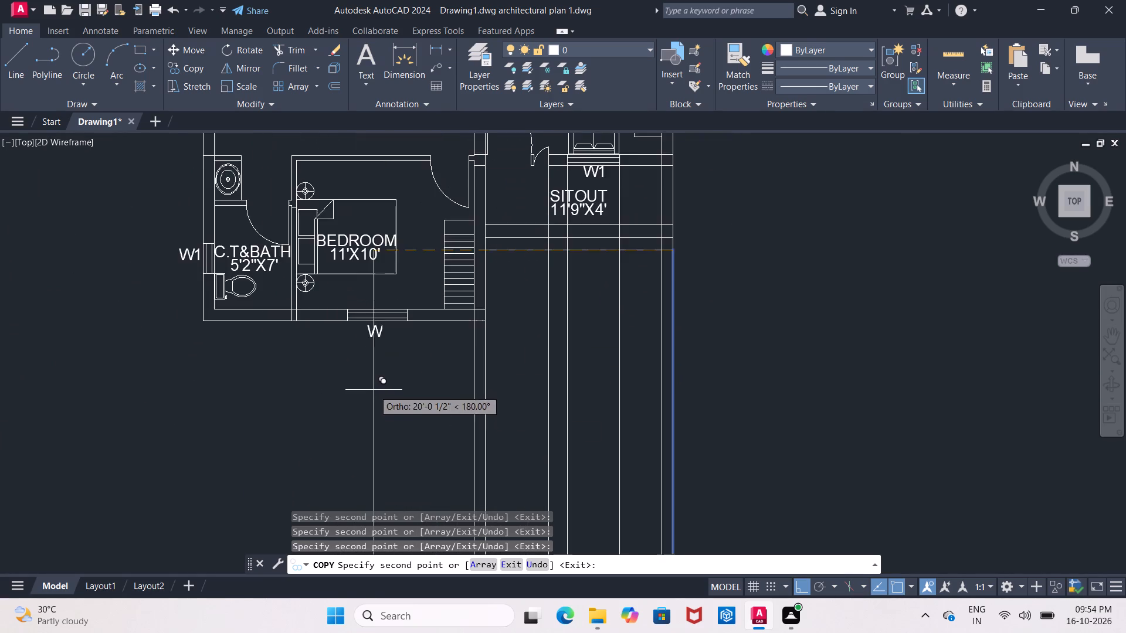
{"action": "scroll", "coordinate": [381, 382], "scroll_direction": "up", "scroll_amount": 1}
{"action": "left_click", "coordinate": [424, 286]}
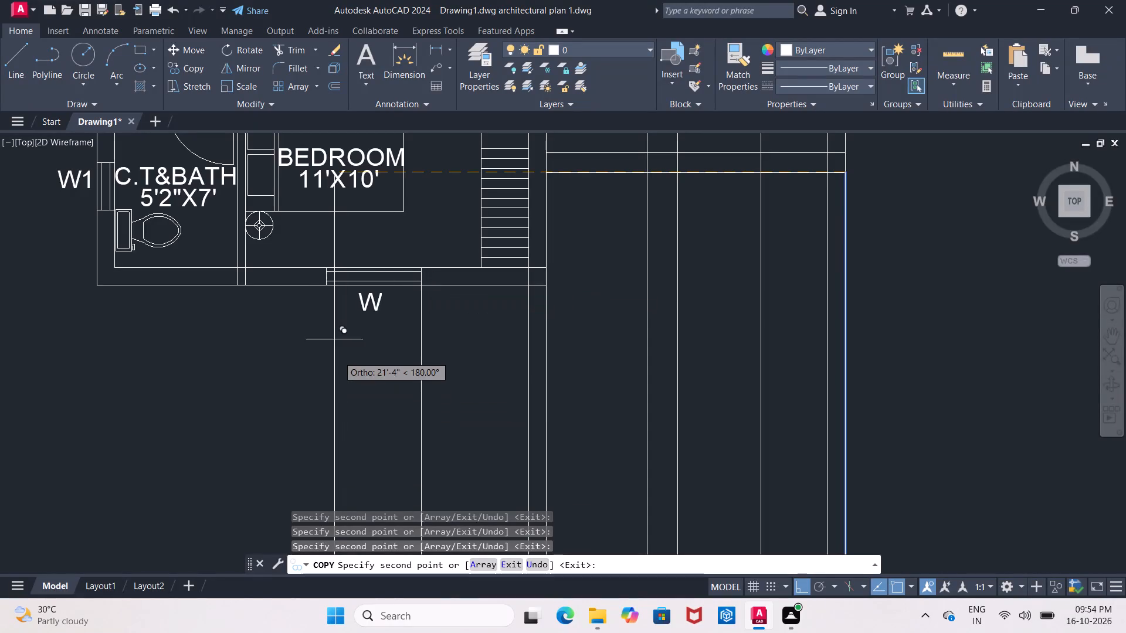
{"action": "left_click", "coordinate": [327, 285]}
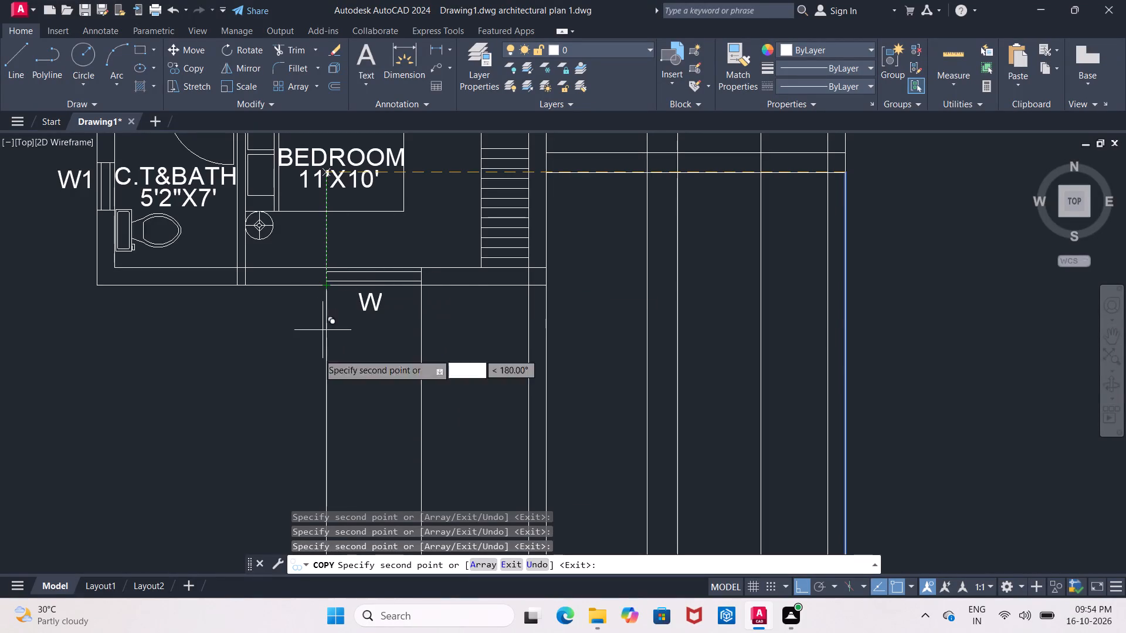
Copy the ray to both faces of the bath-bedroom partition and to the inner and outer faces of the west wall.
{"action": "middle_click_drag", "start_coordinate": [224, 376], "coordinate": [250, 437]}
{"action": "scroll", "coordinate": [235, 388], "scroll_direction": "down", "scroll_amount": 1}
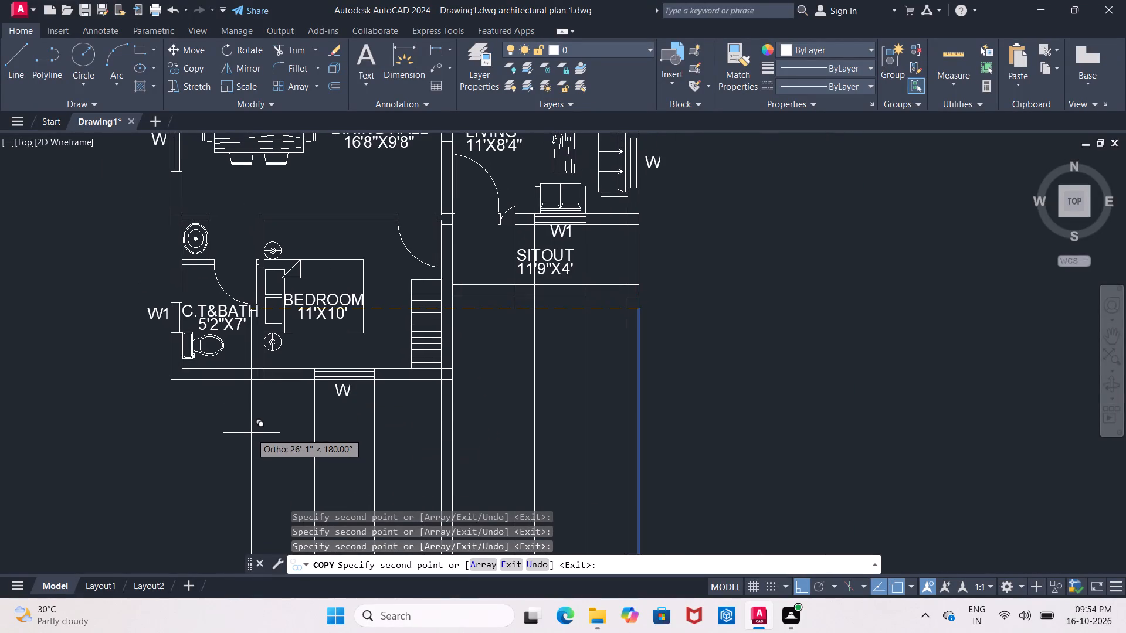
{"action": "left_click", "coordinate": [264, 384]}
{"action": "scroll", "coordinate": [250, 412], "scroll_direction": "up", "scroll_amount": 1}
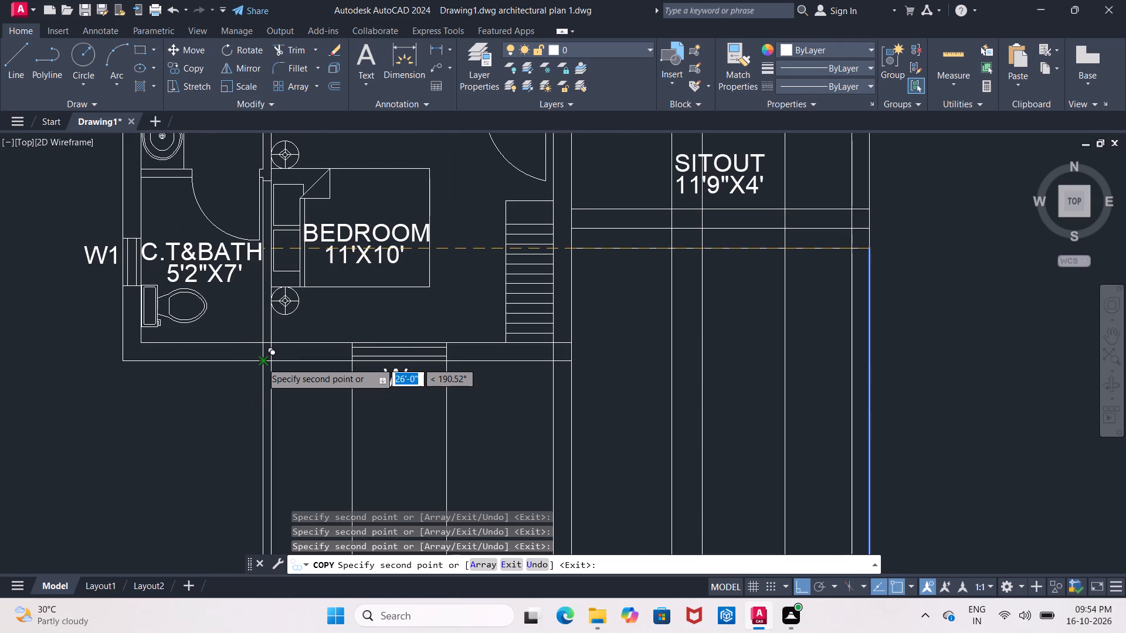
{"action": "left_click", "coordinate": [262, 362]}
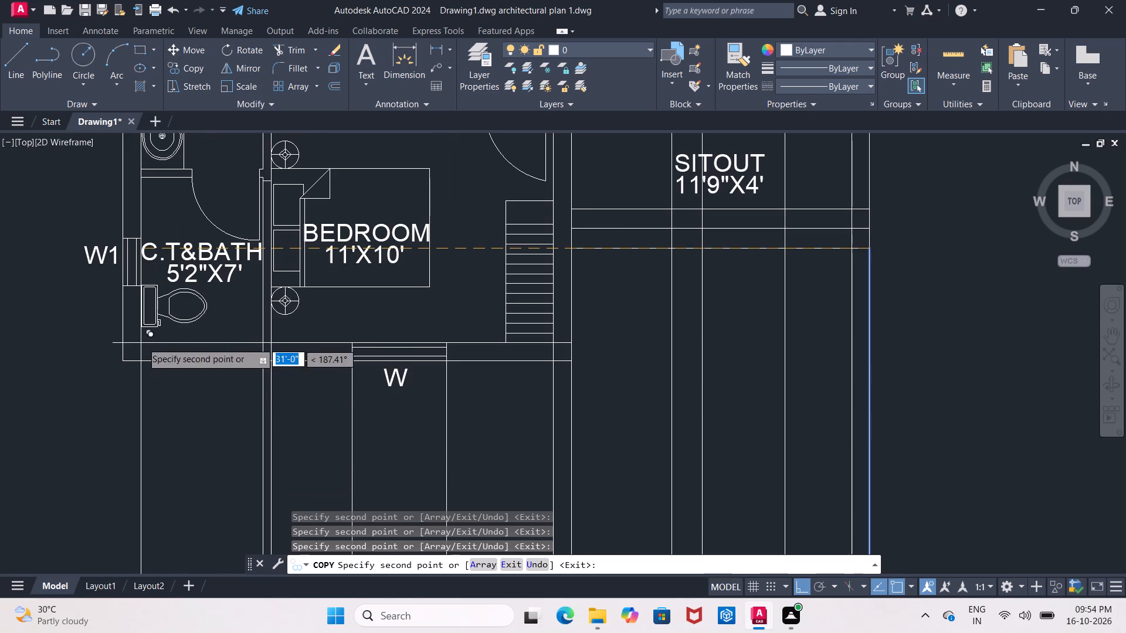
{"action": "left_click", "coordinate": [142, 342]}
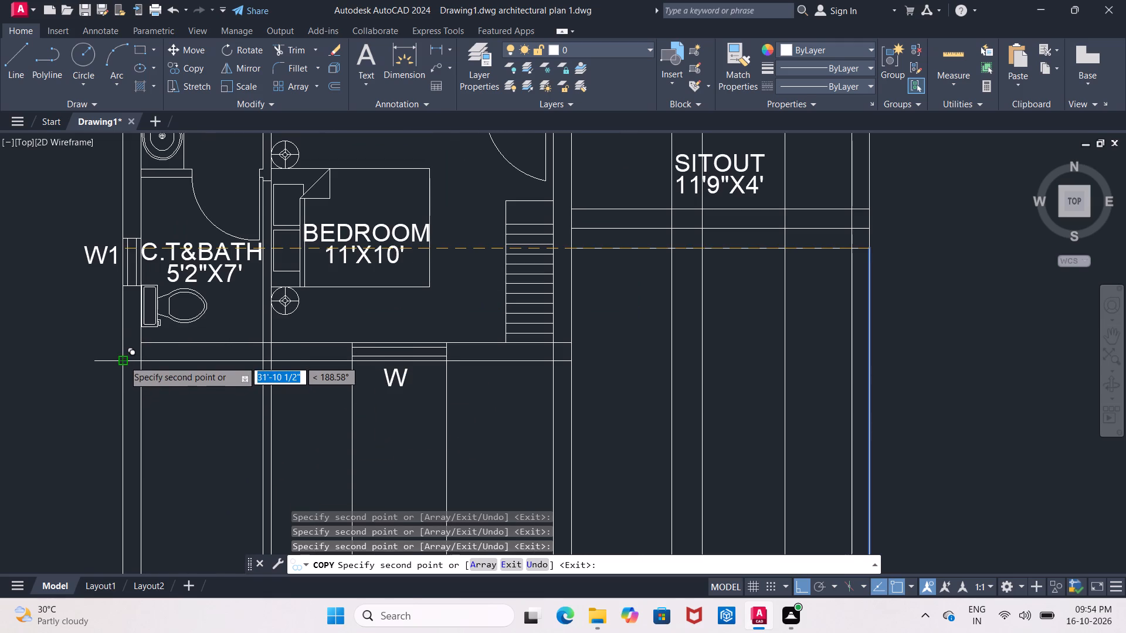
{"action": "left_click", "coordinate": [124, 360]}
{"action": "key", "text": "Escape"}
Draw a horizontal line about 78'-5" long across all the projection rays, south of the plan.
{"action": "scroll", "coordinate": [293, 471], "scroll_direction": "down", "scroll_amount": 1}
{"action": "middle_click_drag", "start_coordinate": [293, 471], "coordinate": [318, 287]}
{"action": "scroll", "coordinate": [338, 297], "scroll_direction": "down", "scroll_amount": 2}
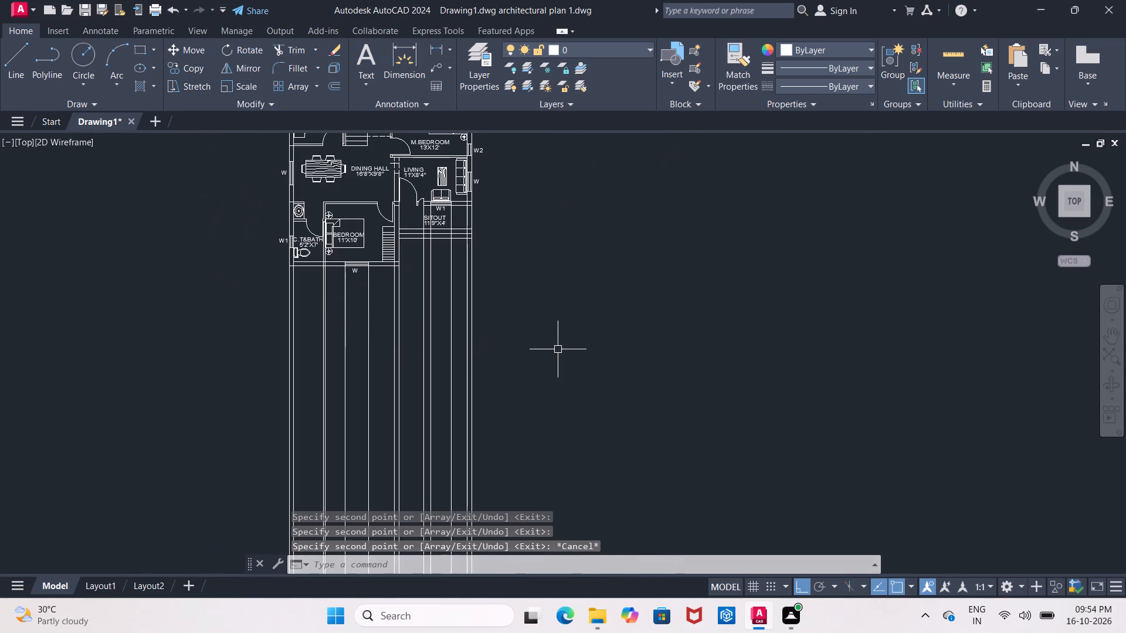
{"action": "left_click", "coordinate": [12, 62]}
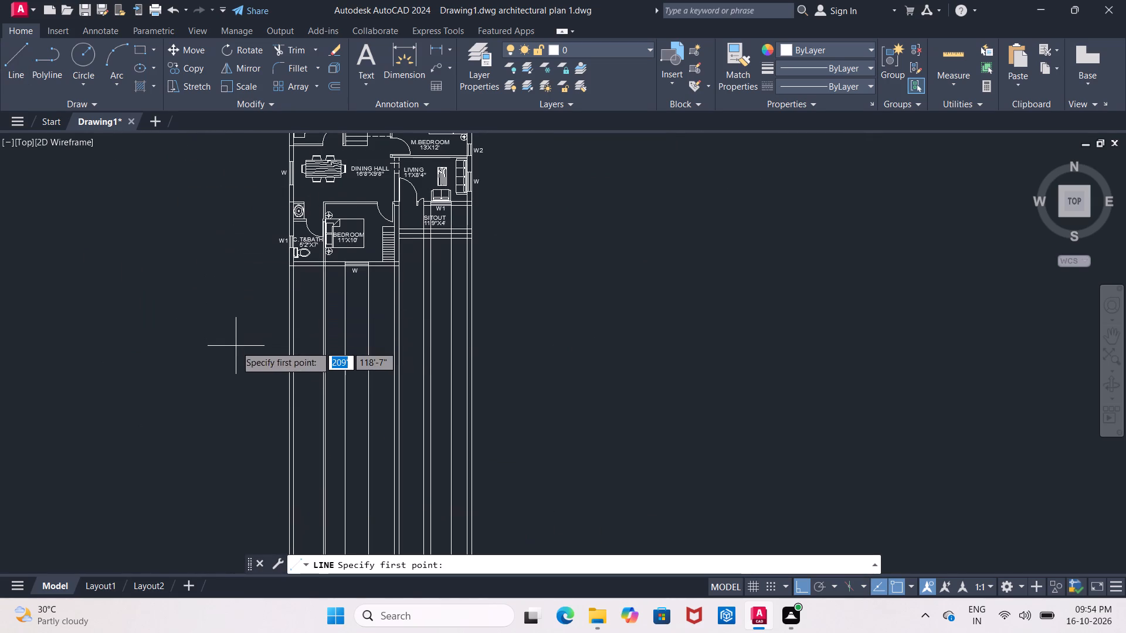
{"action": "left_click", "coordinate": [256, 321]}
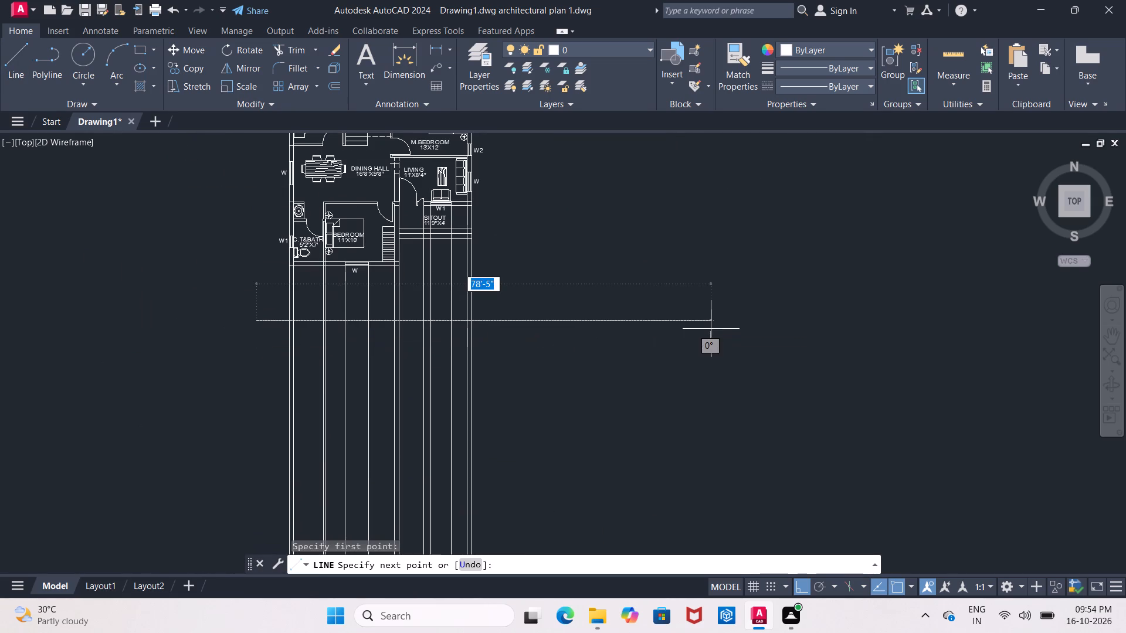
{"action": "left_click", "coordinate": [711, 329]}
{"action": "key", "text": "Escape"}
Trim both ends of the horizontal line where they overhang the outermost east and west rays.
{"action": "type", "text": "TR"}
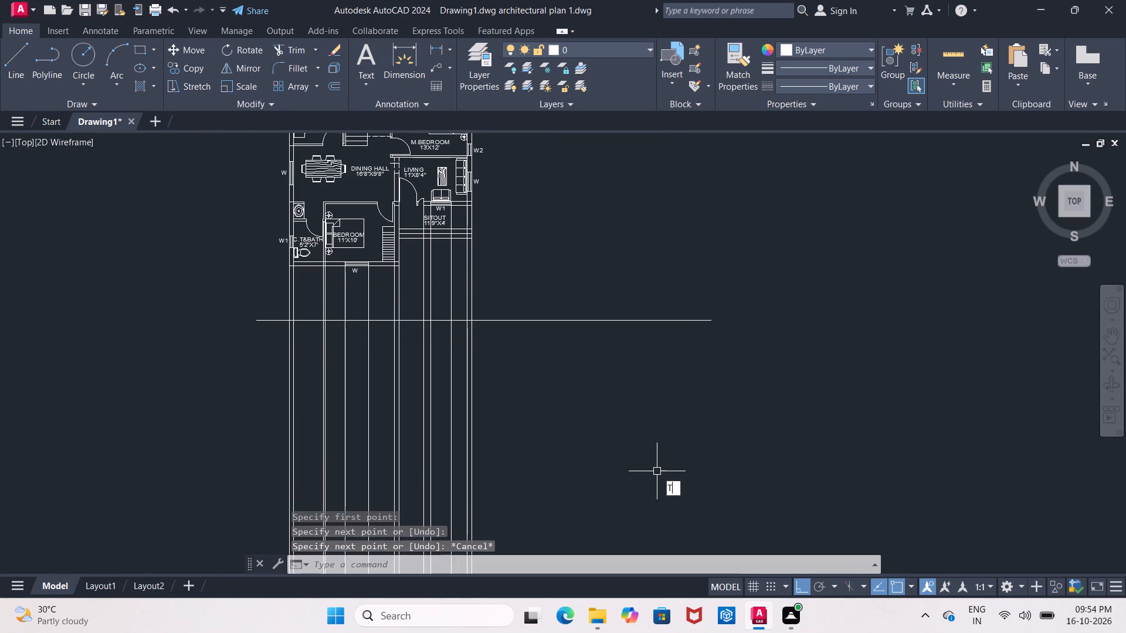
{"action": "key", "text": "Return"}
{"action": "key", "text": "Return"}
{"action": "scroll", "coordinate": [411, 320], "scroll_direction": "up", "scroll_amount": 1}
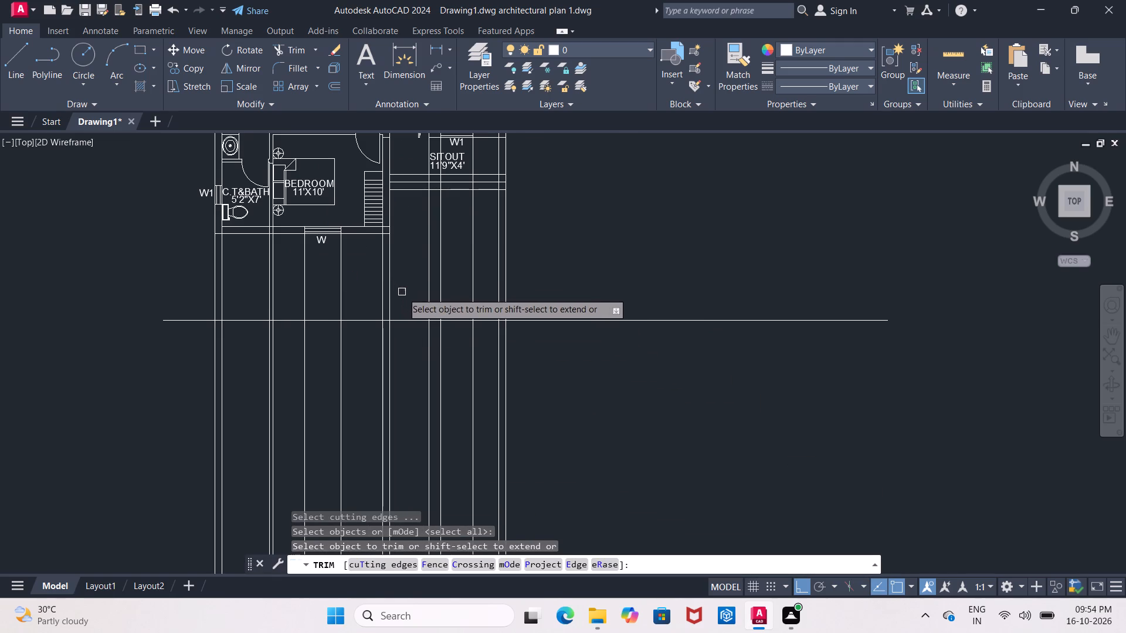
{"action": "middle_click_drag", "start_coordinate": [403, 293], "coordinate": [380, 280]}
{"action": "left_click_drag", "start_coordinate": [591, 290], "coordinate": [594, 338]}
{"action": "left_click", "coordinate": [945, 458]}
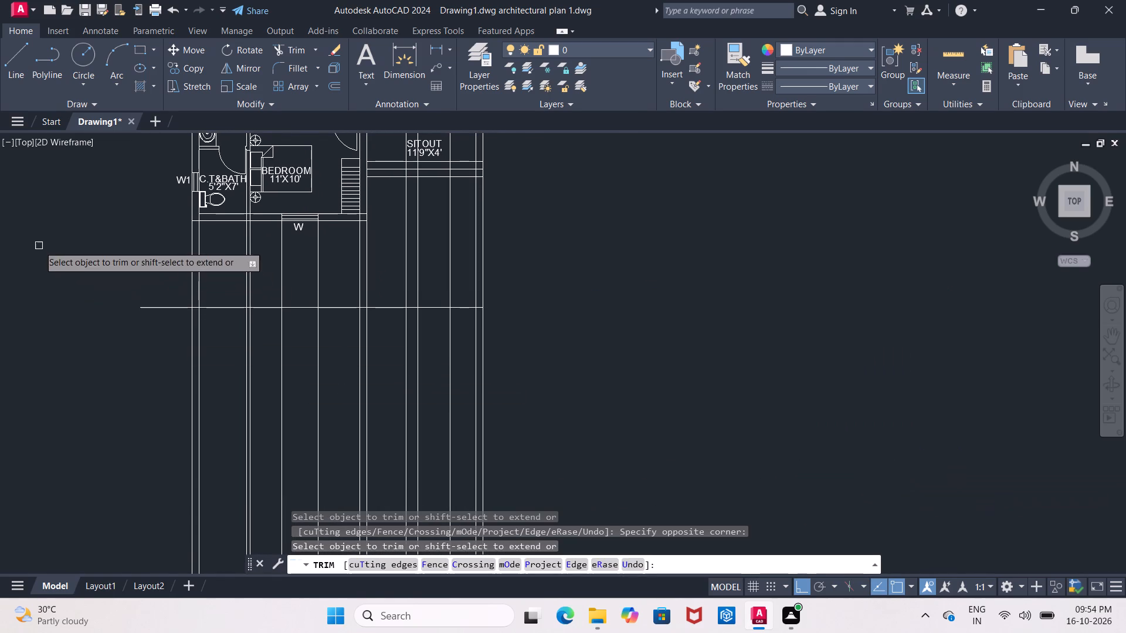
{"action": "left_click", "coordinate": [59, 251]}
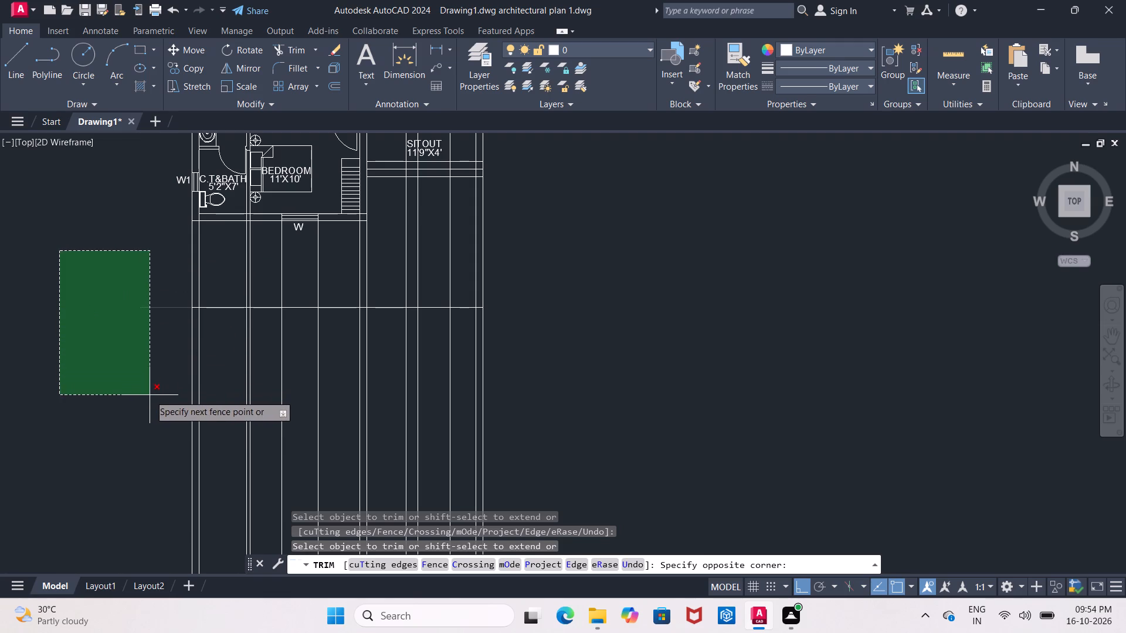
{"action": "left_click", "coordinate": [150, 398]}
{"action": "middle_click_drag", "start_coordinate": [150, 407], "coordinate": [144, 415]}
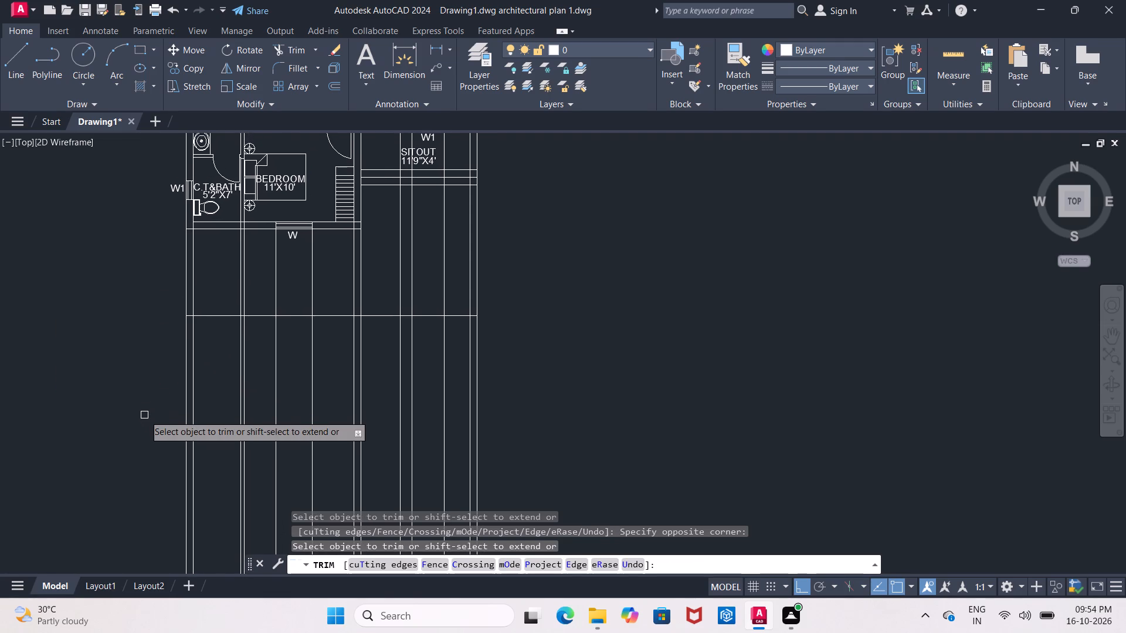
{"action": "key", "text": "Escape"}
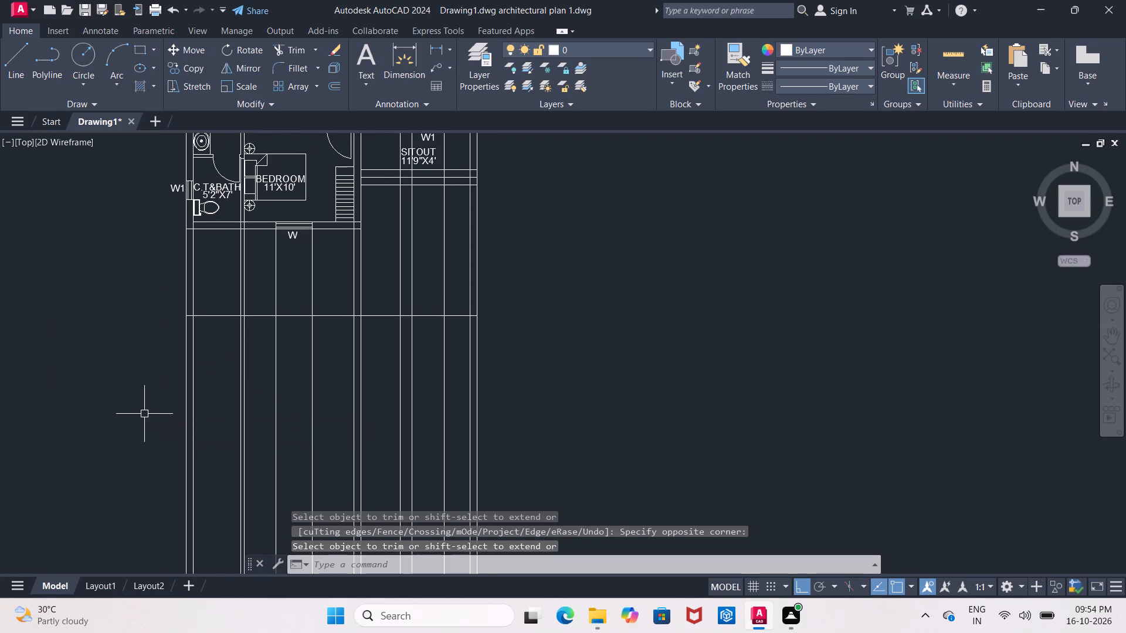
Offset the trimmed horizontal line 3' to the south.
{"action": "key", "text": "o"}
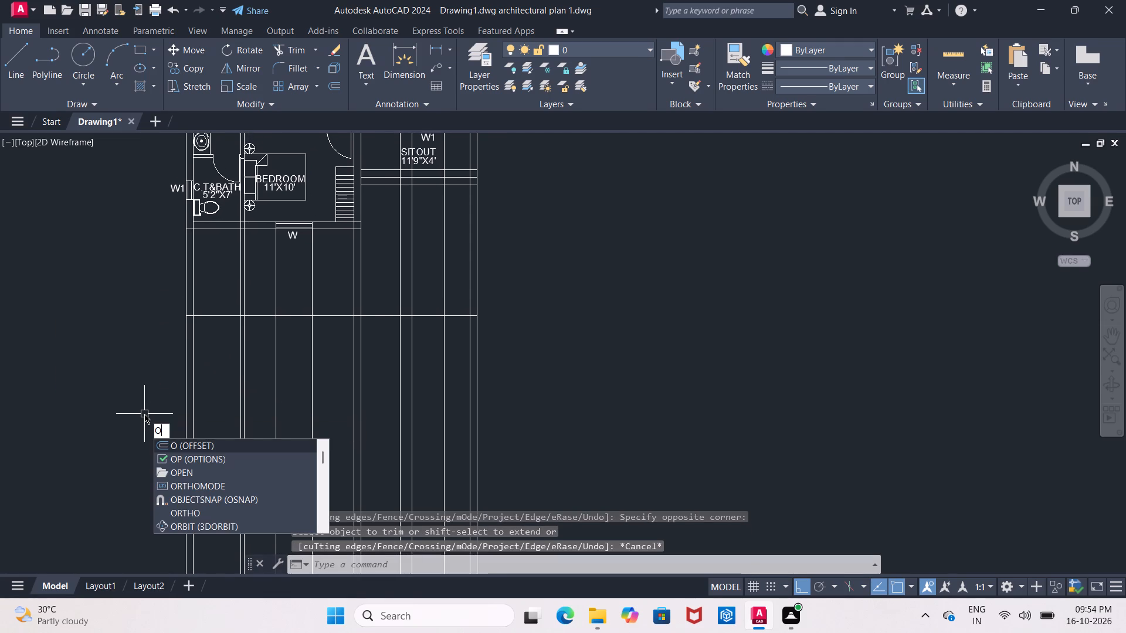
{"action": "key", "text": "Return"}
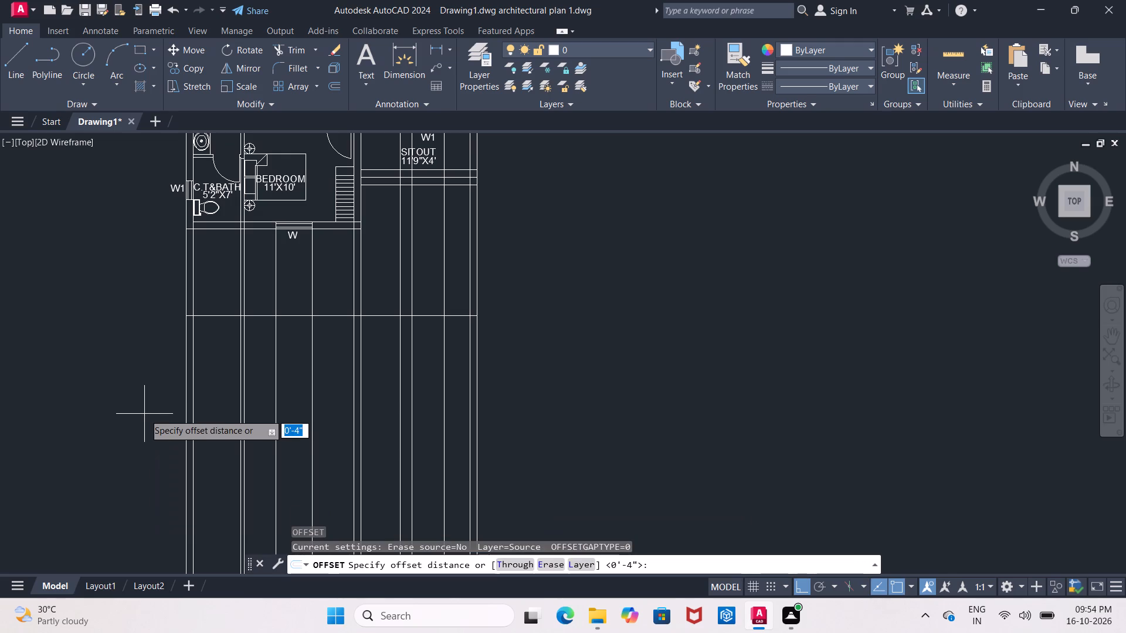
{"action": "type", "text": "3'"}
{"action": "key", "text": "Return"}
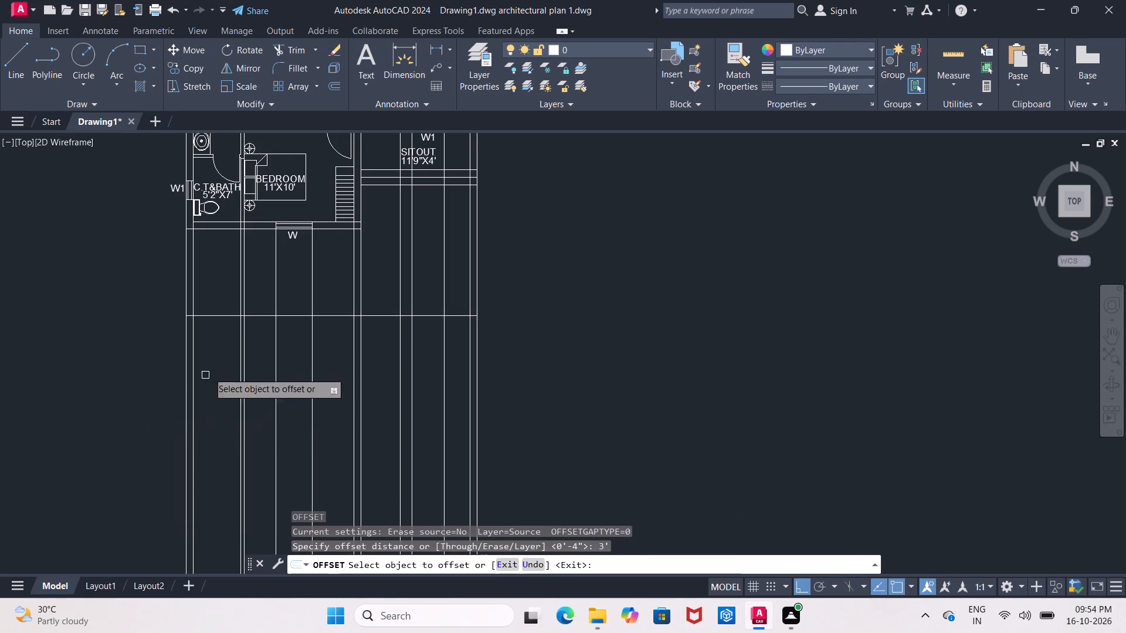
{"action": "left_click_drag", "start_coordinate": [322, 314], "coordinate": [323, 328]}
{"action": "left_click", "coordinate": [343, 421]}
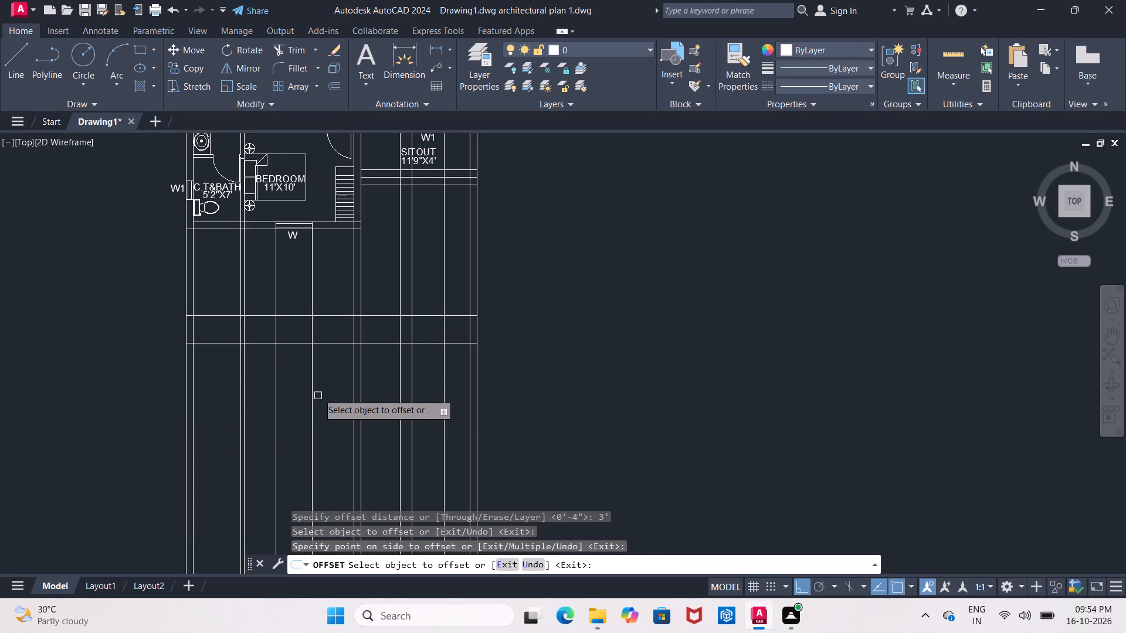
{"action": "key", "text": "Return"}
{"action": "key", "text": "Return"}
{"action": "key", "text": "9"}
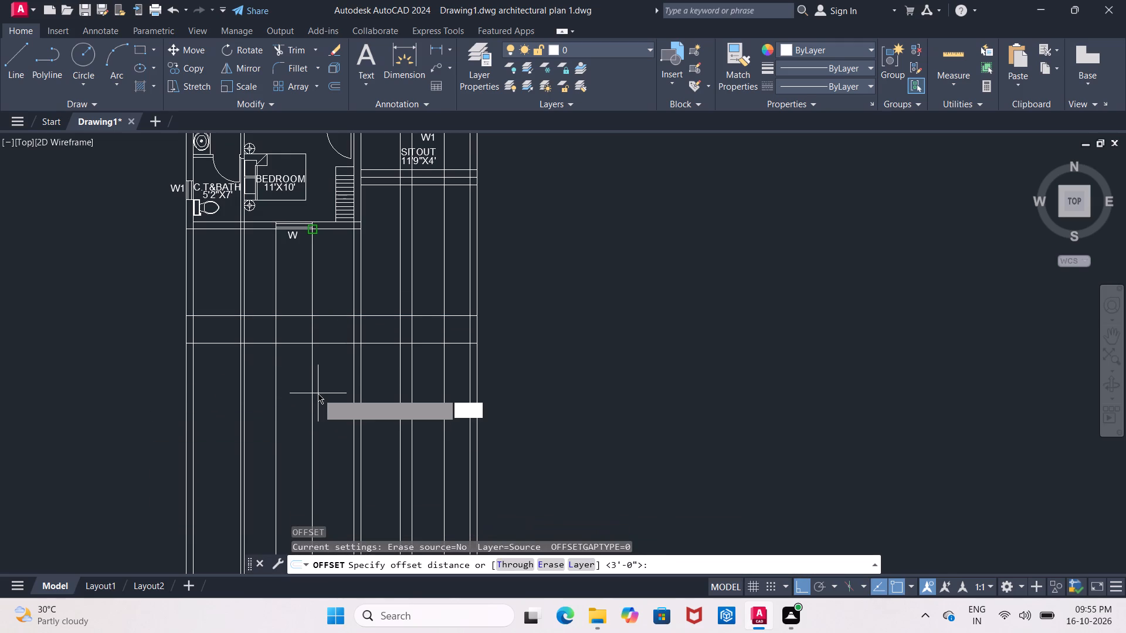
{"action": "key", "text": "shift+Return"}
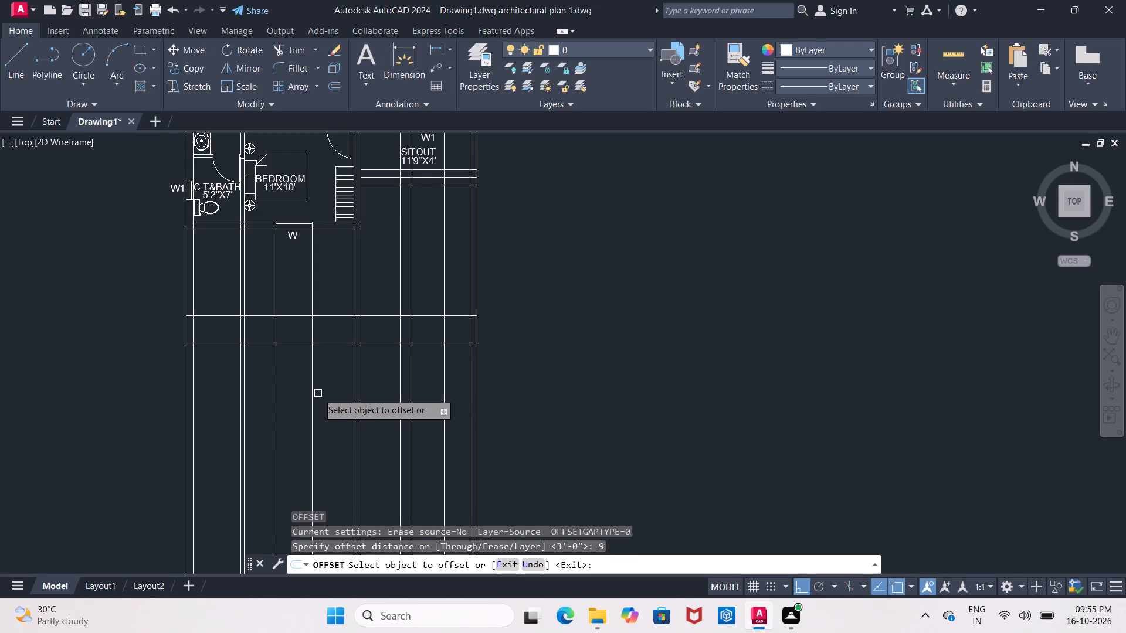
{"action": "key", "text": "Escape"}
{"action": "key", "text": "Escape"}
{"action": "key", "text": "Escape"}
Offset the lower of the two horizontal lines 9" to the south.
{"action": "key", "text": "o"}
{"action": "key", "text": "Return"}
{"action": "key", "text": "9"}
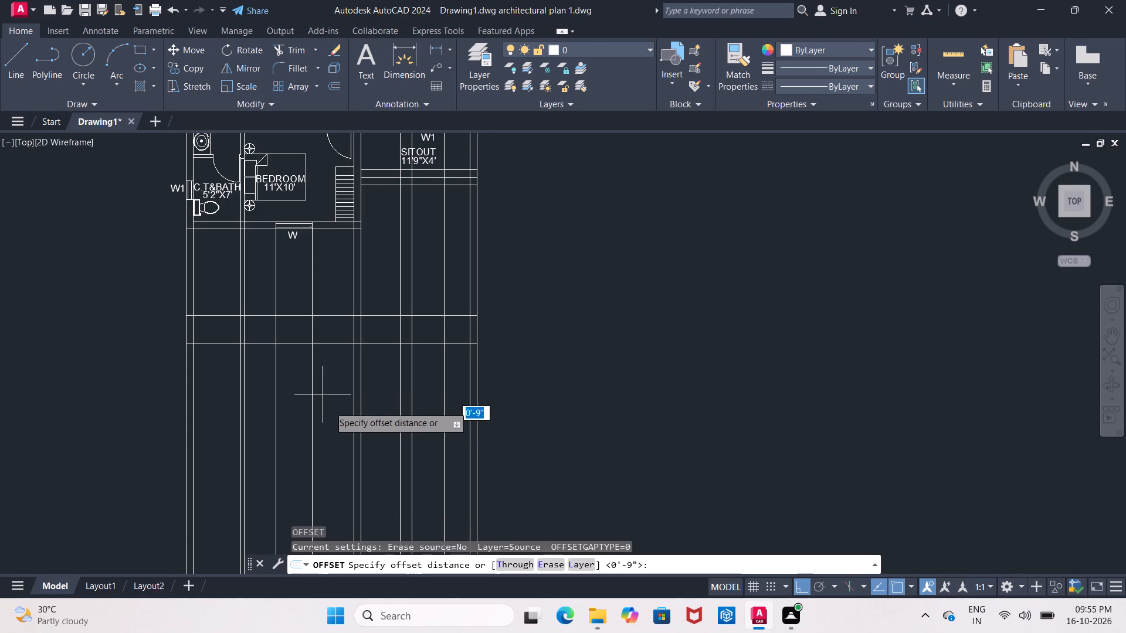
{"action": "key", "text": "shift+quotedbl"}
{"action": "key", "text": "Return"}
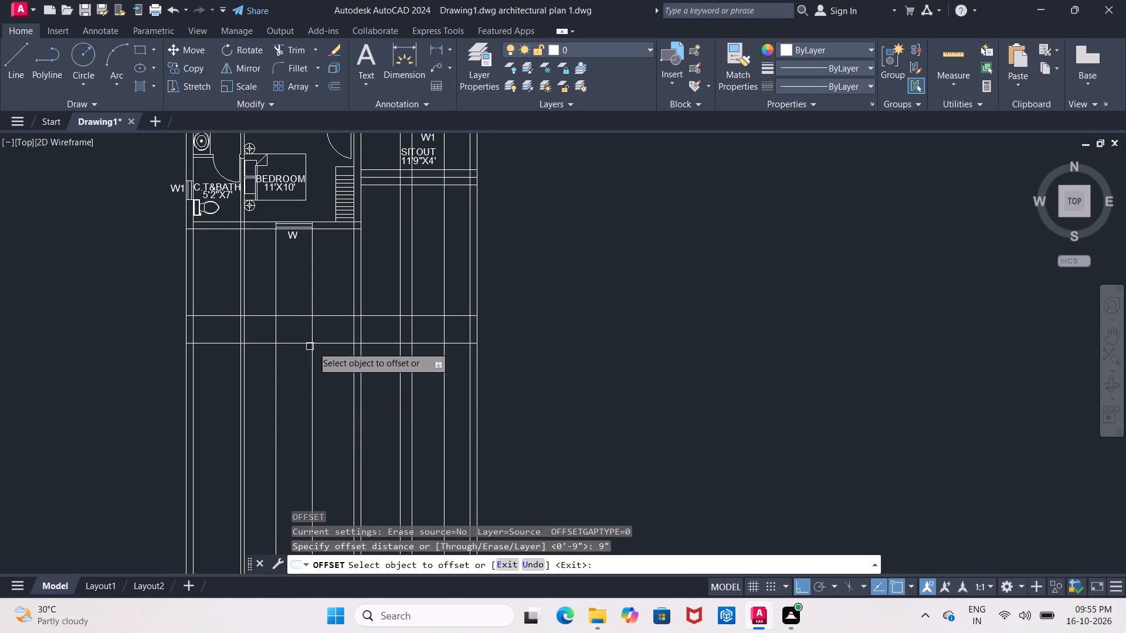
{"action": "left_click", "coordinate": [329, 343]}
{"action": "left_click", "coordinate": [327, 387]}
{"action": "middle_click_drag", "start_coordinate": [335, 440], "coordinate": [325, 375]}
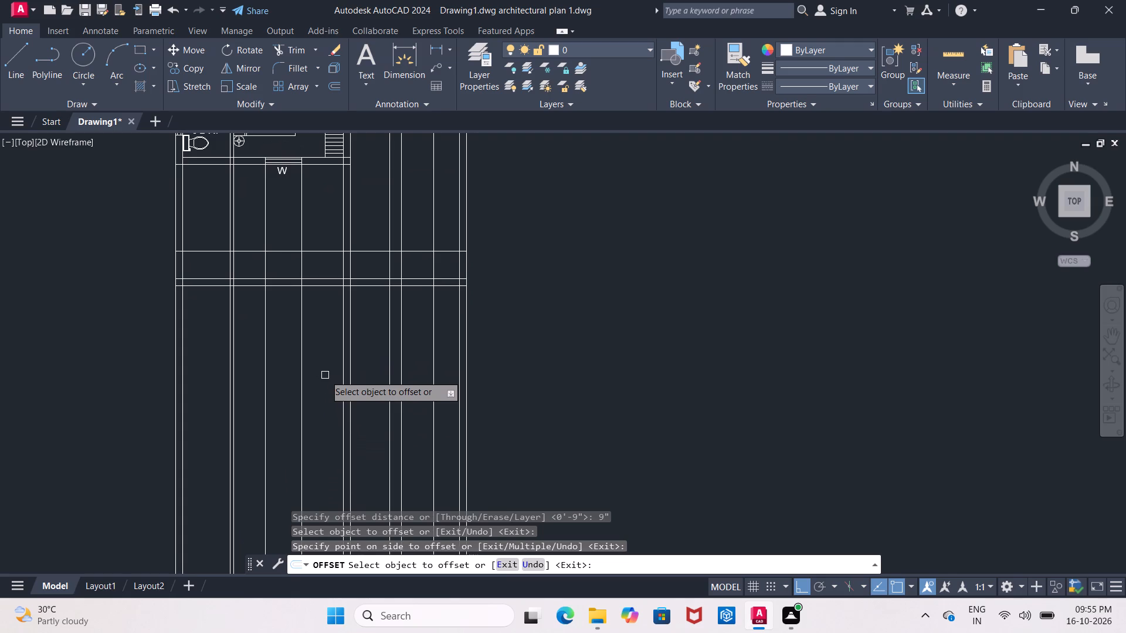
{"action": "key", "text": "Return"}
Offset the lowest horizontal line 10' to the south.
{"action": "key", "text": "Return"}
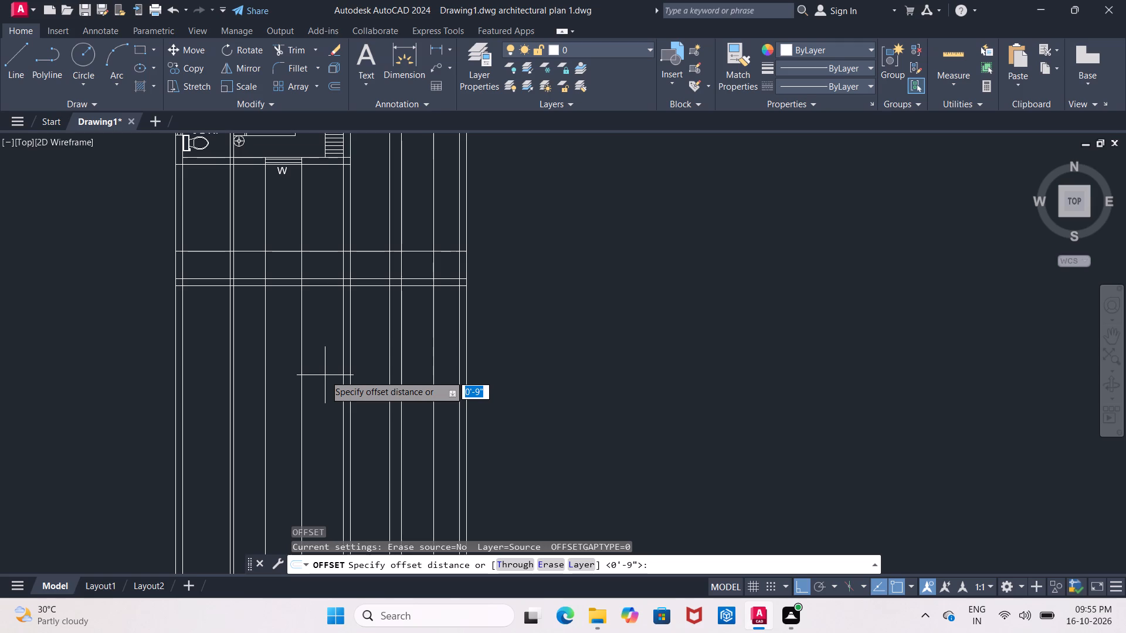
{"action": "key", "text": "1"}
{"action": "type", "text": "0'"}
{"action": "key", "text": "Return"}
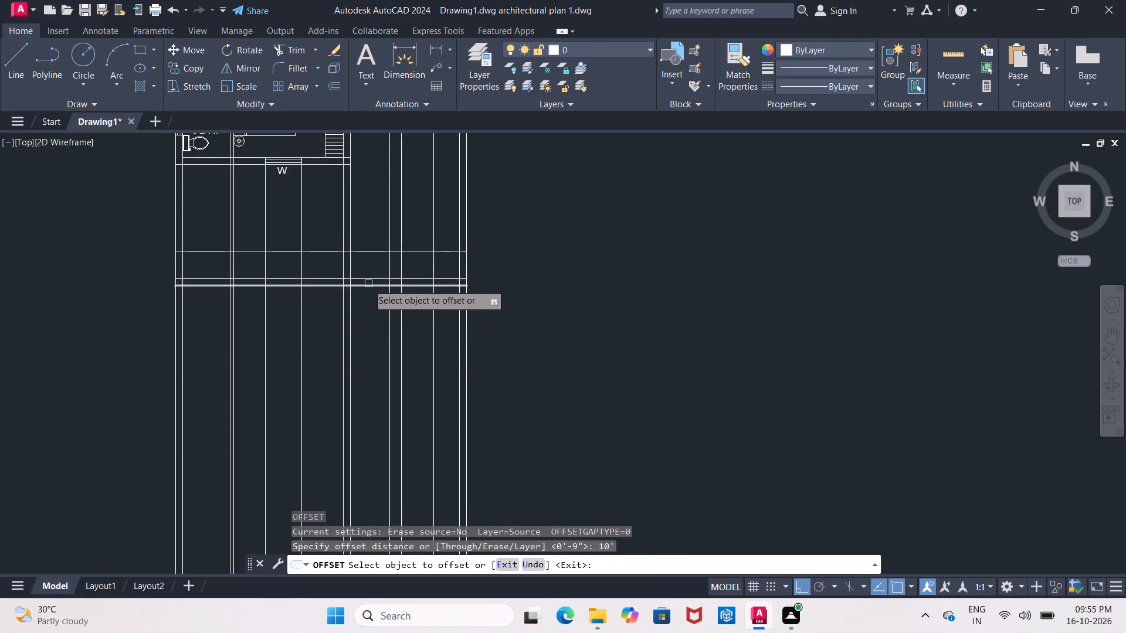
{"action": "left_click", "coordinate": [368, 285]}
{"action": "left_click", "coordinate": [375, 415]}
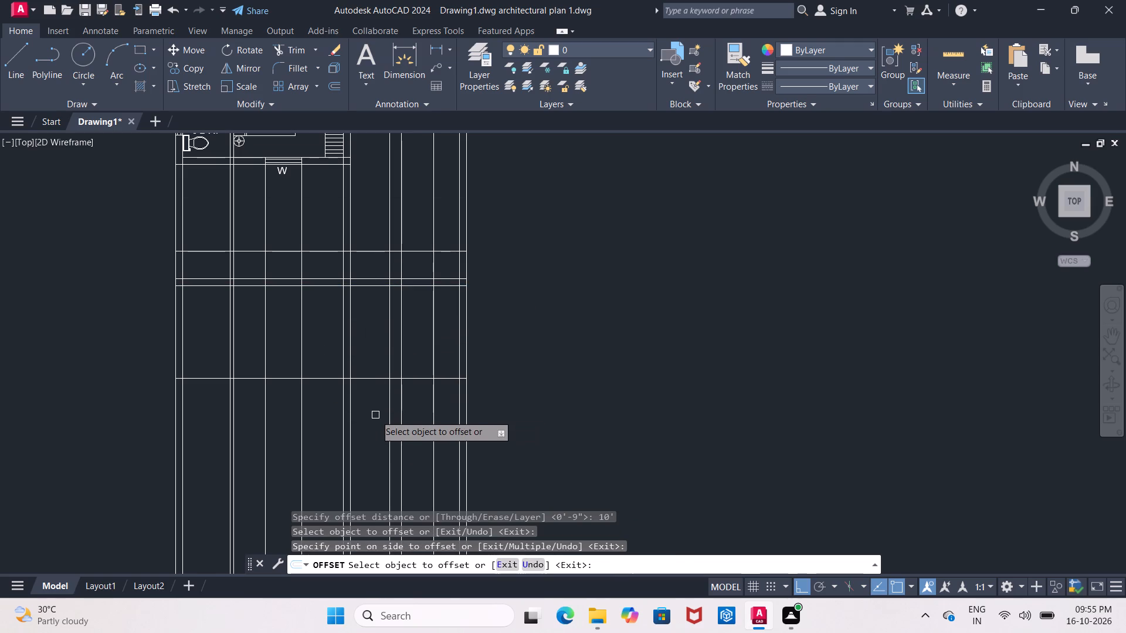
{"action": "key", "text": "Return"}
Offset the lowest horizontal line 7' back to the north.
{"action": "key", "text": "Return"}
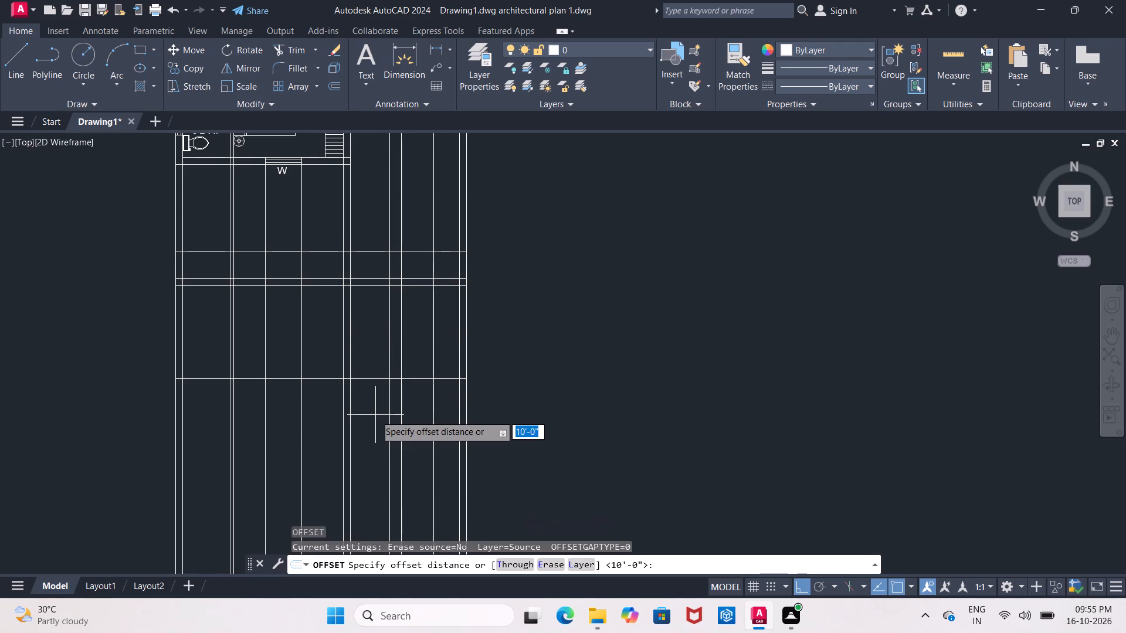
{"action": "type", "text": "7'"}
{"action": "key", "text": "Return"}
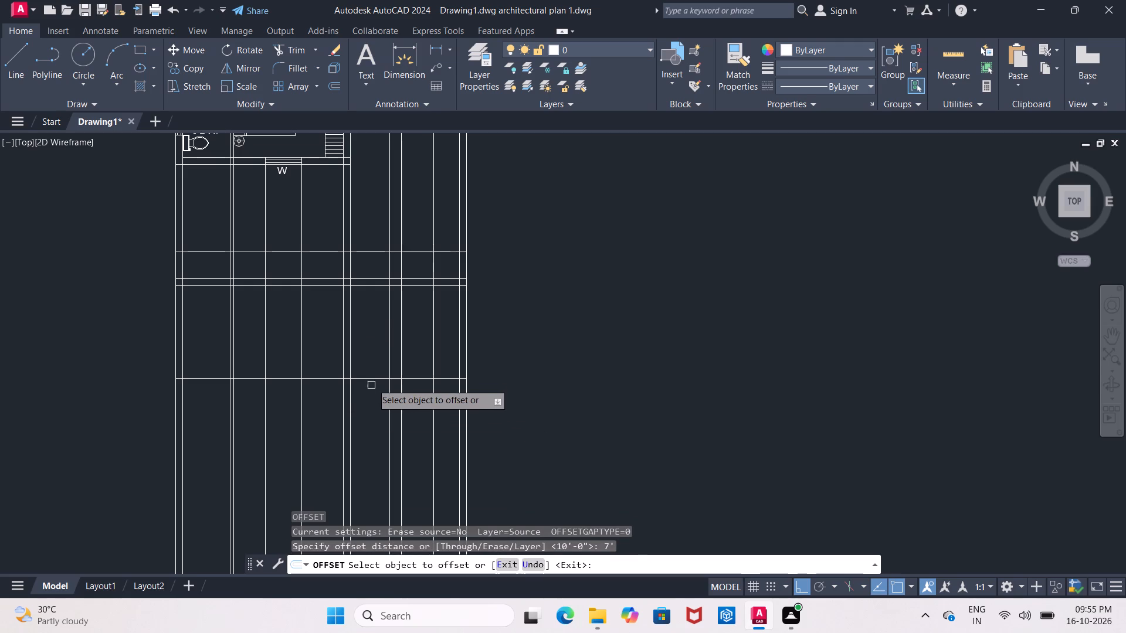
{"action": "left_click", "coordinate": [372, 377]}
{"action": "left_click", "coordinate": [374, 360]}
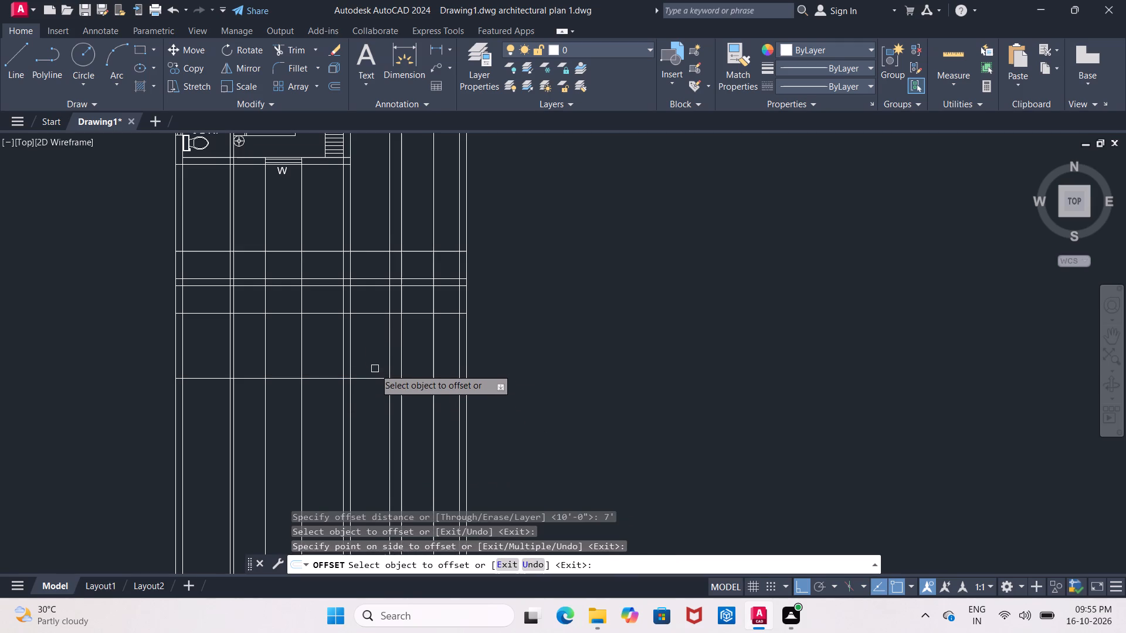
{"action": "key", "text": "Return"}
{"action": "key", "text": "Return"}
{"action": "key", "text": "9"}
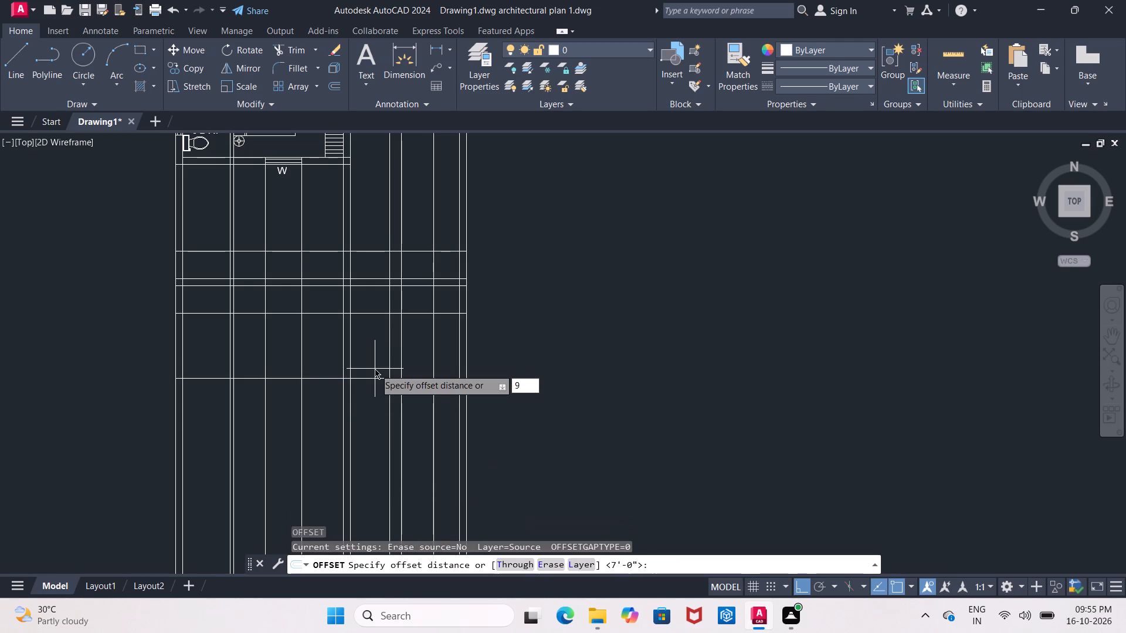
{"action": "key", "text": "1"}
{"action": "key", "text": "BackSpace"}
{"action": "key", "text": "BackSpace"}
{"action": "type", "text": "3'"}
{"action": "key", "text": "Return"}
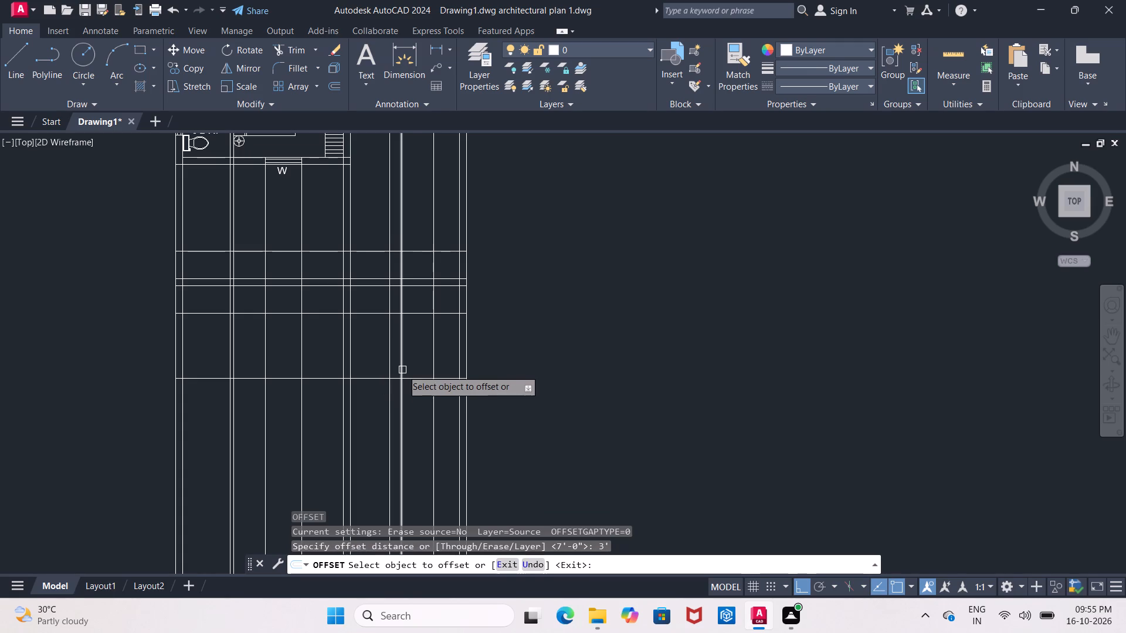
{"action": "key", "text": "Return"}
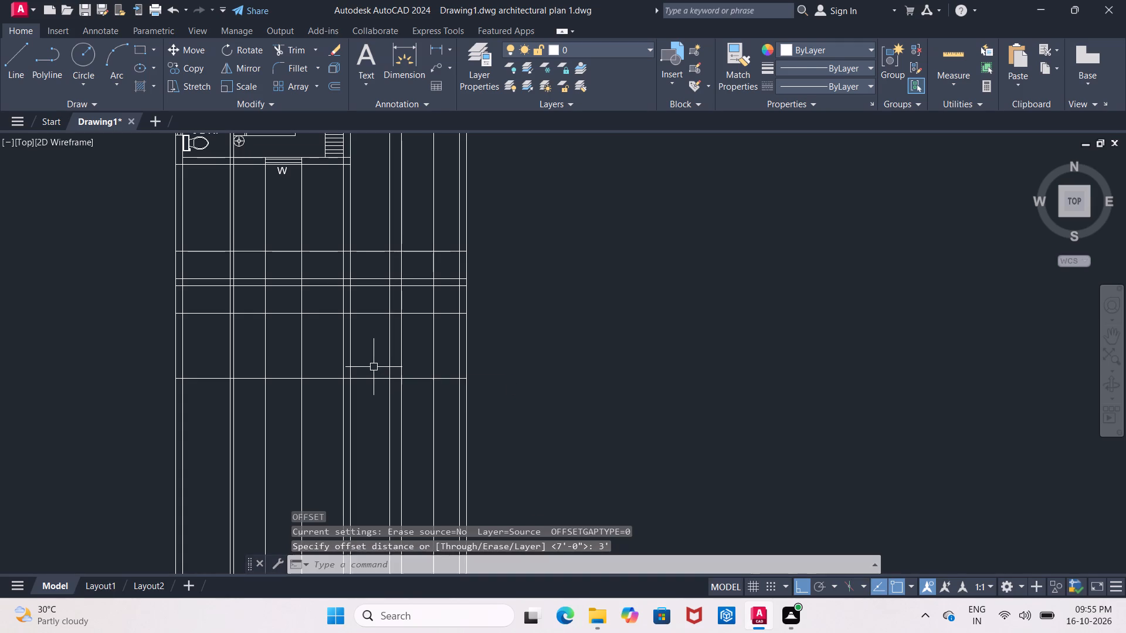
Offset the lowest horizontal line 9" to the south.
{"action": "key", "text": "Return"}
{"action": "key", "text": "9"}
{"action": "key", "text": "shift+quotedbl"}
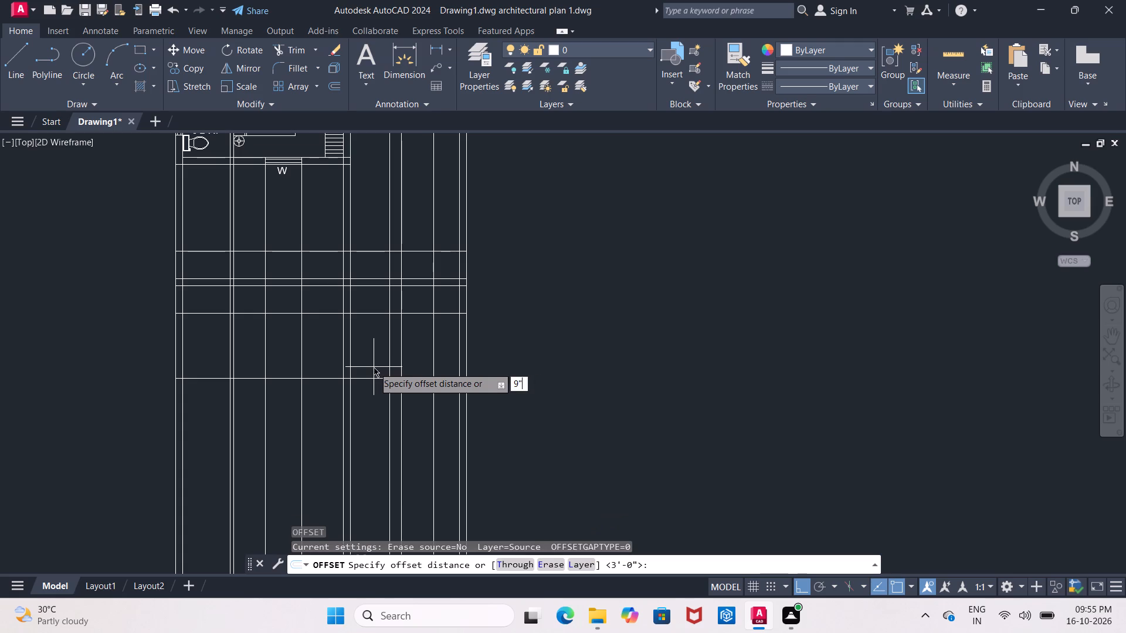
{"action": "key", "text": "Return"}
{"action": "left_click", "coordinate": [378, 379]}
{"action": "left_click", "coordinate": [372, 417]}
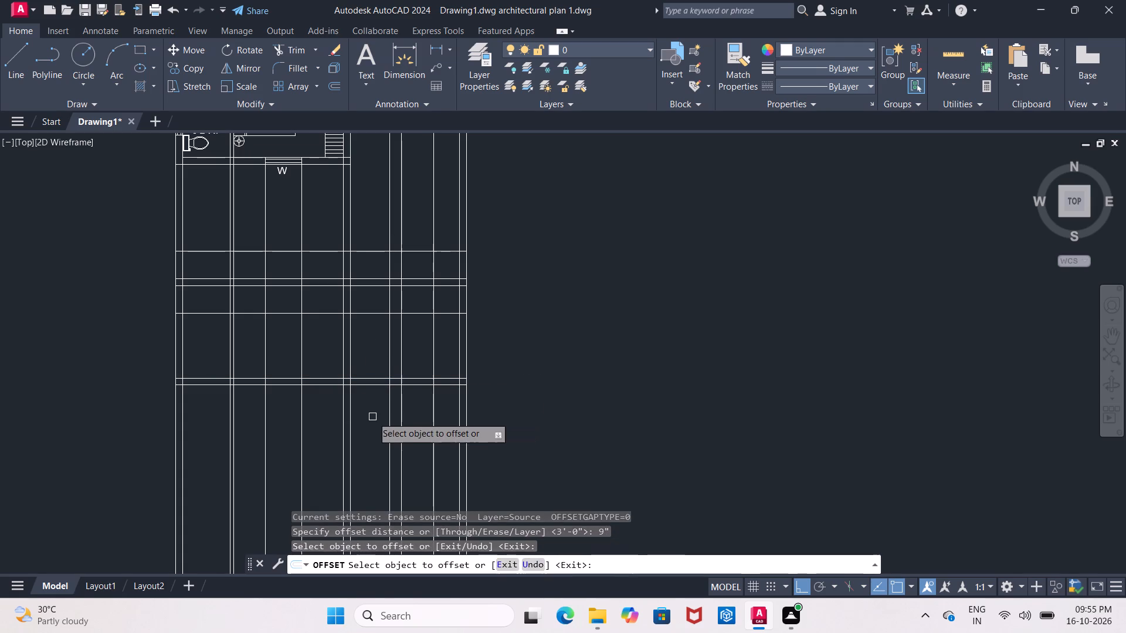
{"action": "key", "text": "Return"}
Offset the new lowest horizontal line 3' to the south.
{"action": "key", "text": "Return"}
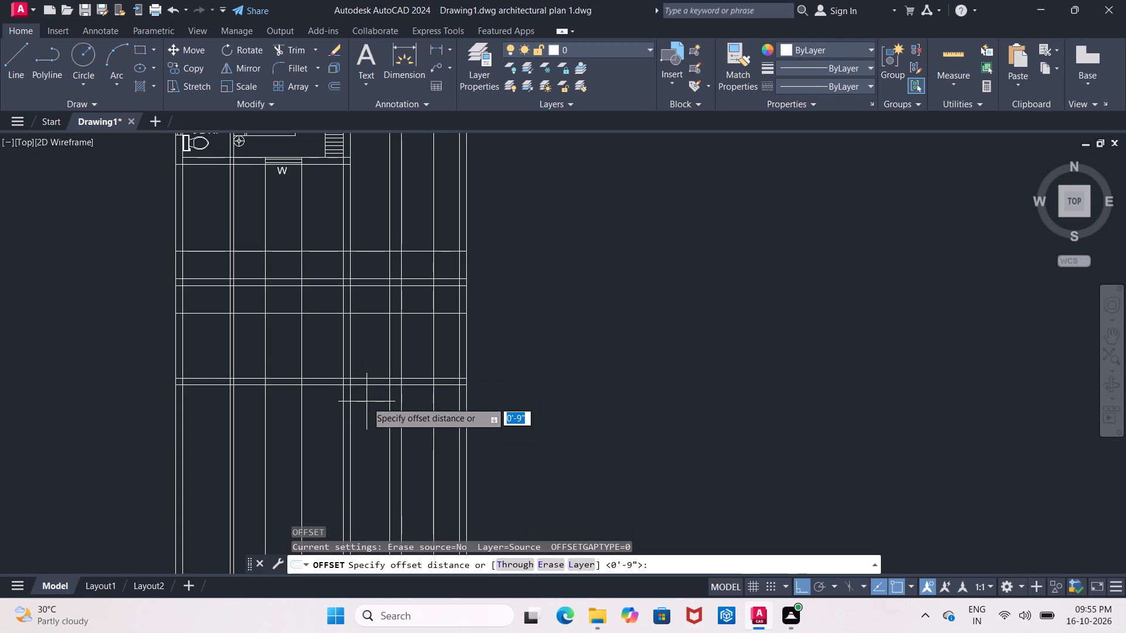
{"action": "type", "text": "3'"}
{"action": "key", "text": "Return"}
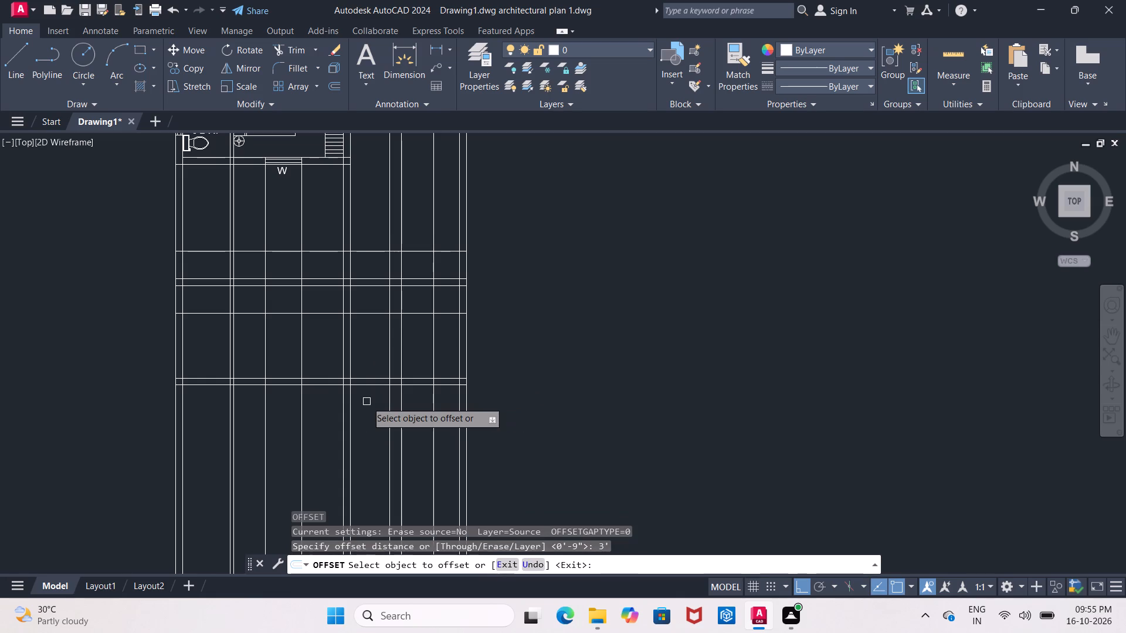
{"action": "left_click", "coordinate": [378, 383]}
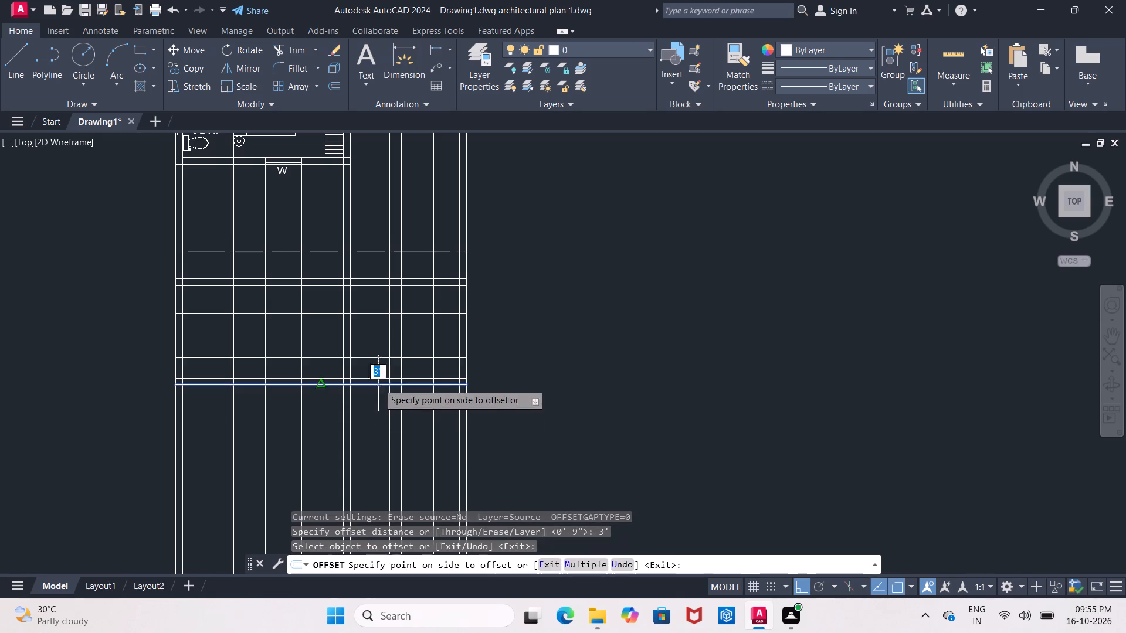
{"action": "left_click", "coordinate": [369, 430]}
{"action": "key", "text": "Return"}
Offset the outermost east and west vertical rays 2" outward, away from the elevation.
{"action": "key", "text": "Return"}
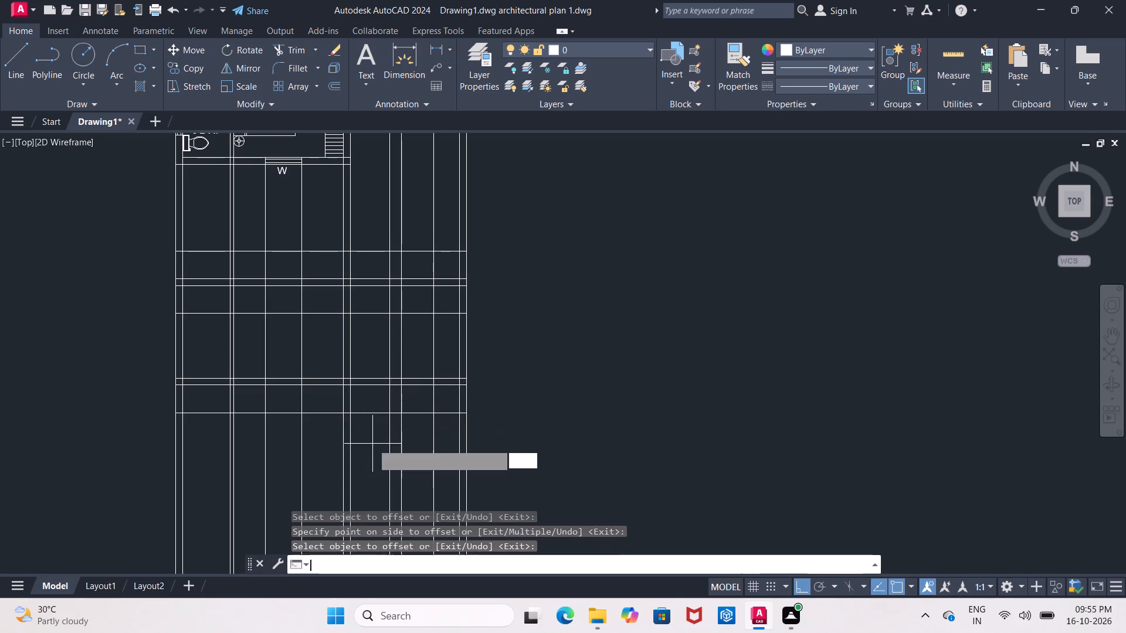
{"action": "type", "text": "2\""}
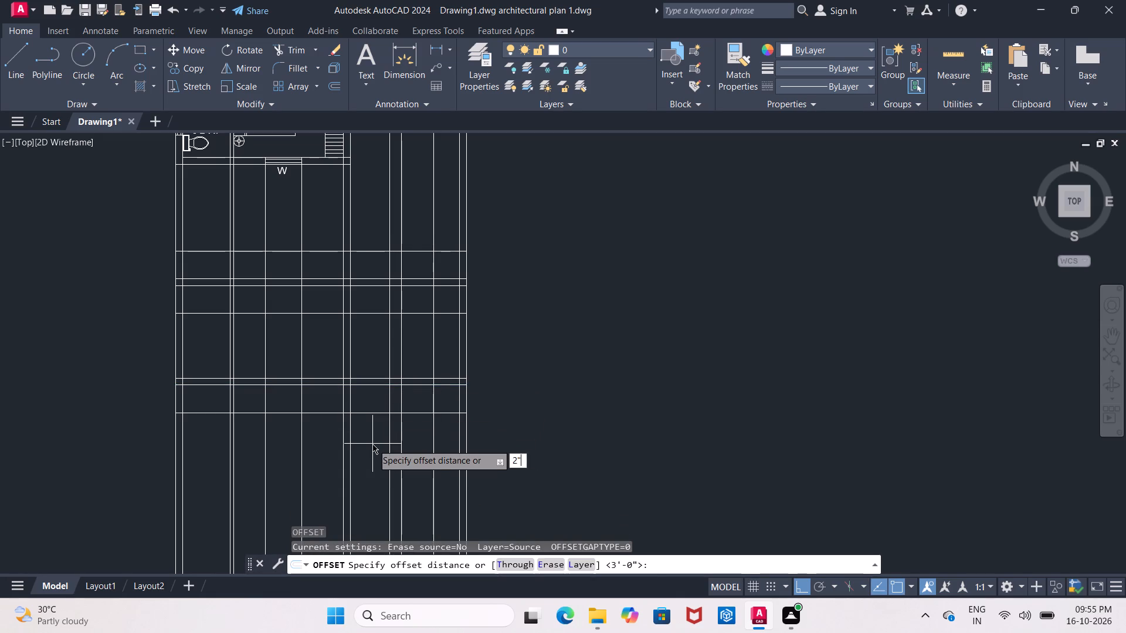
{"action": "key", "text": "Return"}
{"action": "scroll", "coordinate": [479, 409], "scroll_direction": "up", "scroll_amount": 2}
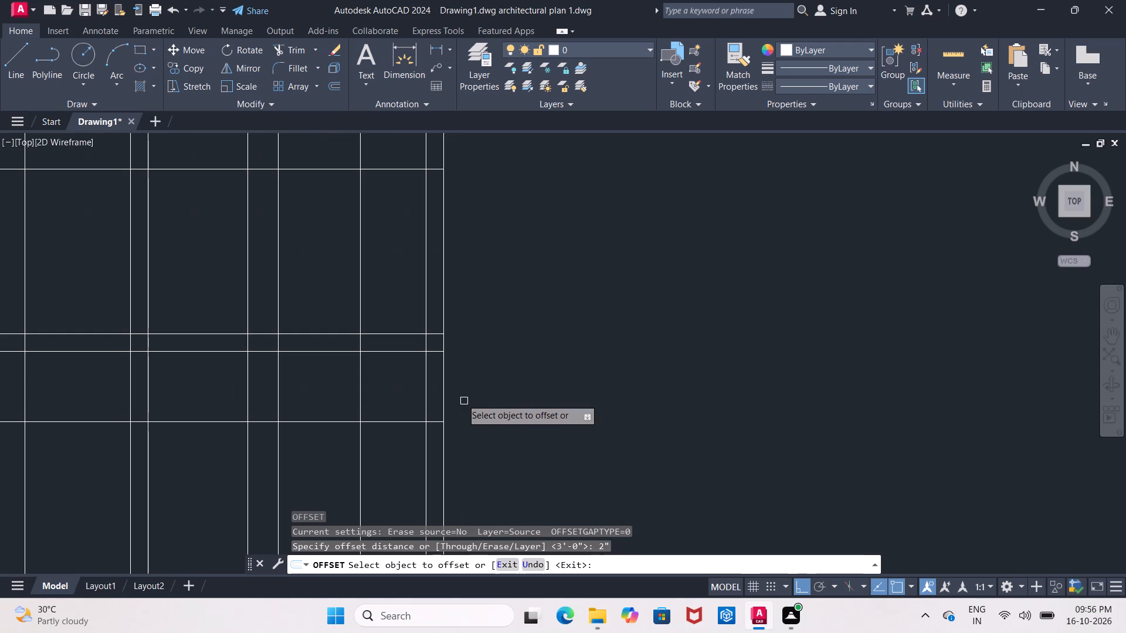
{"action": "left_click", "coordinate": [443, 387]}
{"action": "left_click", "coordinate": [547, 405]}
{"action": "middle_click_drag", "start_coordinate": [547, 413], "coordinate": [922, 358]}
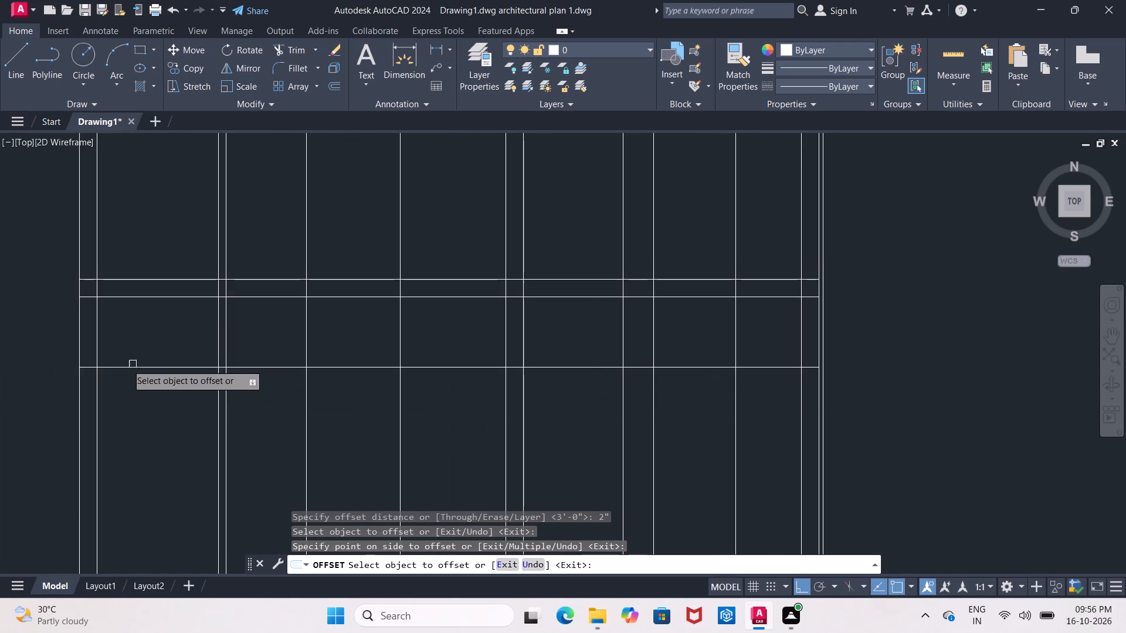
{"action": "left_click", "coordinate": [76, 340]}
{"action": "left_click", "coordinate": [0, 356]}
{"action": "middle_click_drag", "start_coordinate": [91, 370], "coordinate": [147, 387]}
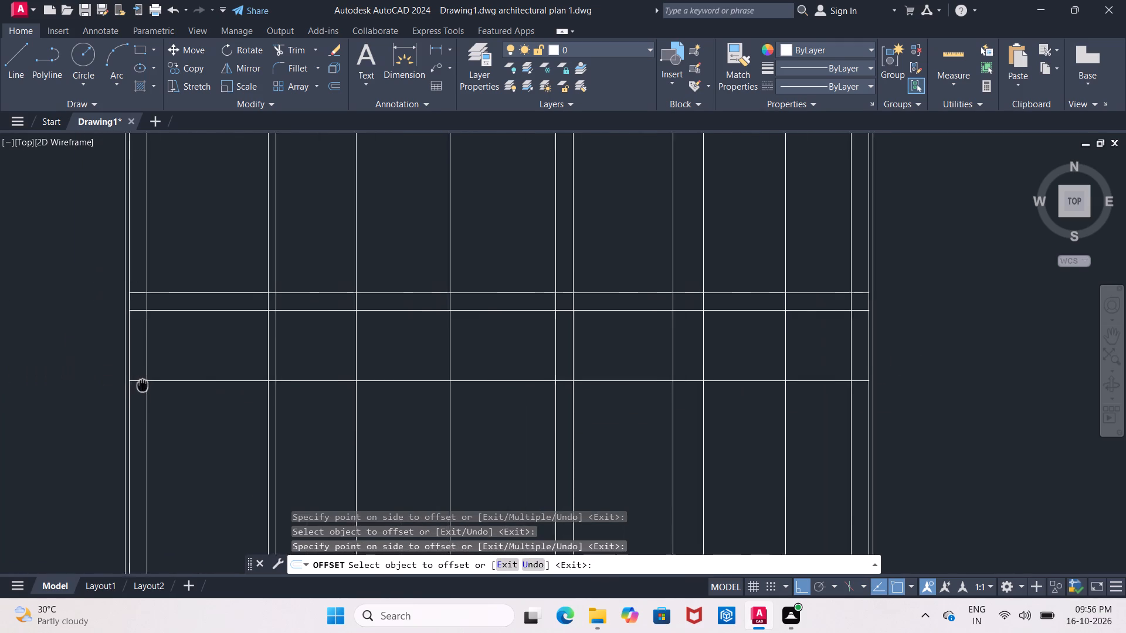
{"action": "middle_click_drag", "start_coordinate": [147, 387], "coordinate": [152, 391]}
{"action": "key", "text": "Escape"}
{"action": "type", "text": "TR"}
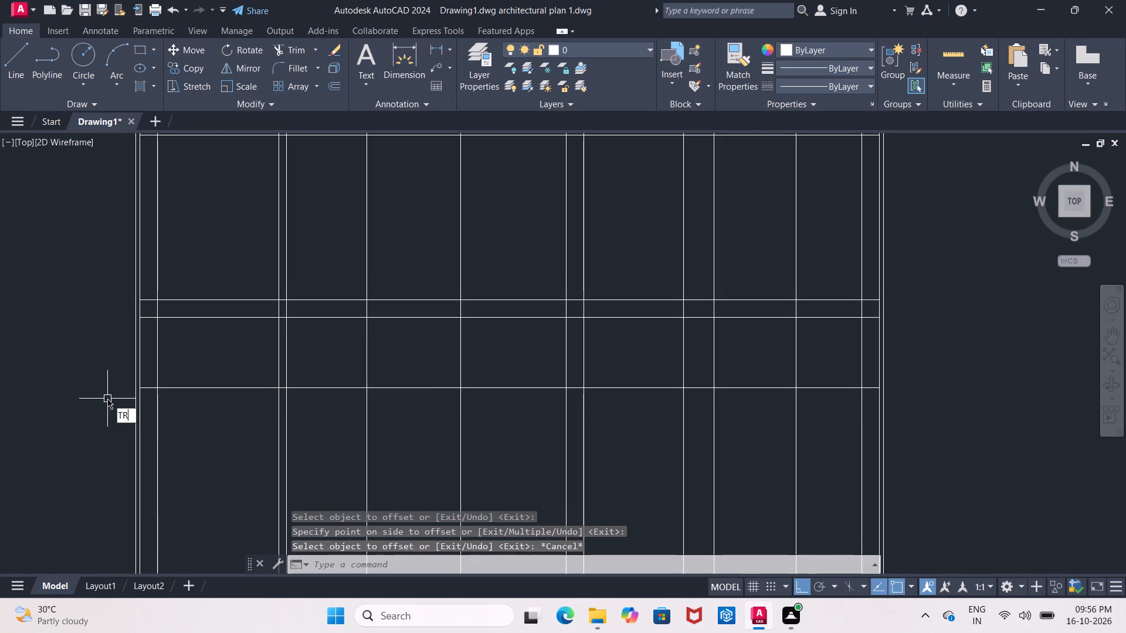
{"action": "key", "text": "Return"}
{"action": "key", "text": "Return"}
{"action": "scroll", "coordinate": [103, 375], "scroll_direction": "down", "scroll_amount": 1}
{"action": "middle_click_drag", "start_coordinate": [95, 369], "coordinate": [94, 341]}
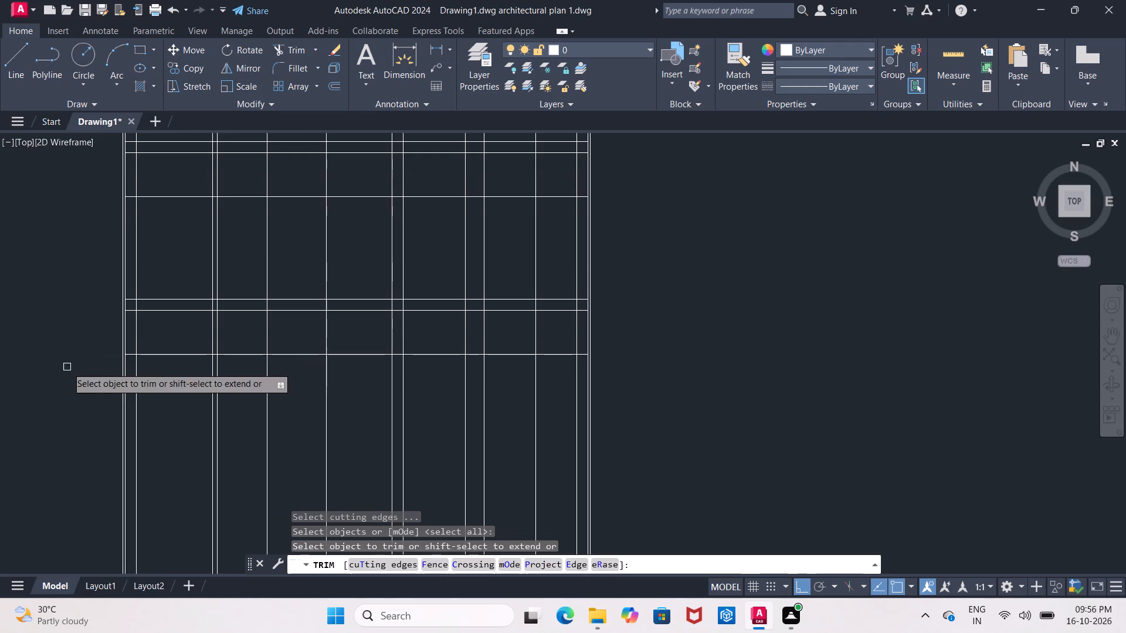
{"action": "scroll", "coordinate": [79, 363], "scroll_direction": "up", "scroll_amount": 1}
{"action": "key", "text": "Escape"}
Extend the two lowest horizontal lines west to the 2" offset vertical line.
{"action": "type", "text": "EX"}
{"action": "key", "text": "Return"}
{"action": "key", "text": "Return"}
{"action": "scroll", "coordinate": [114, 377], "scroll_direction": "up", "scroll_amount": 2}
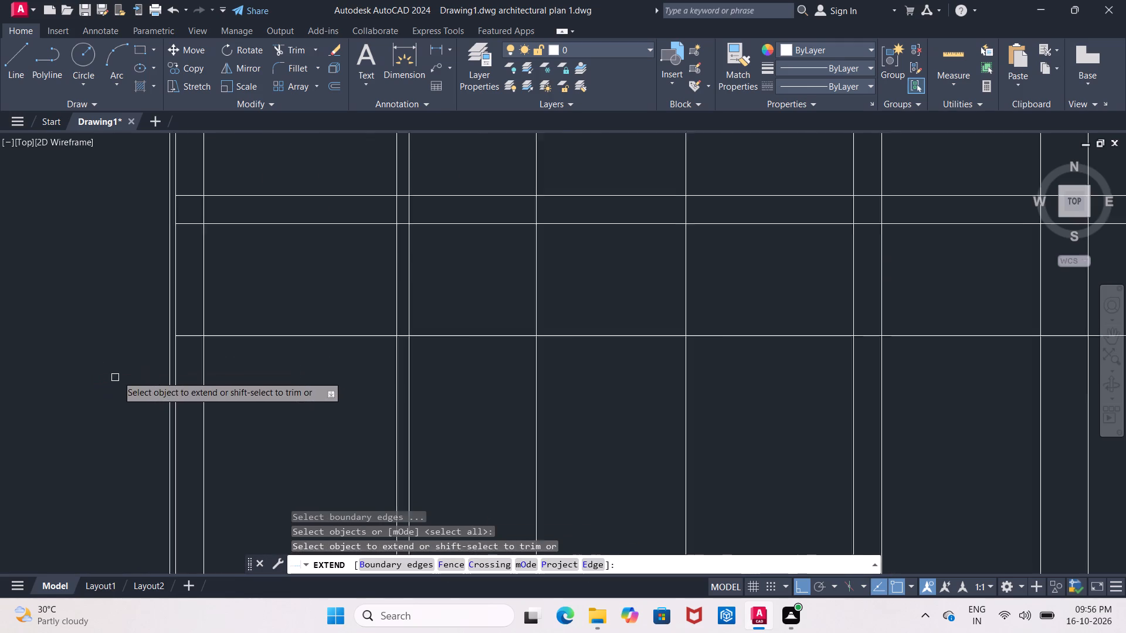
{"action": "left_click", "coordinate": [226, 313]}
{"action": "middle_click_drag", "start_coordinate": [229, 239], "coordinate": [220, 334]}
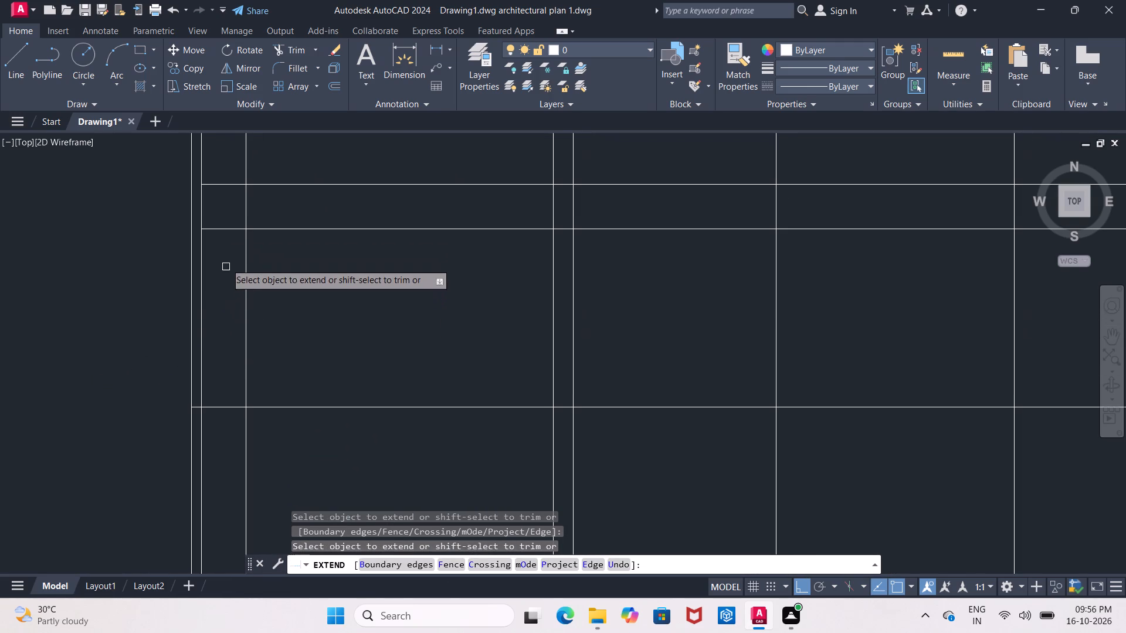
{"action": "left_click", "coordinate": [222, 233]}
{"action": "key", "text": "Escape"}
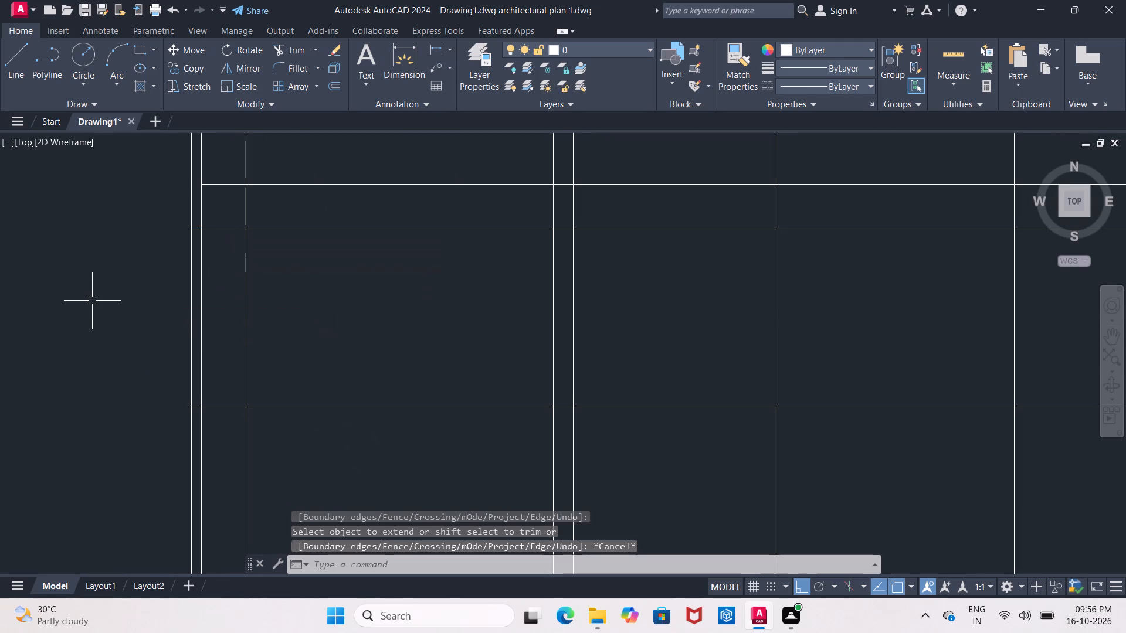
Trim the west 2" offset vertical line above and below the two lowest horizontal lines.
{"action": "type", "text": "TR"}
{"action": "key", "text": "Return"}
{"action": "key", "text": "Return"}
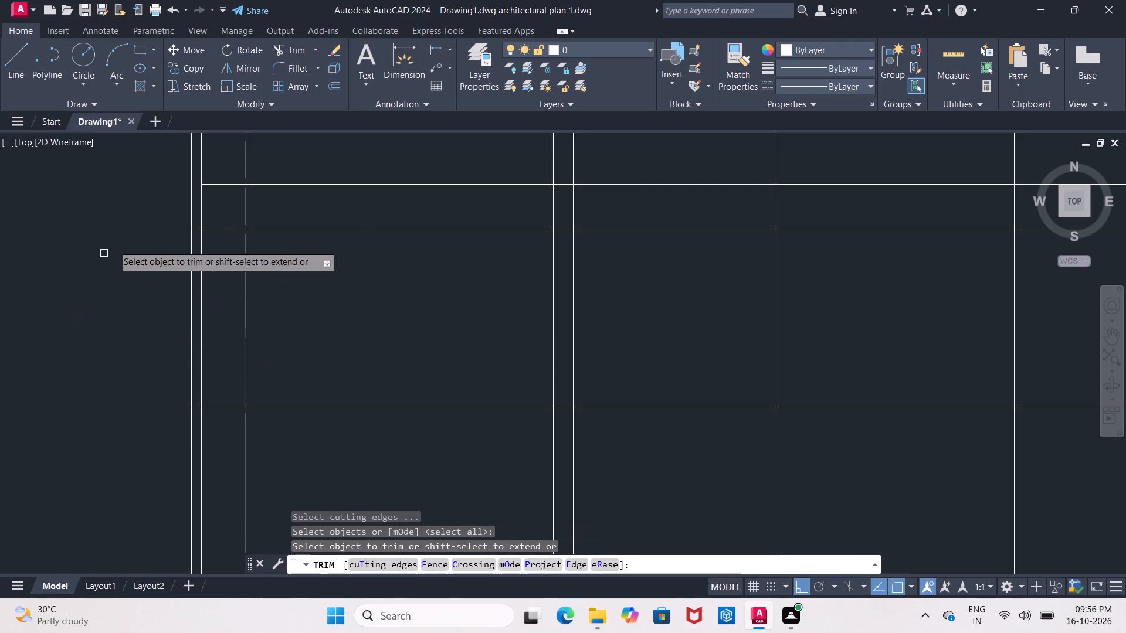
{"action": "left_click", "coordinate": [190, 214]}
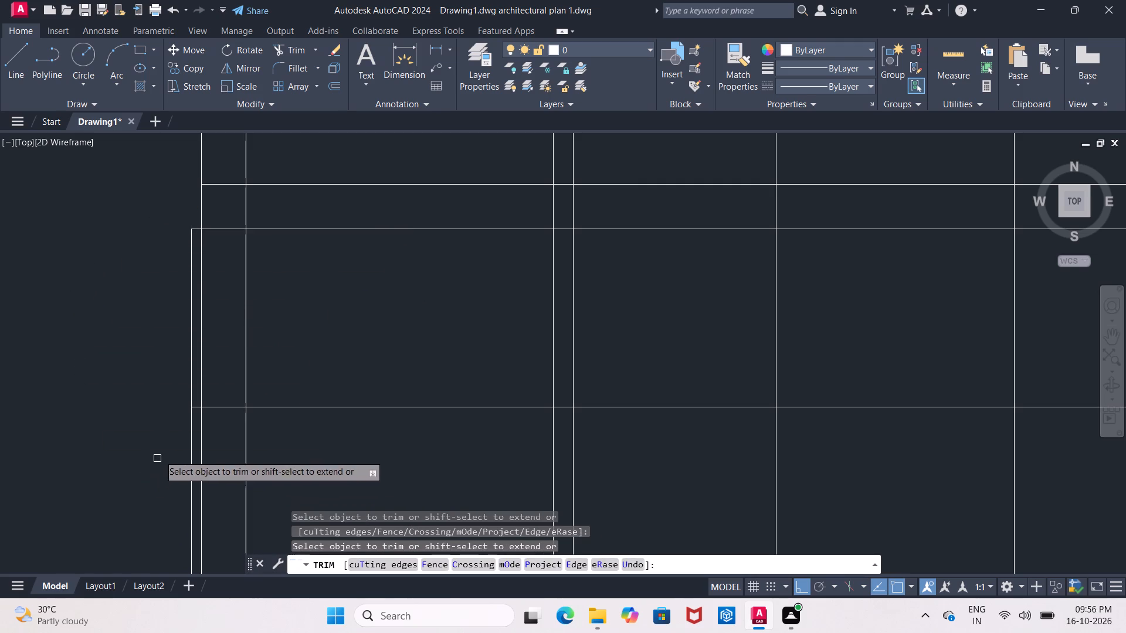
{"action": "left_click", "coordinate": [188, 433]}
{"action": "scroll", "coordinate": [500, 453], "scroll_direction": "down", "scroll_amount": 1}
{"action": "middle_click_drag", "start_coordinate": [528, 454], "coordinate": [96, 341]}
{"action": "middle_click_drag", "start_coordinate": [1018, 290], "coordinate": [110, 352]}
{"action": "middle_click_drag", "start_coordinate": [220, 383], "coordinate": [286, 303]}
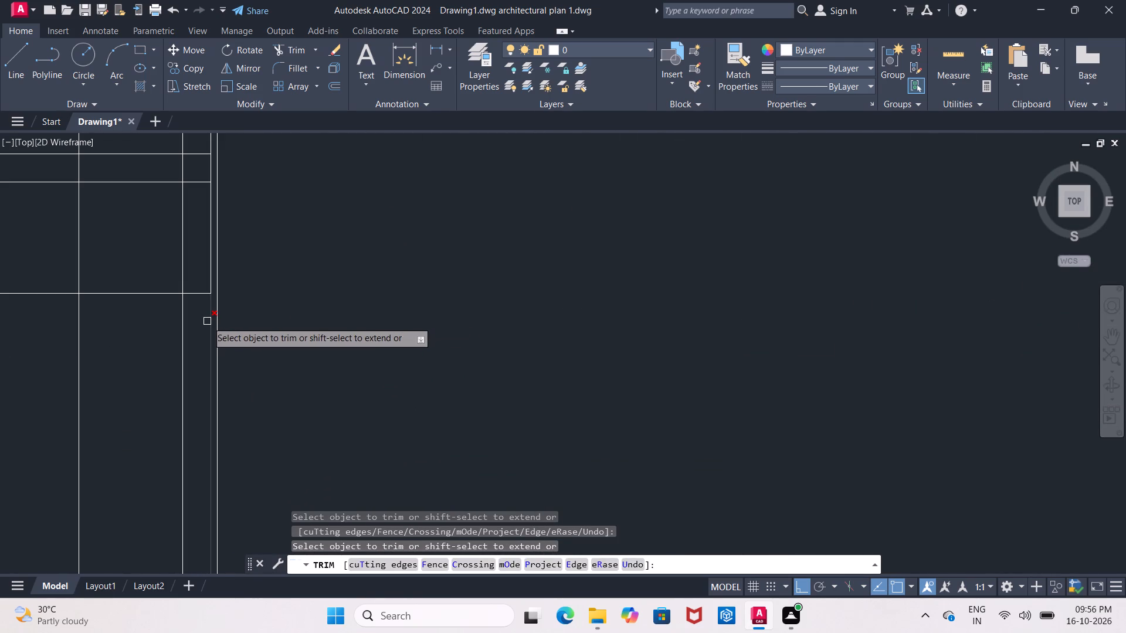
{"action": "middle_click_drag", "start_coordinate": [189, 322], "coordinate": [237, 374]}
{"action": "key", "text": "Escape"}
Extend the two lowest horizontal lines east to the 2" offset vertical line.
{"action": "type", "text": "EX"}
{"action": "key", "text": "Return"}
{"action": "key", "text": "Return"}
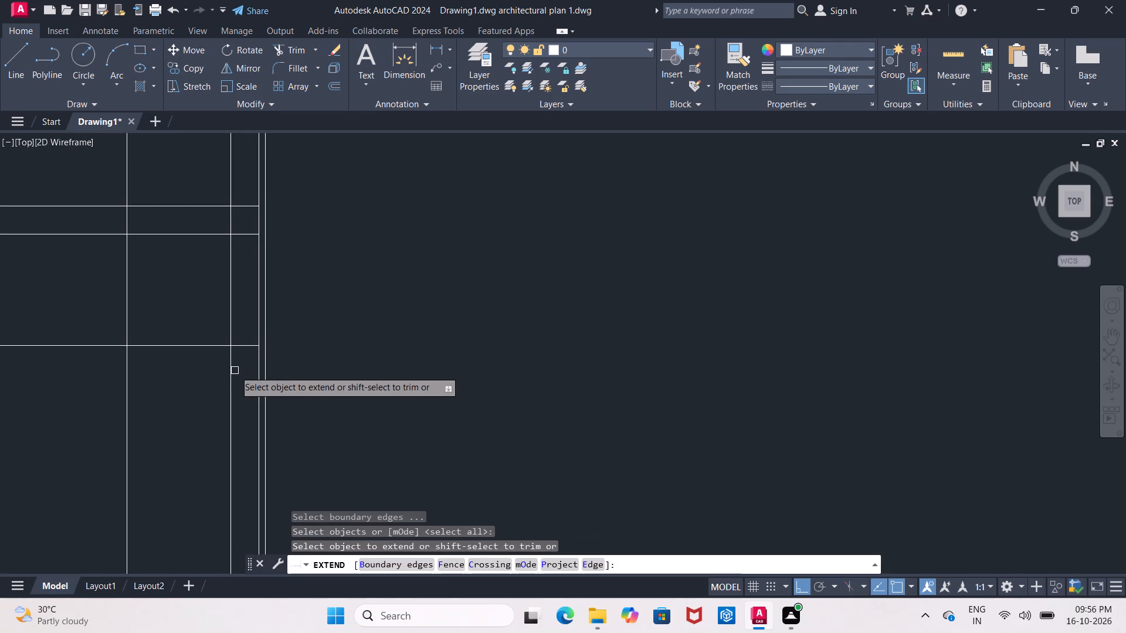
{"action": "left_click", "coordinate": [247, 348]}
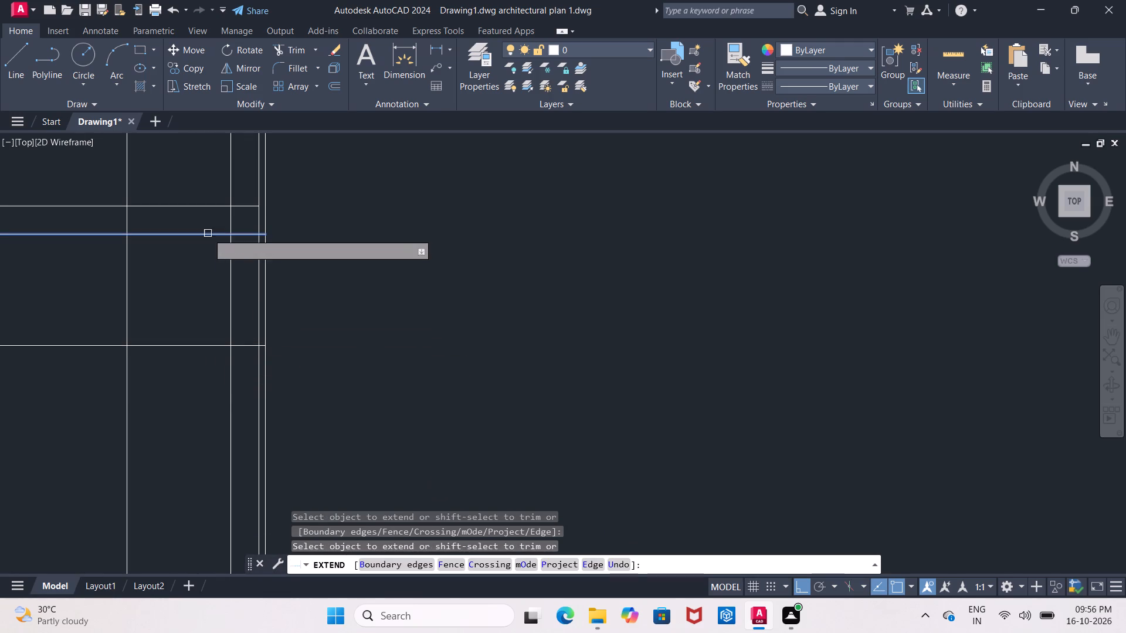
{"action": "left_click", "coordinate": [244, 234]}
{"action": "middle_click_drag", "start_coordinate": [245, 261], "coordinate": [400, 259]}
{"action": "scroll", "coordinate": [400, 259], "scroll_direction": "down", "scroll_amount": 3}
{"action": "scroll", "coordinate": [392, 275], "scroll_direction": "up", "scroll_amount": 2}
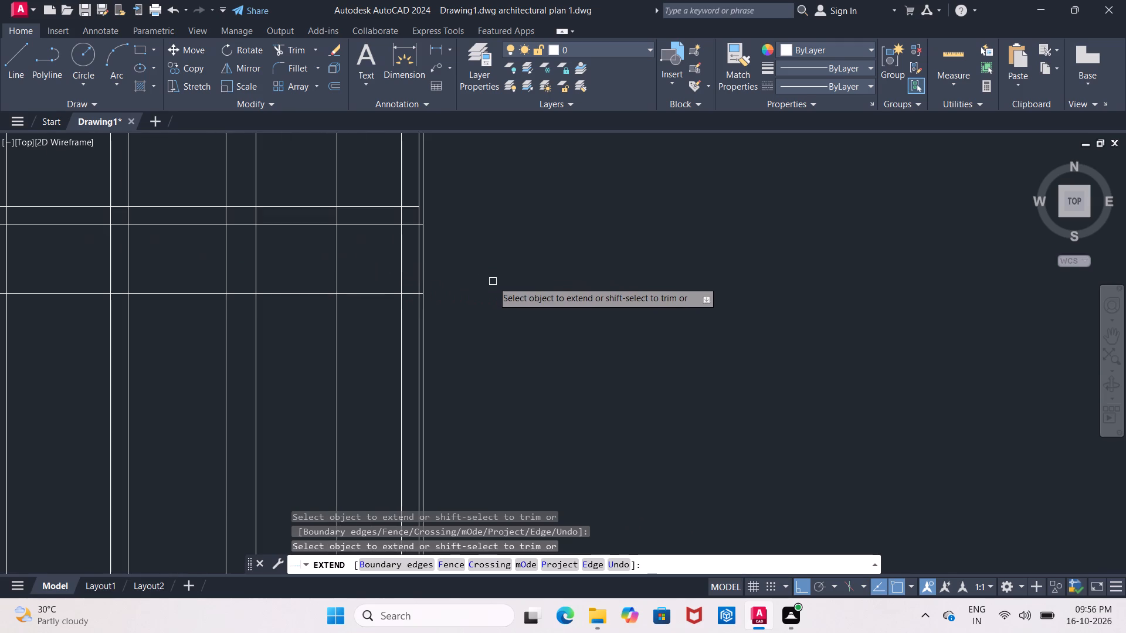
{"action": "key", "text": "Escape"}
Trim the east 2" offset vertical line above and below the two lowest horizontal lines.
{"action": "type", "text": "TR"}
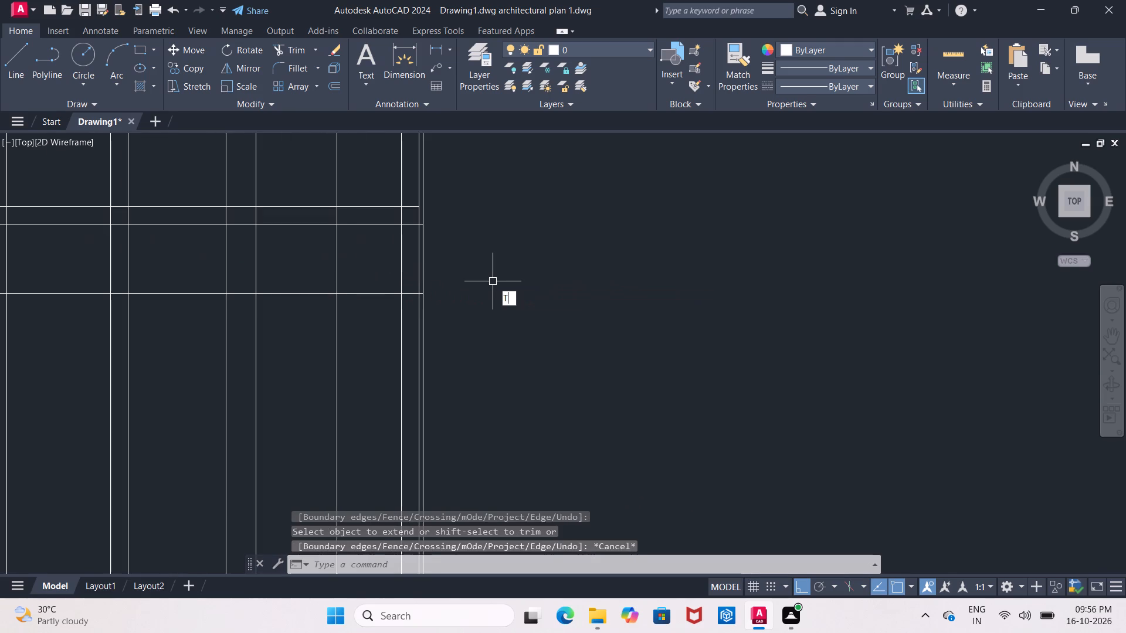
{"action": "key", "text": "Return"}
{"action": "key", "text": "Return"}
{"action": "middle_click_drag", "start_coordinate": [402, 217], "coordinate": [402, 233]}
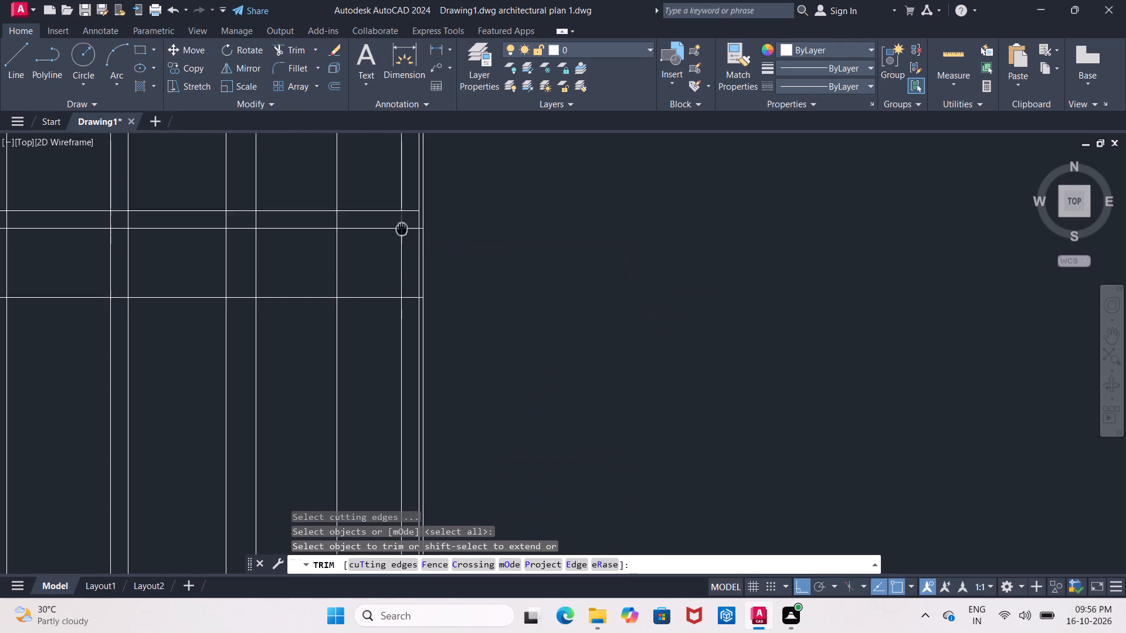
{"action": "middle_click_drag", "start_coordinate": [402, 233], "coordinate": [403, 247]}
{"action": "scroll", "coordinate": [449, 226], "scroll_direction": "up", "scroll_amount": 2}
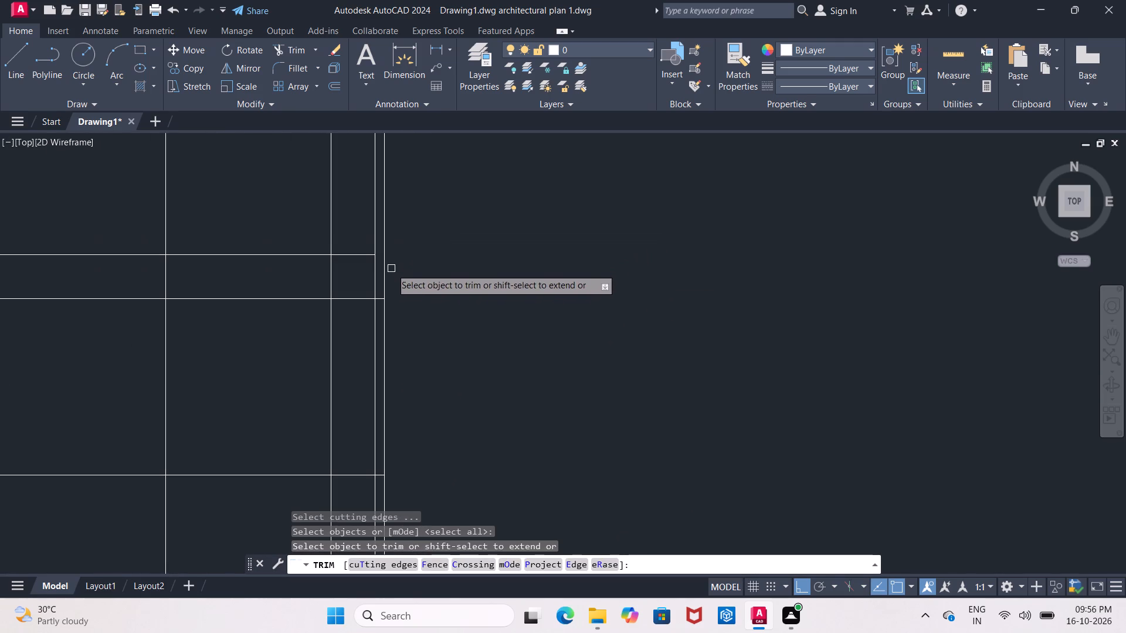
{"action": "left_click", "coordinate": [387, 282]}
{"action": "middle_click_drag", "start_coordinate": [468, 409], "coordinate": [492, 234]}
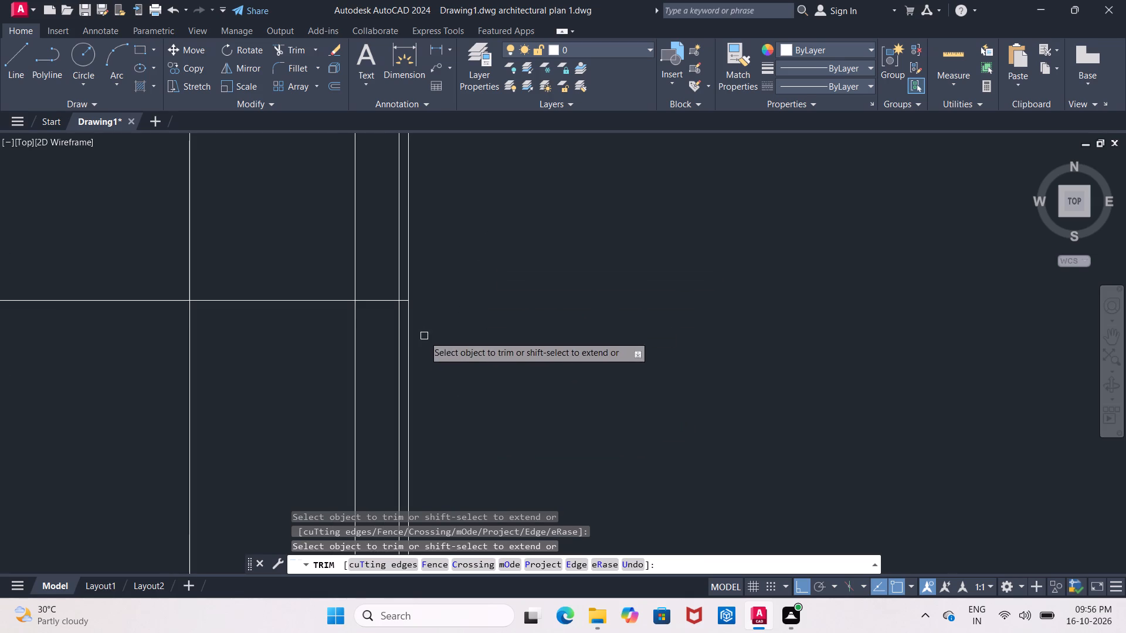
{"action": "left_click_drag", "start_coordinate": [411, 348], "coordinate": [409, 353]}
{"action": "scroll", "coordinate": [411, 360], "scroll_direction": "down", "scroll_amount": 1}
{"action": "middle_click_drag", "start_coordinate": [411, 360], "coordinate": [664, 312]}
{"action": "scroll", "coordinate": [571, 350], "scroll_direction": "down", "scroll_amount": 1}
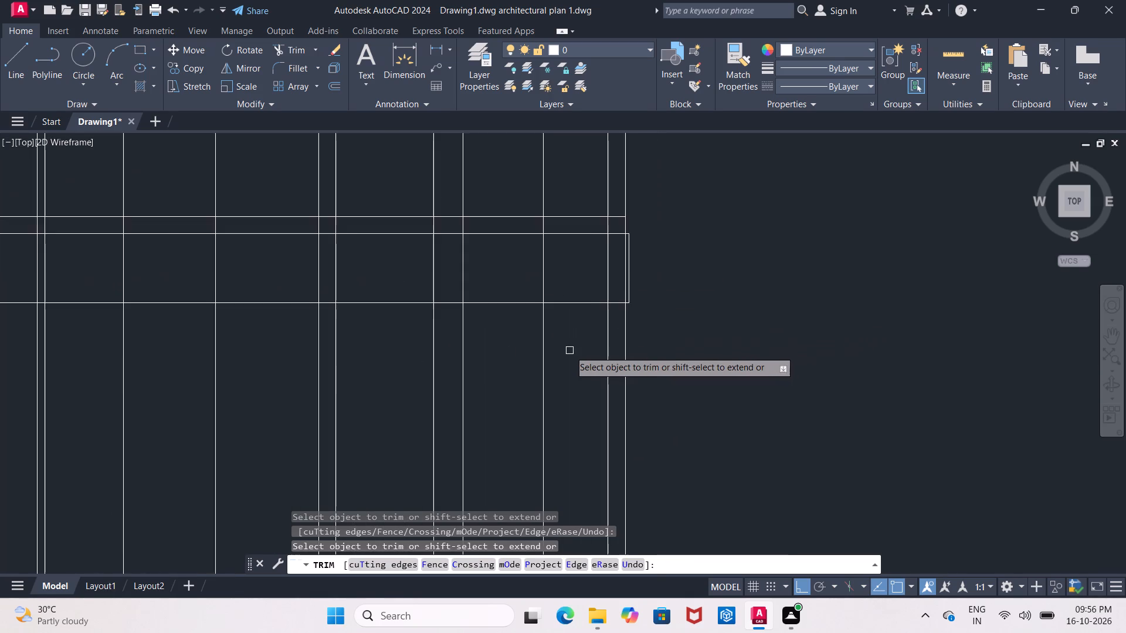
{"action": "scroll", "coordinate": [573, 351], "scroll_direction": "down", "scroll_amount": 1}
{"action": "middle_click_drag", "start_coordinate": [573, 351], "coordinate": [602, 349]}
{"action": "key", "text": "Escape"}
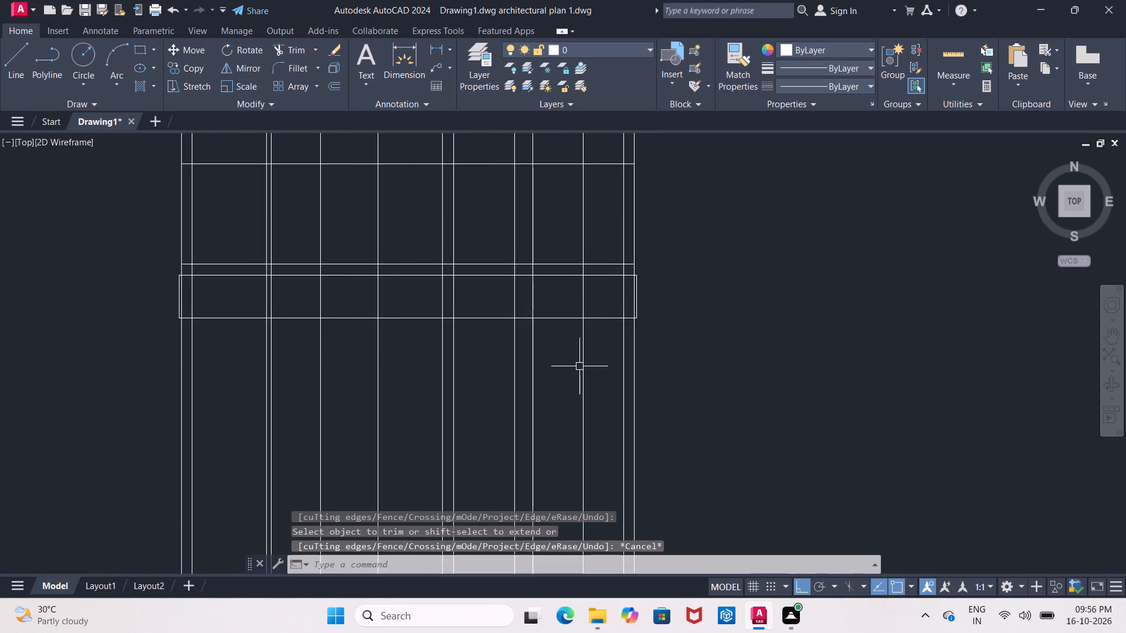
Trim all the vertical rays projecting south of the lowest horizontal line.
{"action": "type", "text": "TR"}
{"action": "key", "text": "Return"}
{"action": "key", "text": "Return"}
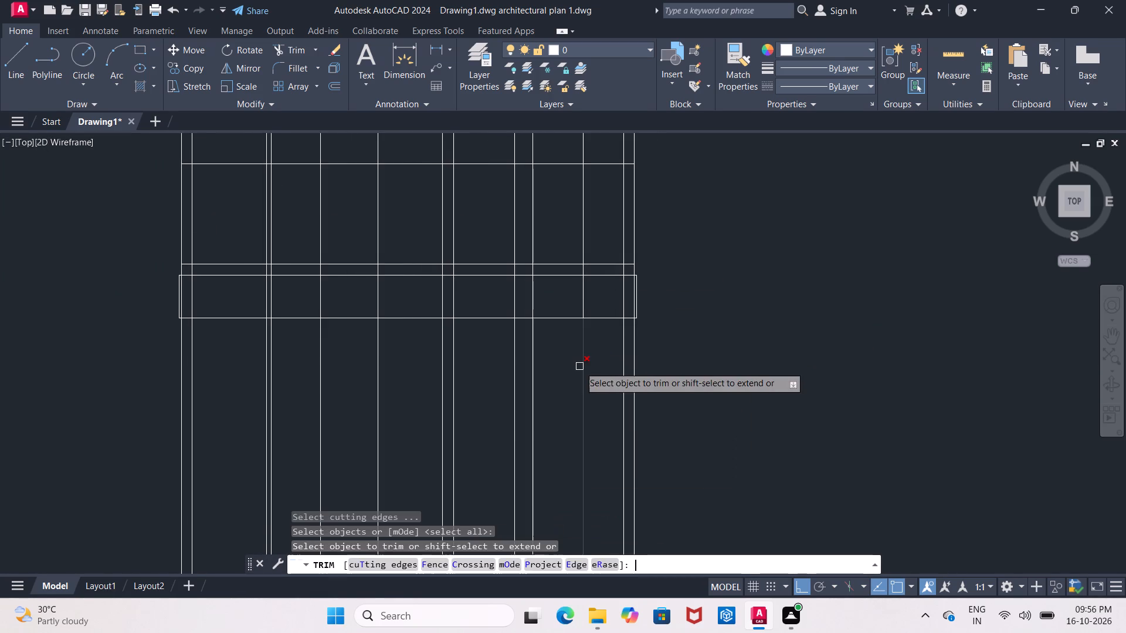
{"action": "left_click", "coordinate": [126, 395]}
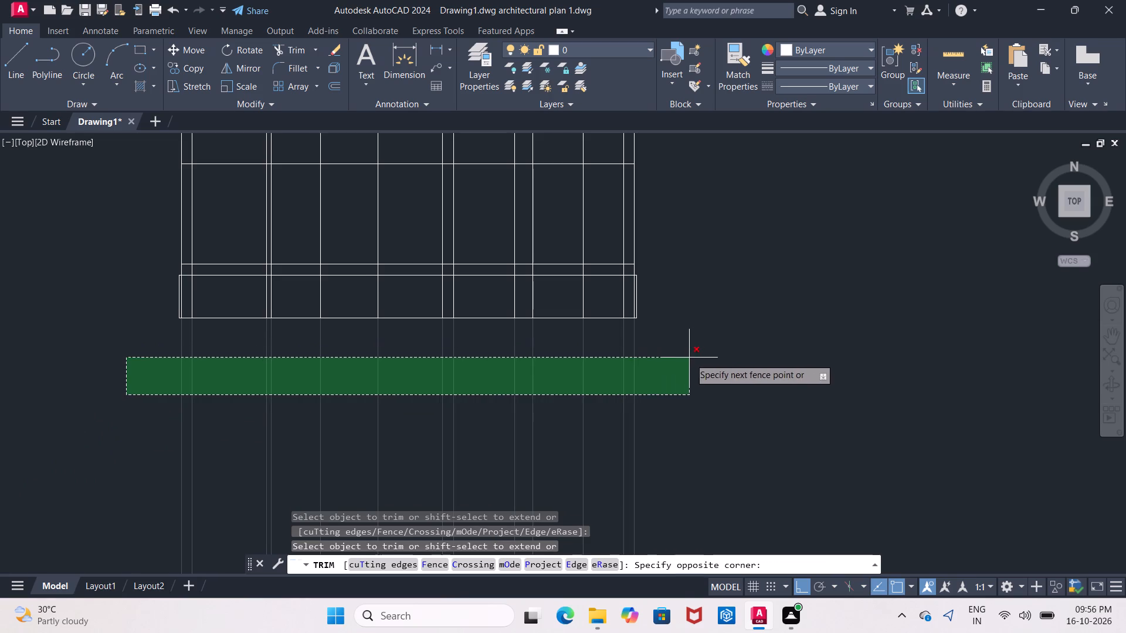
{"action": "left_click", "coordinate": [694, 360]}
Trim all the vertical ray segments inside the projecting base band, leaving only its outline.
{"action": "middle_click_drag", "start_coordinate": [697, 370], "coordinate": [698, 465]}
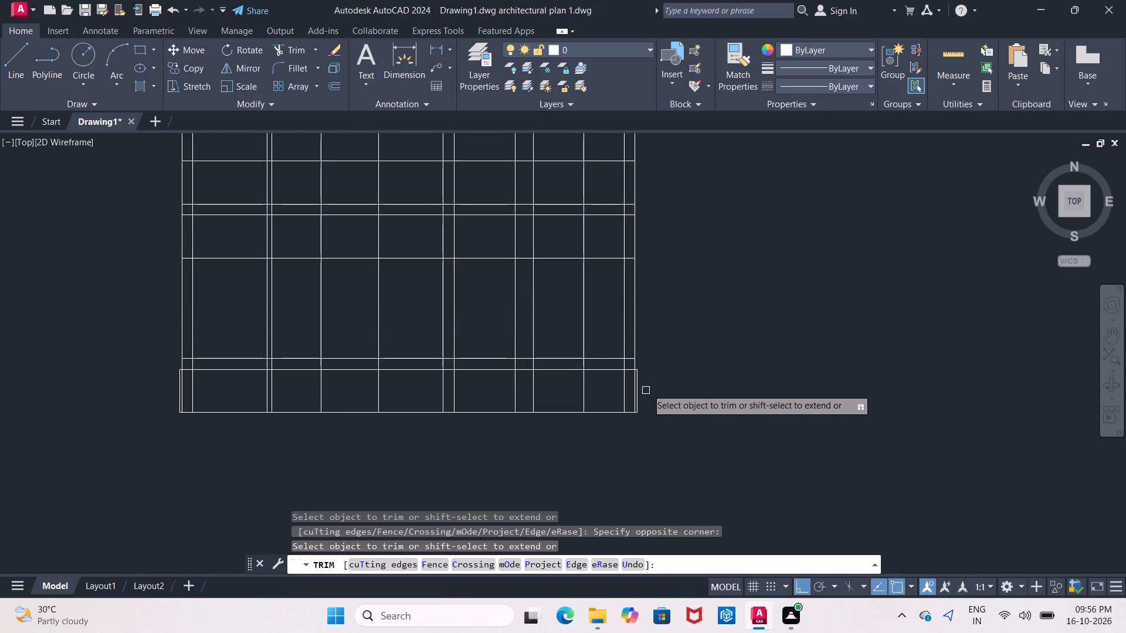
{"action": "scroll", "coordinate": [647, 387], "scroll_direction": "up", "scroll_amount": 4}
{"action": "left_click", "coordinate": [550, 369]}
{"action": "middle_click_drag", "start_coordinate": [546, 377], "coordinate": [1003, 247]}
{"action": "scroll", "coordinate": [1053, 235], "scroll_direction": "down", "scroll_amount": 1}
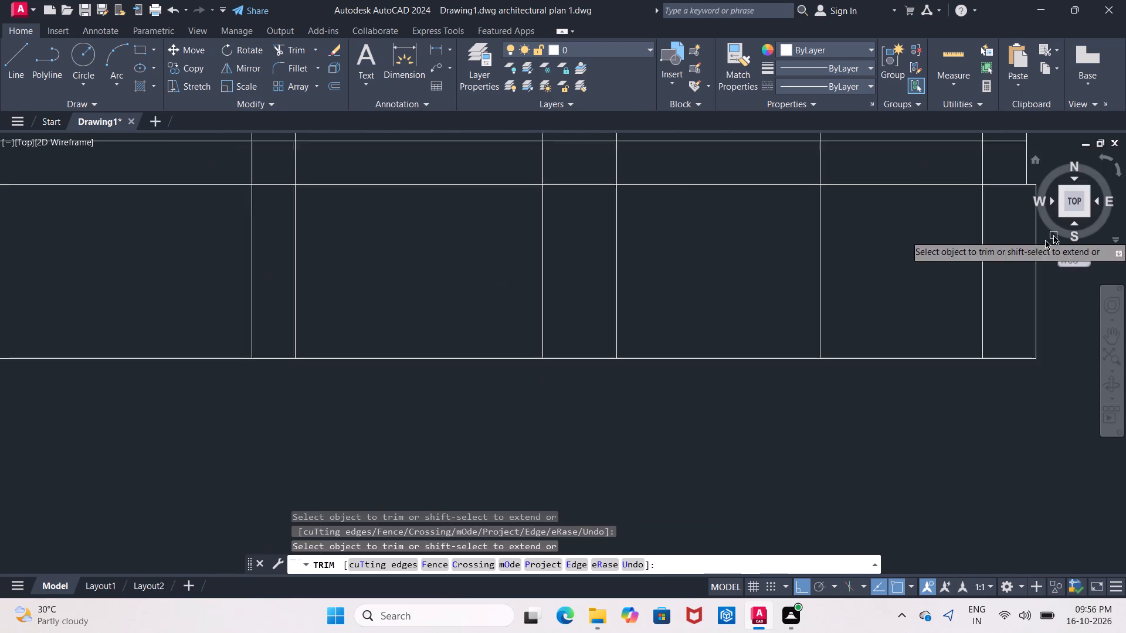
{"action": "scroll", "coordinate": [1044, 240], "scroll_direction": "down", "scroll_amount": 2}
{"action": "left_click", "coordinate": [311, 254]}
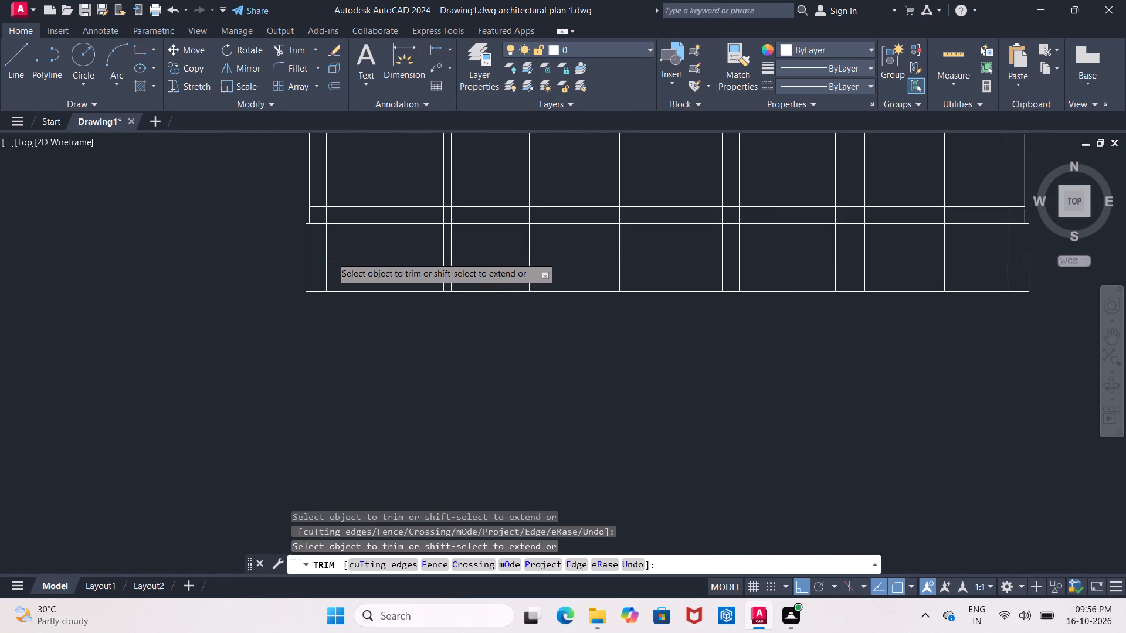
{"action": "left_click_drag", "start_coordinate": [317, 259], "coordinate": [371, 257]}
{"action": "left_click_drag", "start_coordinate": [735, 238], "coordinate": [883, 230]}
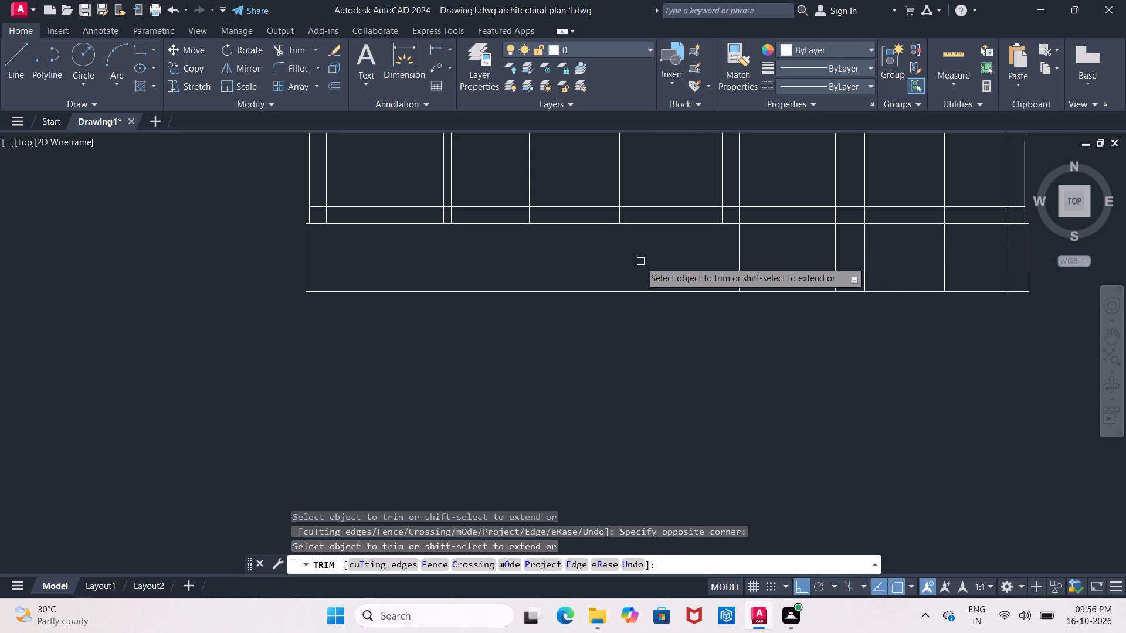
{"action": "left_click_drag", "start_coordinate": [640, 261], "coordinate": [998, 241]}
{"action": "left_click_drag", "start_coordinate": [1001, 242], "coordinate": [1012, 244]}
{"action": "left_click", "coordinate": [1012, 244]}
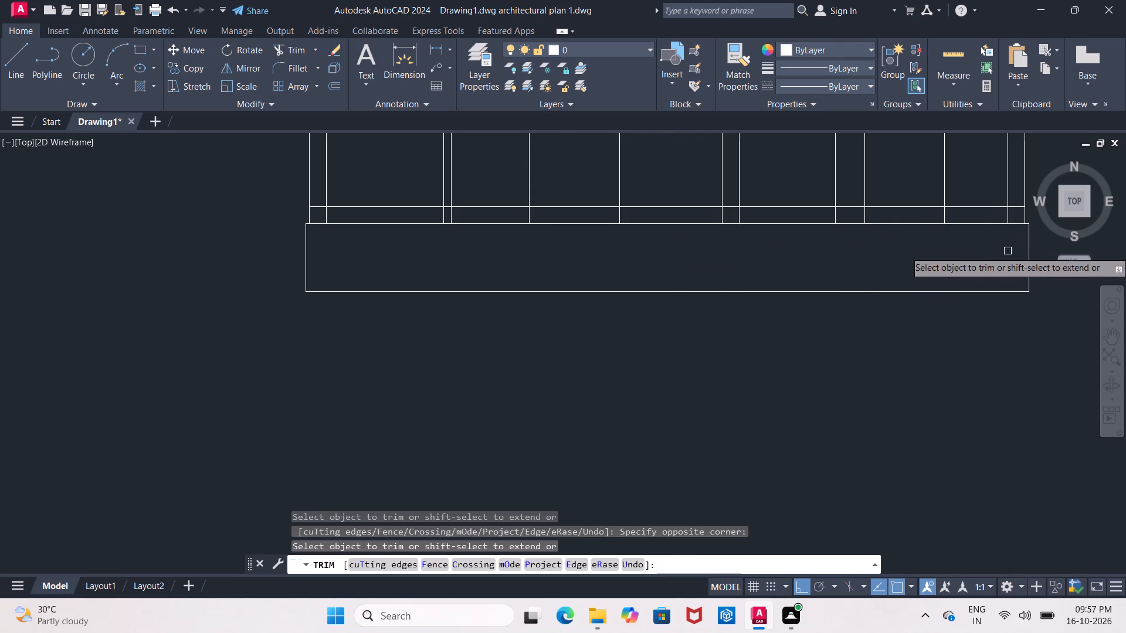
Examine the elevation's vertical rays and level lines above the cleared base band against the floor plan.
{"action": "middle_click_drag", "start_coordinate": [1006, 253], "coordinate": [837, 315]}
{"action": "middle_click_drag", "start_coordinate": [247, 248], "coordinate": [276, 315]}
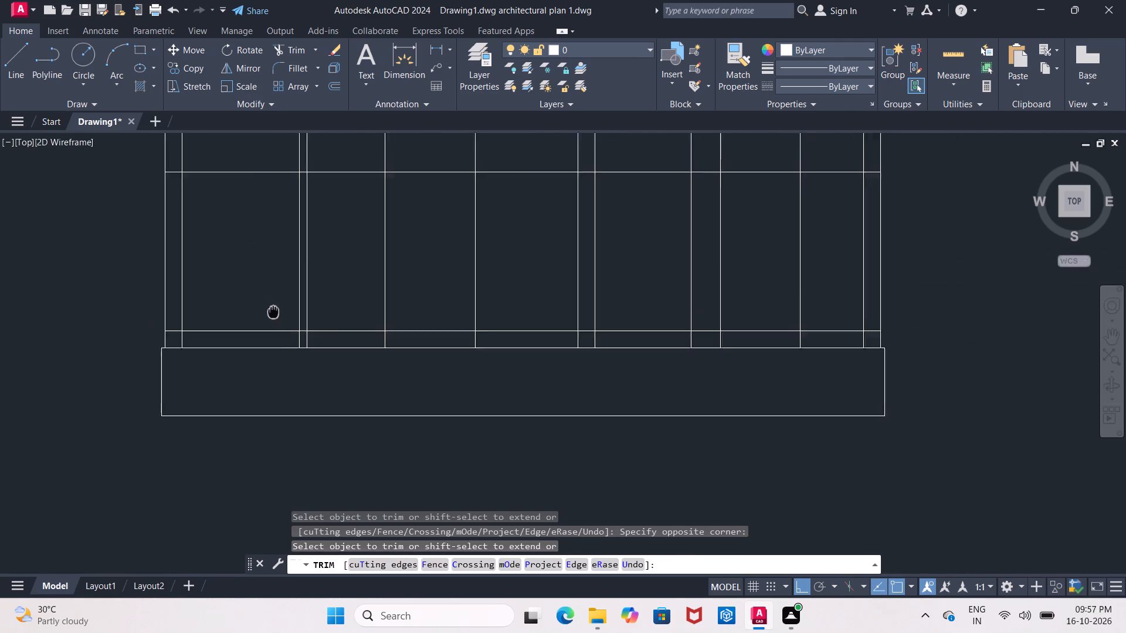
{"action": "middle_click_drag", "start_coordinate": [276, 315], "coordinate": [290, 334]}
{"action": "scroll", "coordinate": [290, 330], "scroll_direction": "down", "scroll_amount": 1}
{"action": "scroll", "coordinate": [290, 330], "scroll_direction": "up", "scroll_amount": 1}
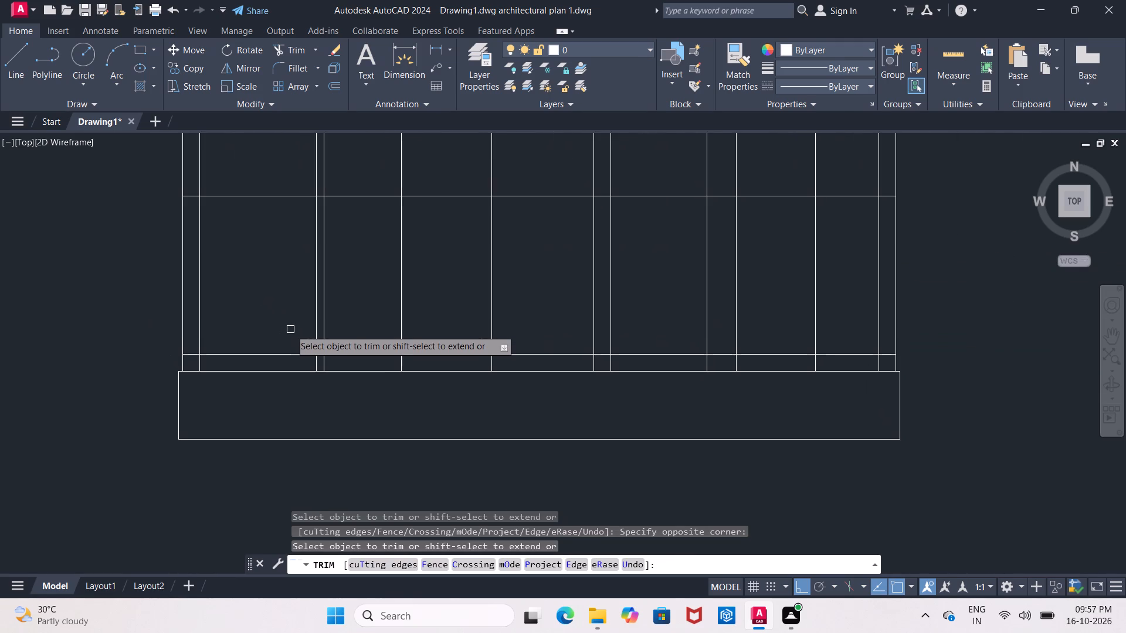
{"action": "scroll", "coordinate": [290, 329], "scroll_direction": "up", "scroll_amount": 1}
{"action": "scroll", "coordinate": [290, 329], "scroll_direction": "down", "scroll_amount": 3}
{"action": "middle_click_drag", "start_coordinate": [290, 329], "coordinate": [290, 337]}
{"action": "scroll", "coordinate": [291, 338], "scroll_direction": "down", "scroll_amount": 1}
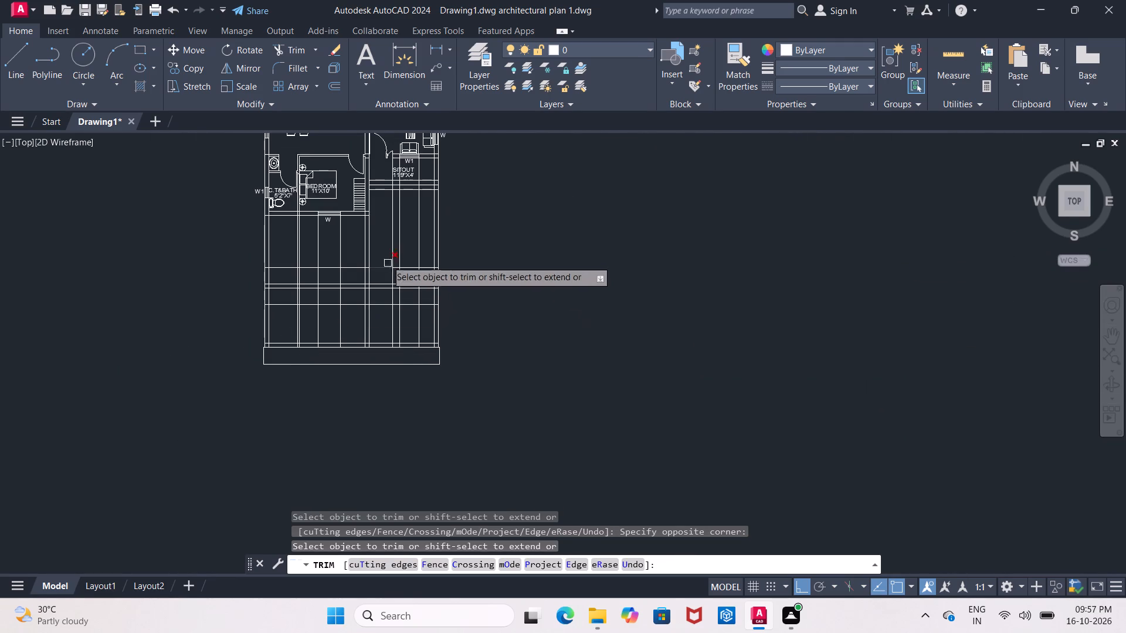
{"action": "scroll", "coordinate": [384, 254], "scroll_direction": "up", "scroll_amount": 1}
{"action": "middle_click_drag", "start_coordinate": [377, 256], "coordinate": [377, 258]}
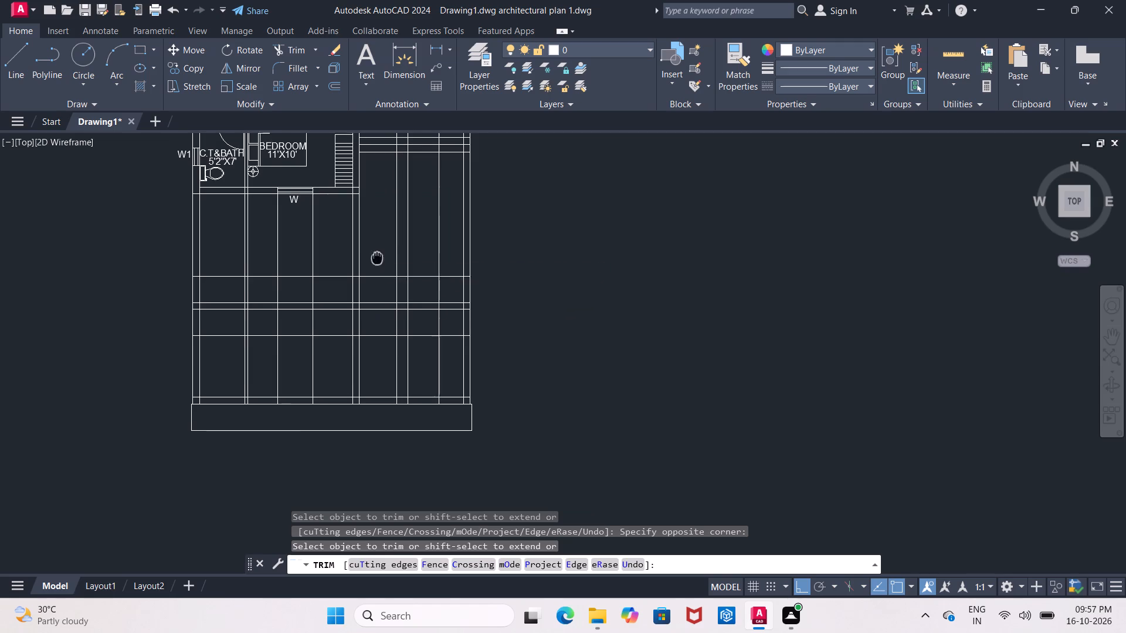
{"action": "middle_click_drag", "start_coordinate": [377, 258], "coordinate": [378, 306]}
{"action": "scroll", "coordinate": [377, 308], "scroll_direction": "up", "scroll_amount": 1}
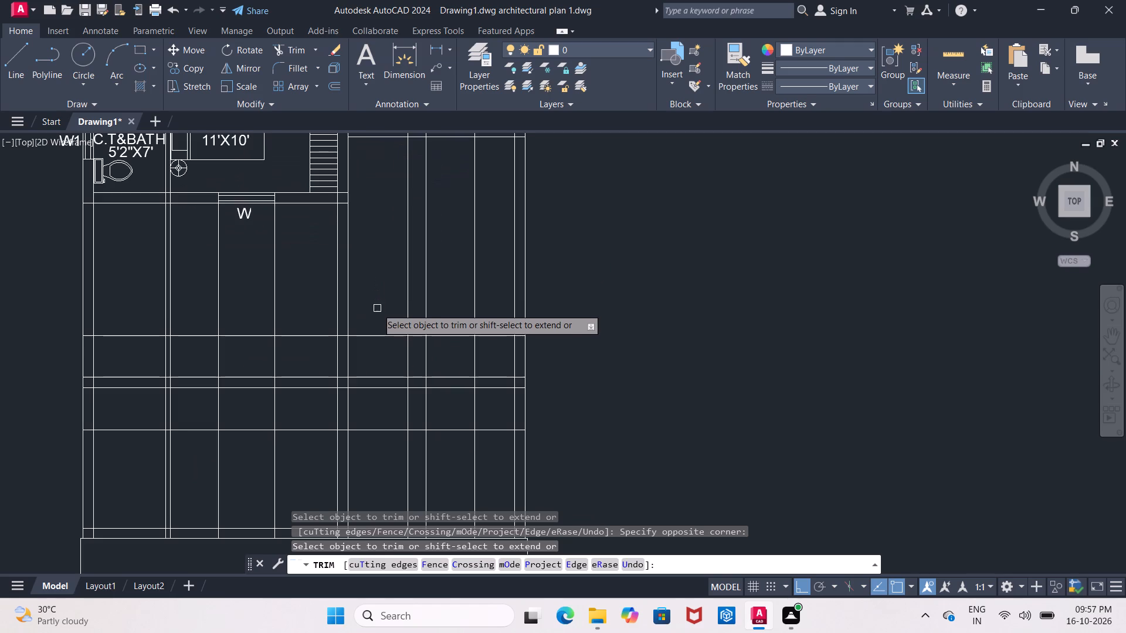
{"action": "middle_click_drag", "start_coordinate": [377, 309], "coordinate": [381, 257]}
{"action": "scroll", "coordinate": [377, 309], "scroll_direction": "down", "scroll_amount": 1}
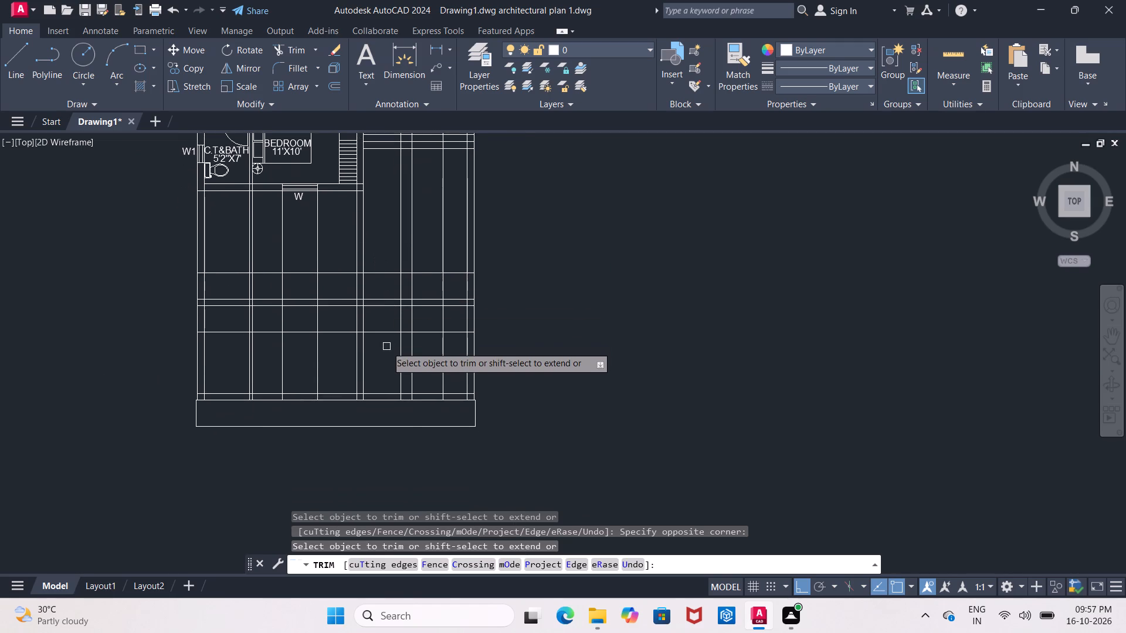
{"action": "scroll", "coordinate": [384, 350], "scroll_direction": "up", "scroll_amount": 2}
{"action": "scroll", "coordinate": [384, 355], "scroll_direction": "down", "scroll_amount": 2}
{"action": "scroll", "coordinate": [384, 355], "scroll_direction": "up", "scroll_amount": 2}
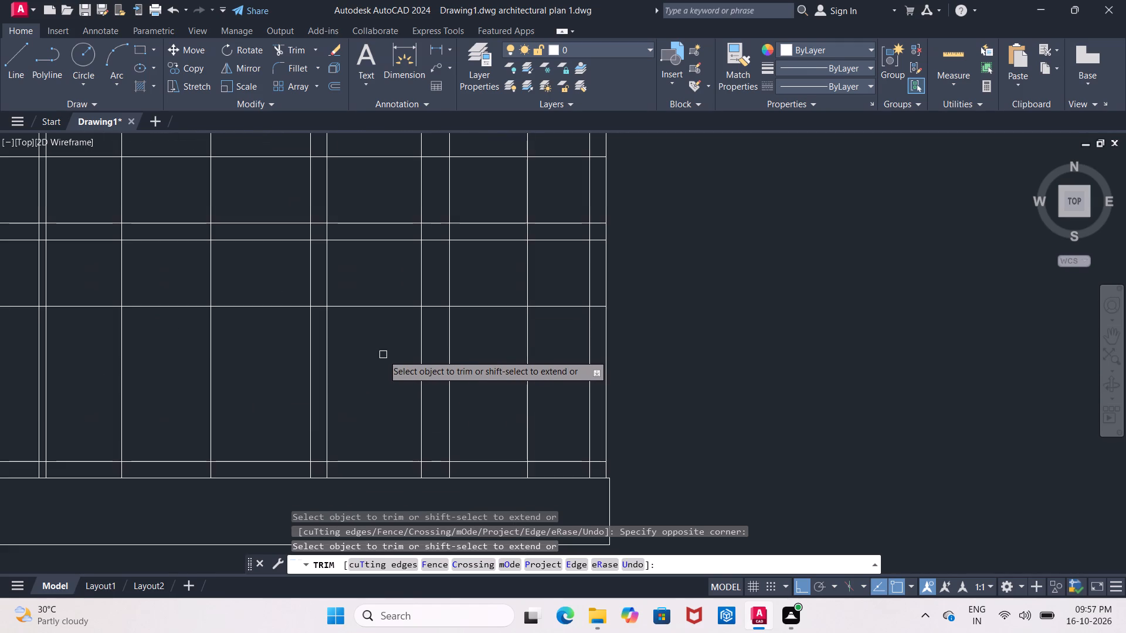
{"action": "scroll", "coordinate": [381, 352], "scroll_direction": "down", "scroll_amount": 1}
{"action": "middle_click_drag", "start_coordinate": [381, 352], "coordinate": [391, 367]}
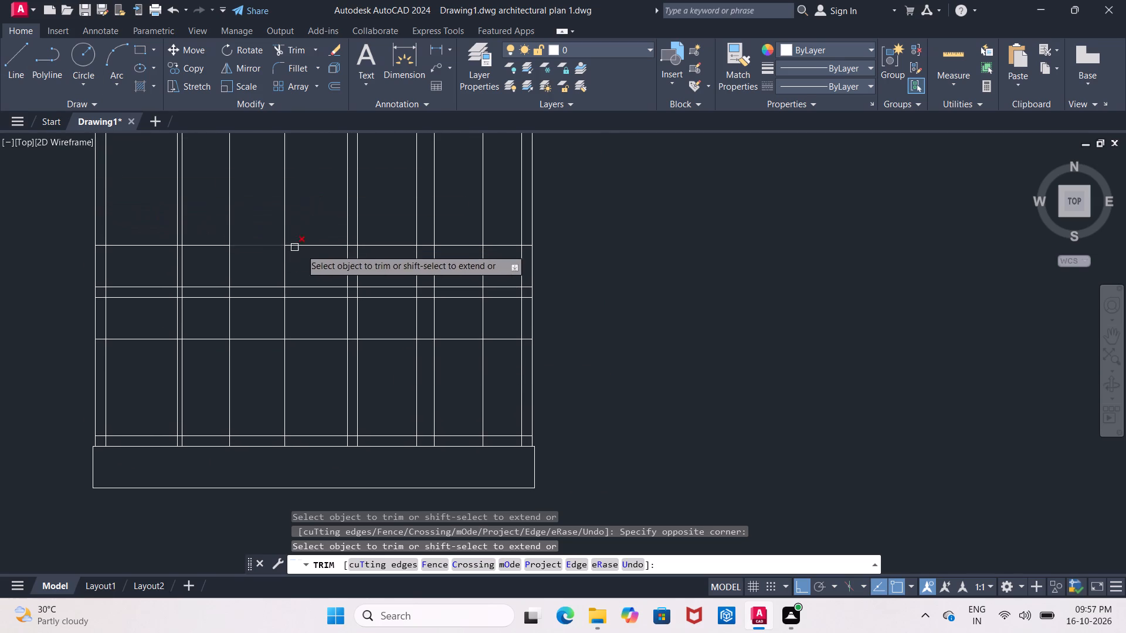
{"action": "scroll", "coordinate": [379, 358], "scroll_direction": "up", "scroll_amount": 1}
{"action": "middle_click_drag", "start_coordinate": [378, 358], "coordinate": [372, 339]}
{"action": "scroll", "coordinate": [372, 339], "scroll_direction": "down", "scroll_amount": 1}
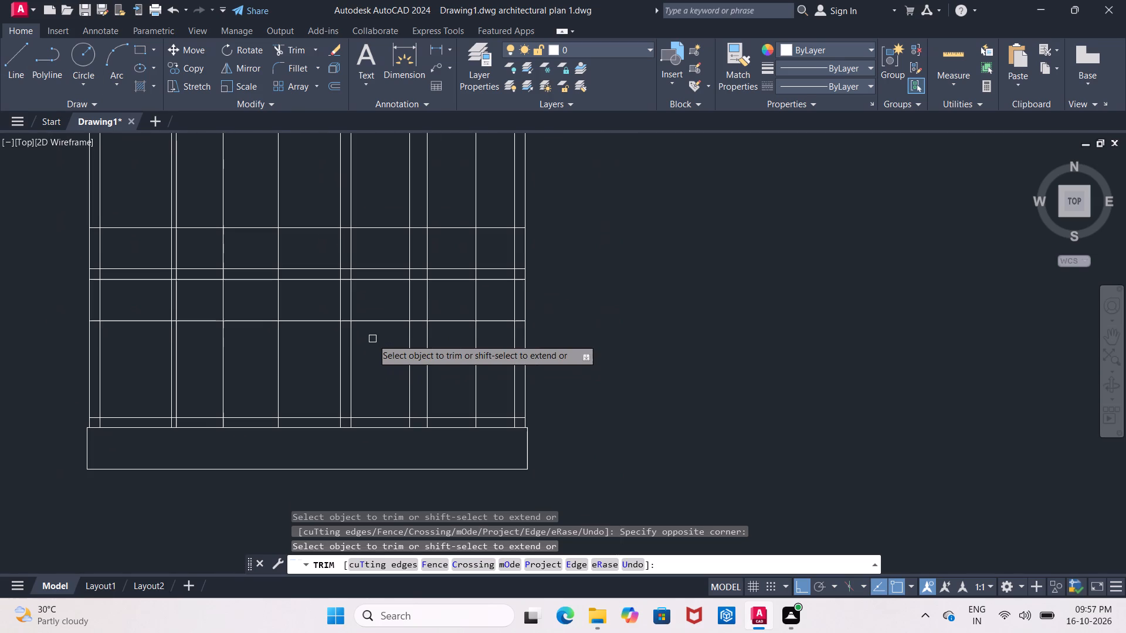
{"action": "scroll", "coordinate": [377, 365], "scroll_direction": "up", "scroll_amount": 2}
{"action": "middle_click_drag", "start_coordinate": [377, 365], "coordinate": [372, 329]}
{"action": "key", "text": "Escape"}
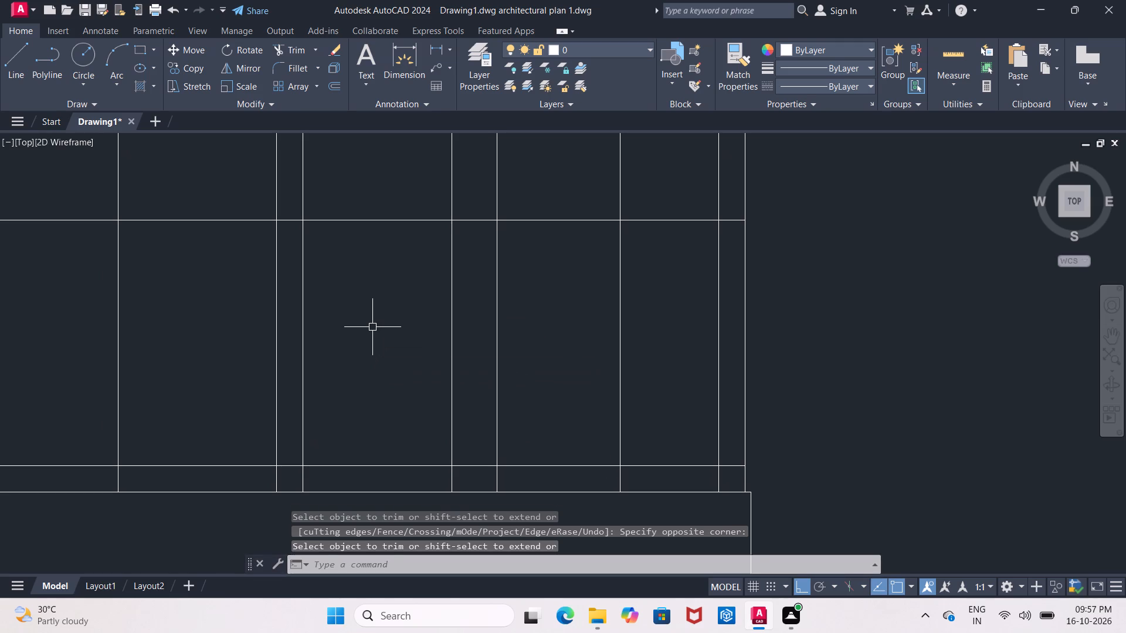
Offset the two vertical rays bounding the bay below the sitout door 2" inward, toward the middle of the bay.
{"action": "key", "text": "o"}
{"action": "key", "text": "Return"}
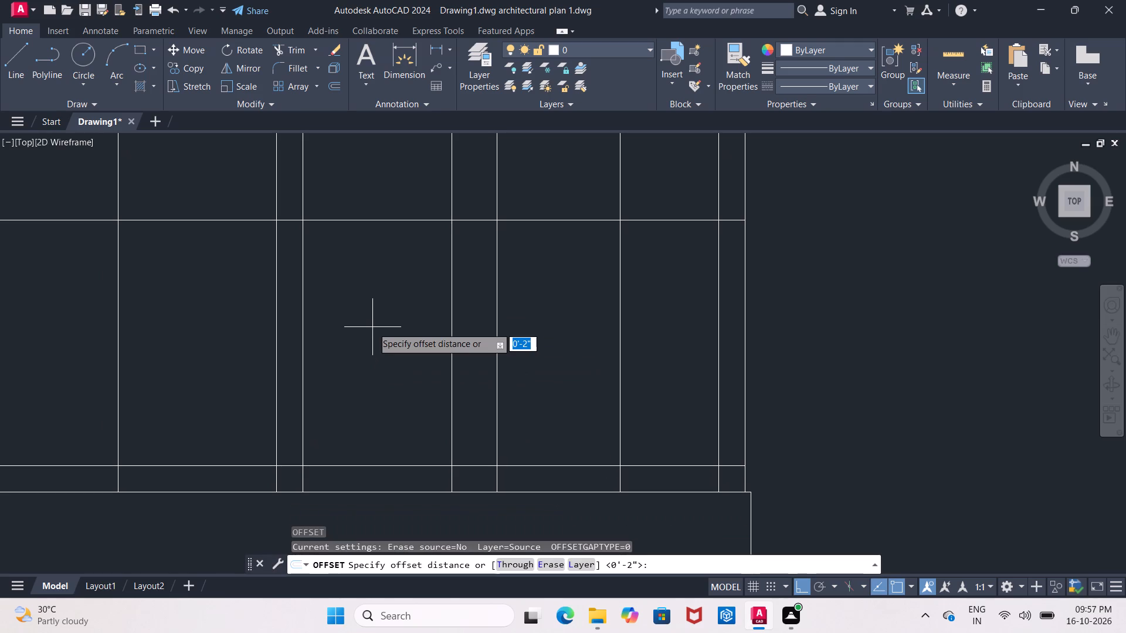
{"action": "type", "text": "2\""}
{"action": "key", "text": "Return"}
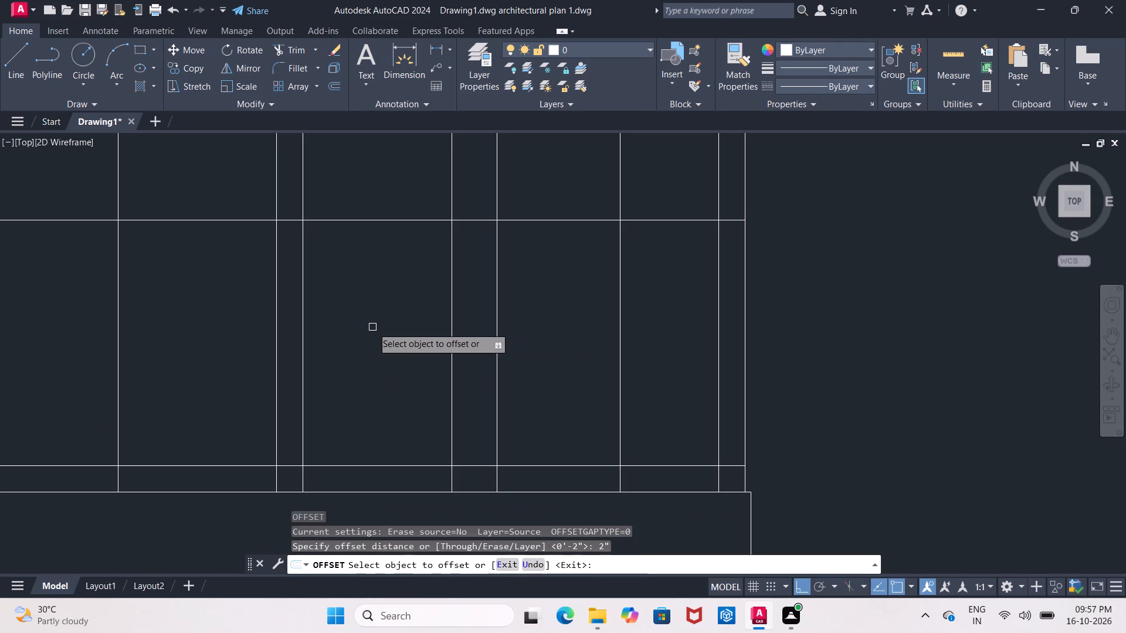
{"action": "scroll", "coordinate": [372, 327], "scroll_direction": "up", "scroll_amount": 3}
{"action": "scroll", "coordinate": [372, 331], "scroll_direction": "down", "scroll_amount": 7}
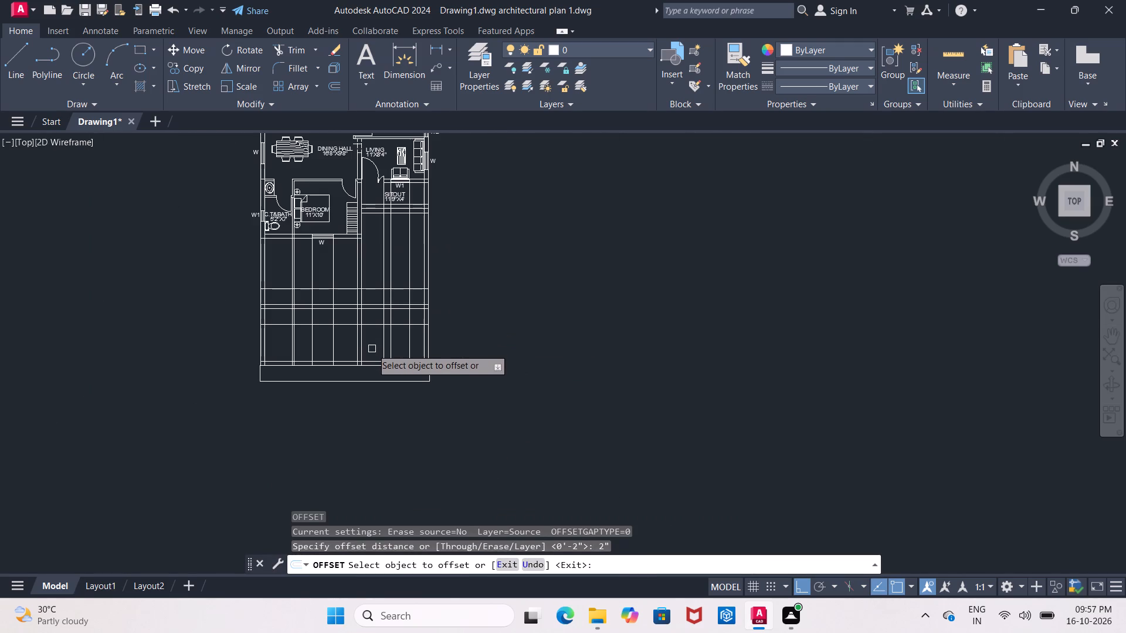
{"action": "scroll", "coordinate": [377, 345], "scroll_direction": "up", "scroll_amount": 4}
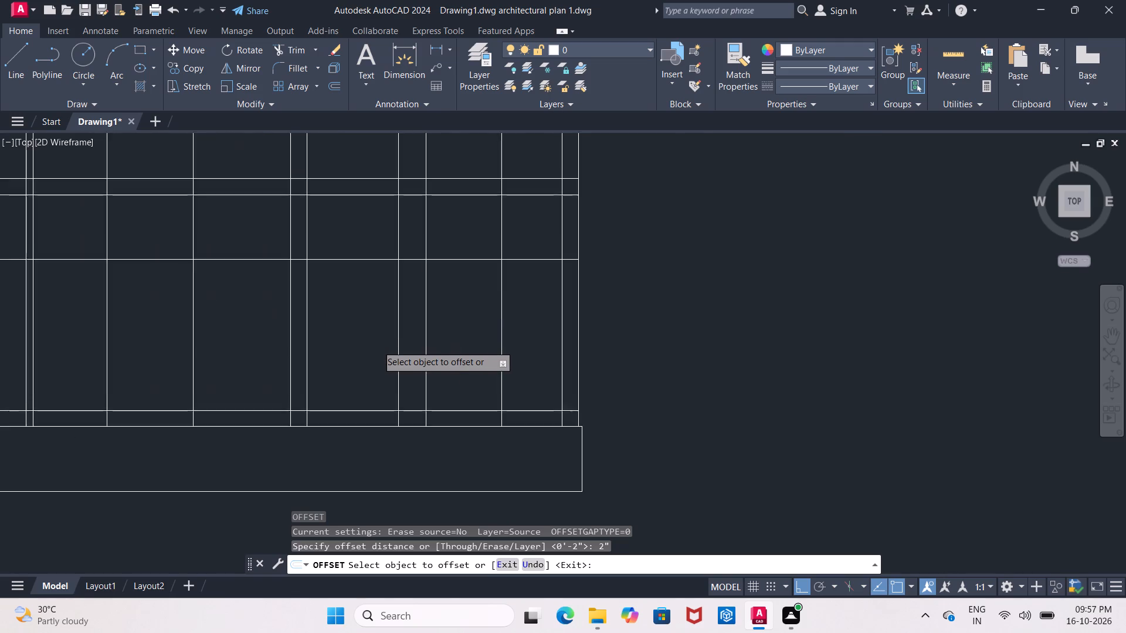
{"action": "scroll", "coordinate": [377, 345], "scroll_direction": "up", "scroll_amount": 1}
{"action": "left_click", "coordinate": [428, 321]}
{"action": "left_click", "coordinate": [333, 328]}
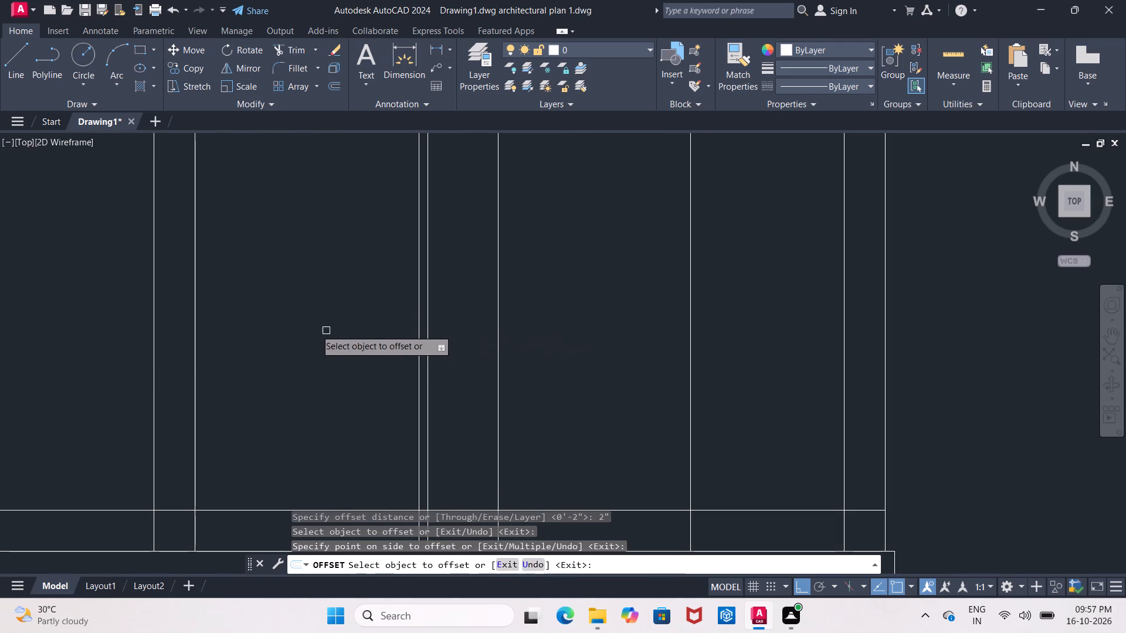
{"action": "left_click_drag", "start_coordinate": [195, 344], "coordinate": [203, 348]}
{"action": "left_click", "coordinate": [296, 356]}
Offset the level line just above the base band 2" up and the level line at the bay's top 2" down.
{"action": "middle_click_drag", "start_coordinate": [306, 374], "coordinate": [317, 320]}
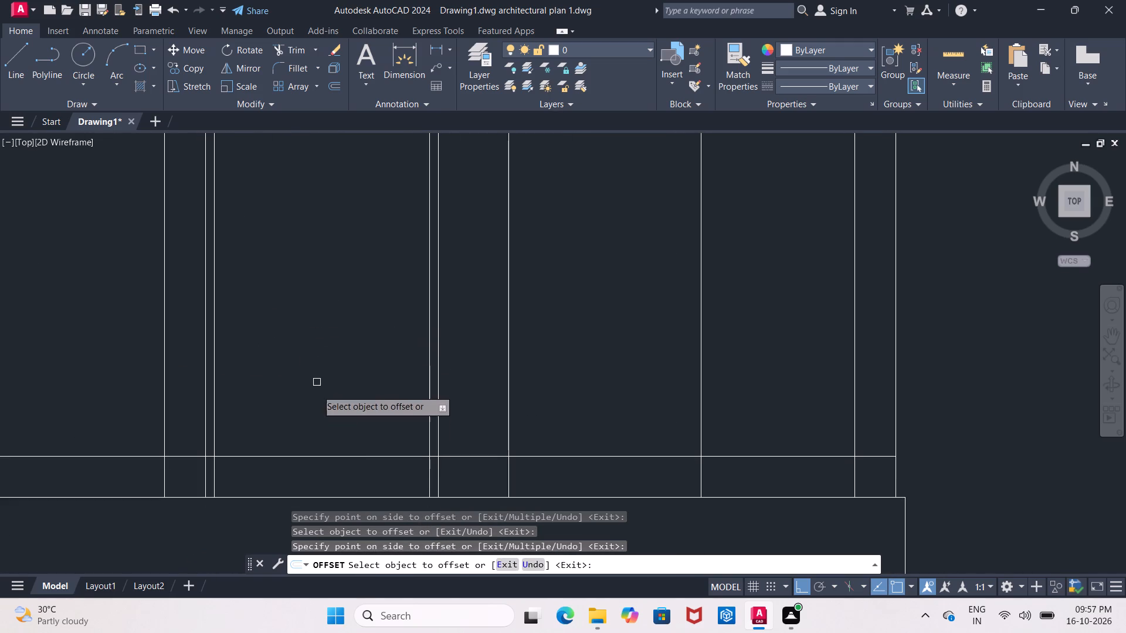
{"action": "left_click", "coordinate": [316, 452]}
{"action": "left_click", "coordinate": [317, 456]}
{"action": "left_click", "coordinate": [318, 374]}
{"action": "left_click_drag", "start_coordinate": [328, 380], "coordinate": [349, 457]}
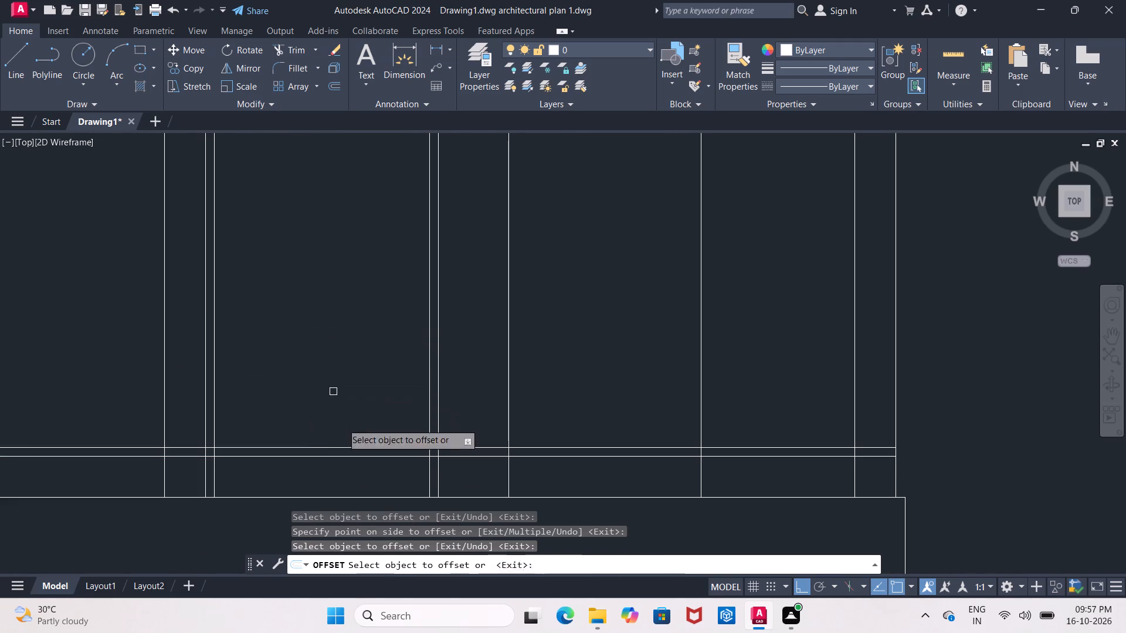
{"action": "left_click_drag", "start_coordinate": [349, 457], "coordinate": [349, 458]}
{"action": "scroll", "coordinate": [322, 345], "scroll_direction": "down", "scroll_amount": 2}
{"action": "middle_click_drag", "start_coordinate": [322, 345], "coordinate": [345, 435]}
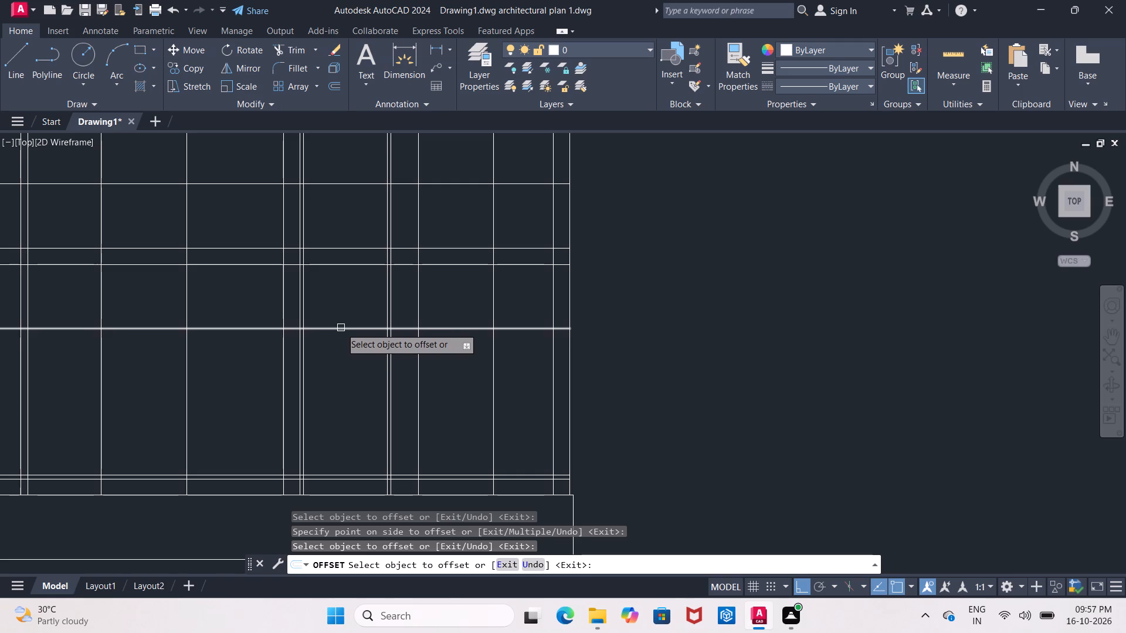
{"action": "left_click", "coordinate": [341, 329]}
{"action": "left_click", "coordinate": [350, 369]}
{"action": "scroll", "coordinate": [322, 363], "scroll_direction": "up", "scroll_amount": 2}
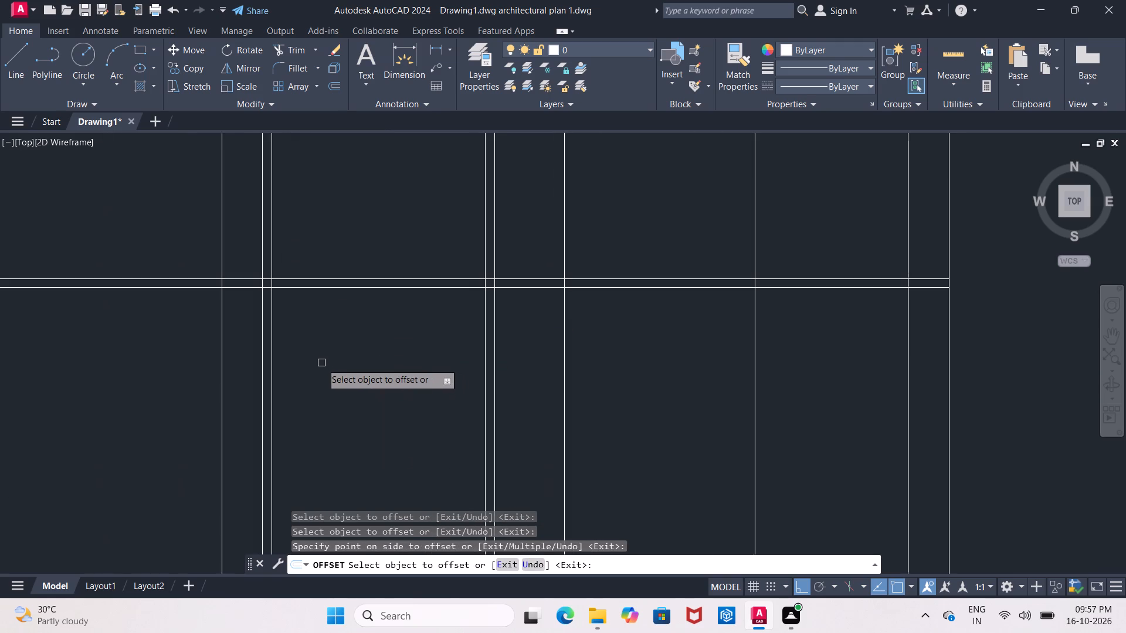
{"action": "middle_click_drag", "start_coordinate": [321, 363], "coordinate": [329, 336]}
{"action": "key", "text": "Escape"}
Trim the overlapping 2" offset line ends at both upper corners of the bay's inner frame.
{"action": "type", "text": "TR"}
{"action": "key", "text": "Return"}
{"action": "key", "text": "Return"}
{"action": "scroll", "coordinate": [284, 286], "scroll_direction": "up", "scroll_amount": 1}
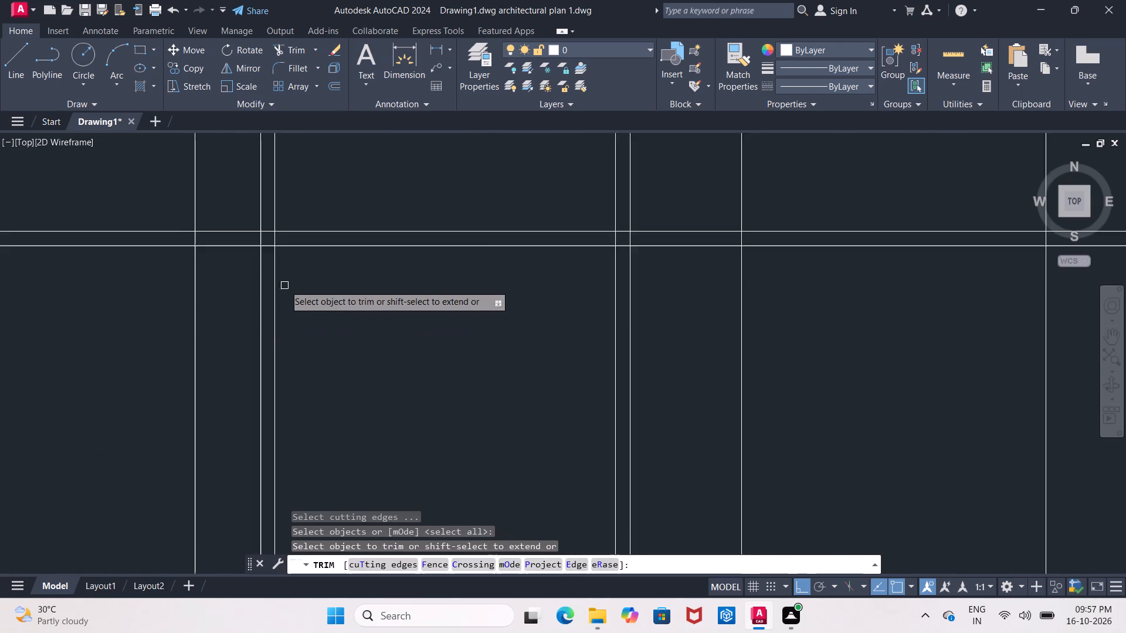
{"action": "scroll", "coordinate": [284, 284], "scroll_direction": "up", "scroll_amount": 1}
{"action": "left_click", "coordinate": [255, 222]}
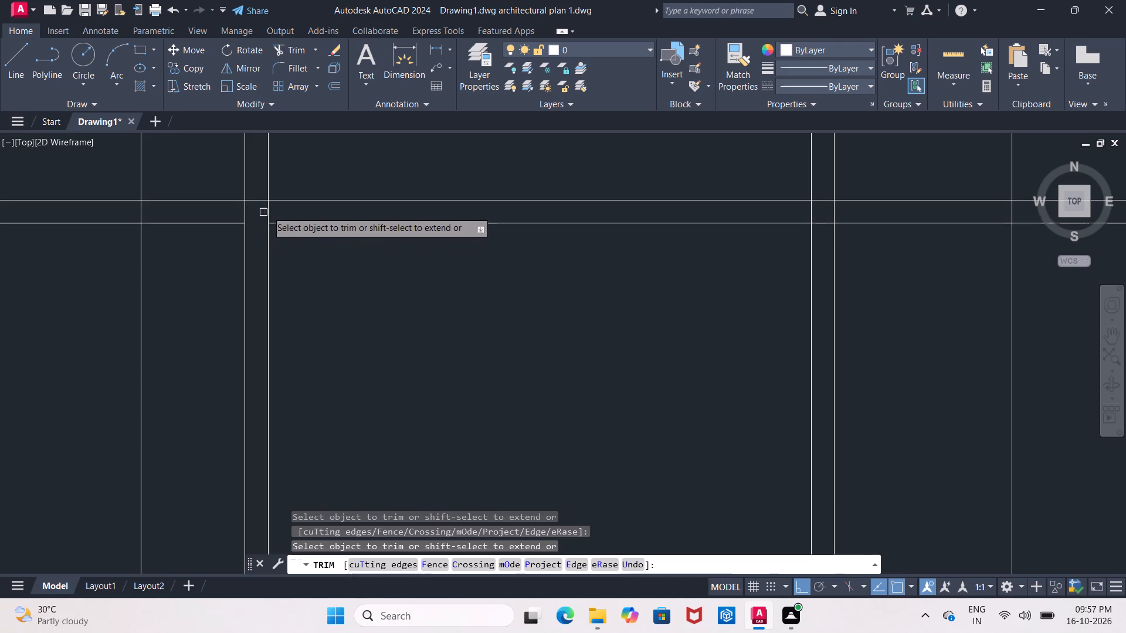
{"action": "left_click", "coordinate": [267, 210]}
{"action": "middle_click_drag", "start_coordinate": [434, 212], "coordinate": [325, 225]}
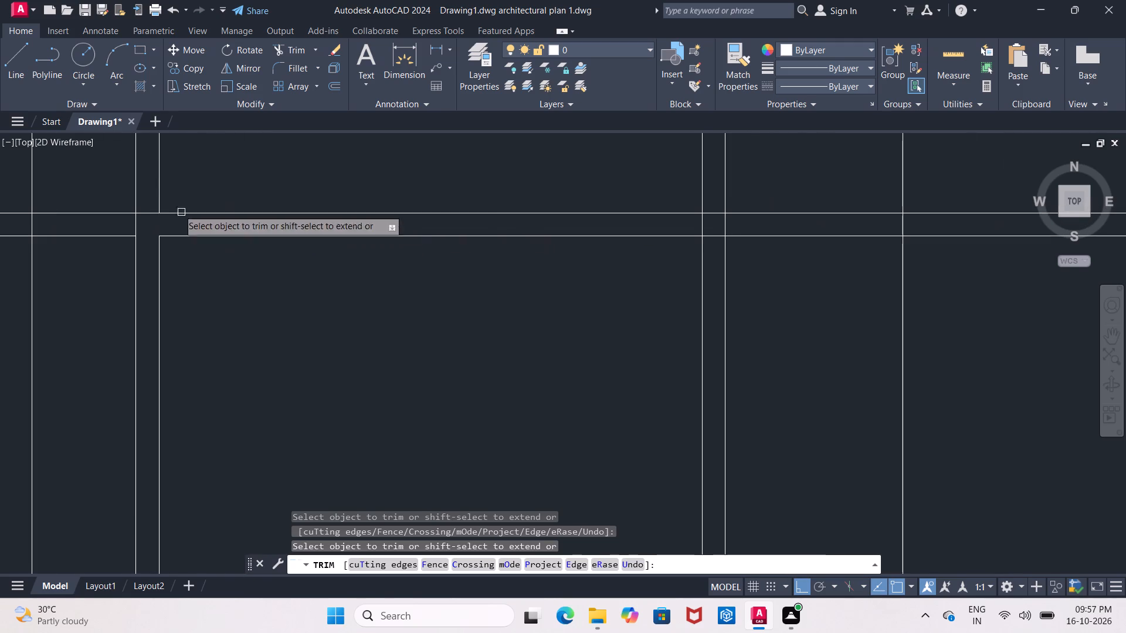
{"action": "left_click", "coordinate": [698, 229]}
{"action": "left_click", "coordinate": [718, 234]}
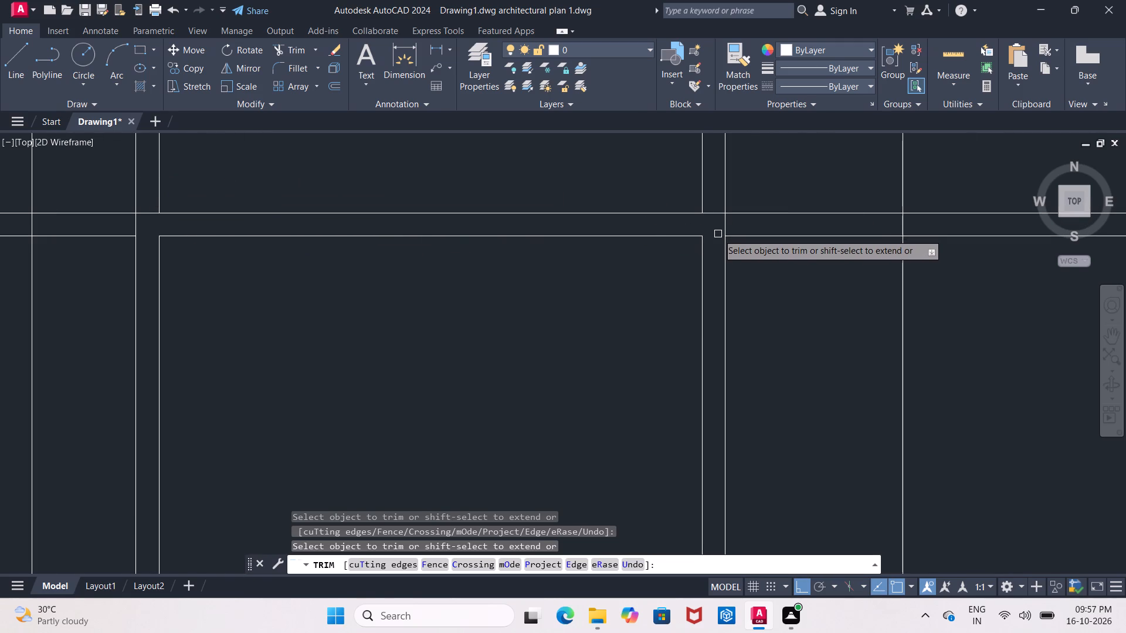
Trim the overlapping 2" offset line ends at both lower corners of the bay's inner frame.
{"action": "scroll", "coordinate": [713, 218], "scroll_direction": "down", "scroll_amount": 3}
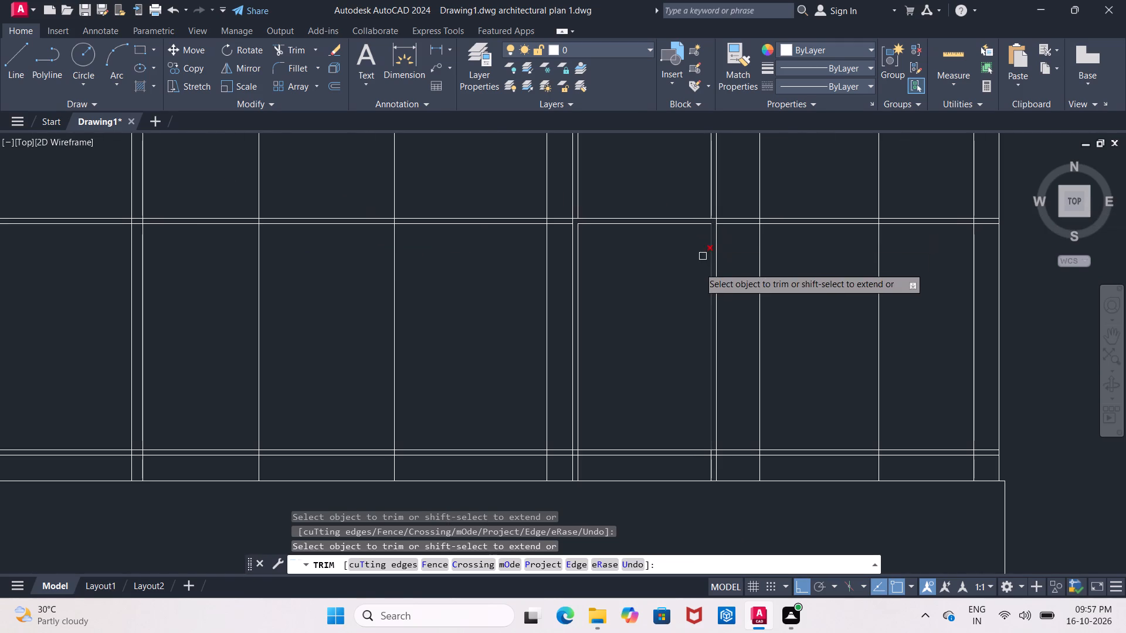
{"action": "middle_click_drag", "start_coordinate": [691, 273], "coordinate": [572, 234]}
{"action": "scroll", "coordinate": [606, 406], "scroll_direction": "down", "scroll_amount": 1}
{"action": "scroll", "coordinate": [514, 346], "scroll_direction": "up", "scroll_amount": 5}
{"action": "left_click", "coordinate": [342, 344]}
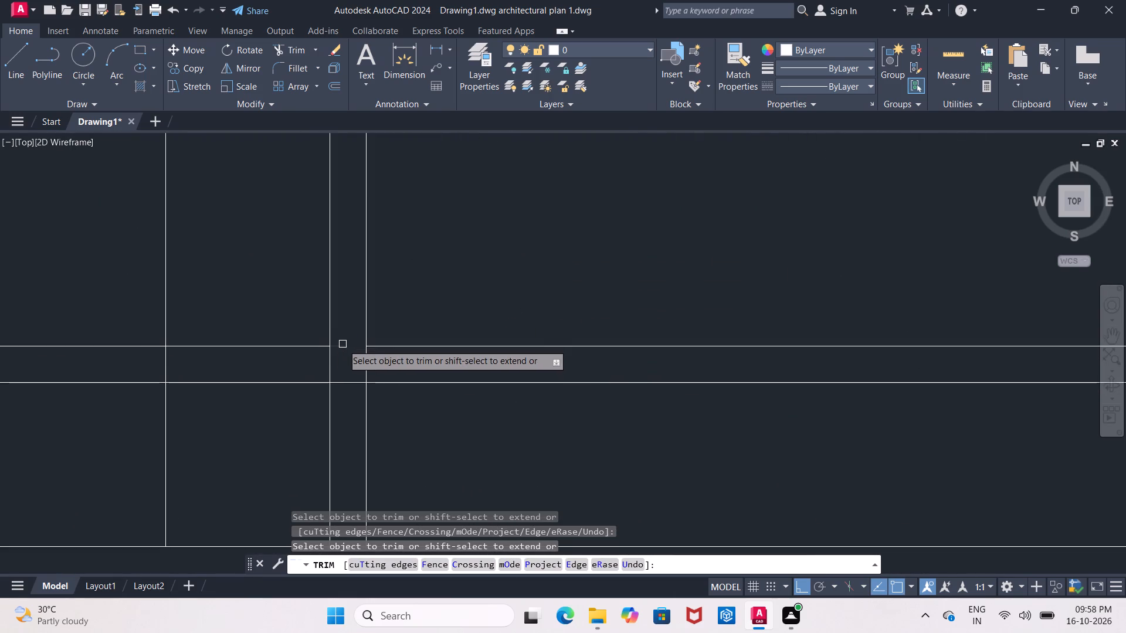
{"action": "left_click", "coordinate": [364, 365]}
{"action": "scroll", "coordinate": [372, 362], "scroll_direction": "down", "scroll_amount": 4}
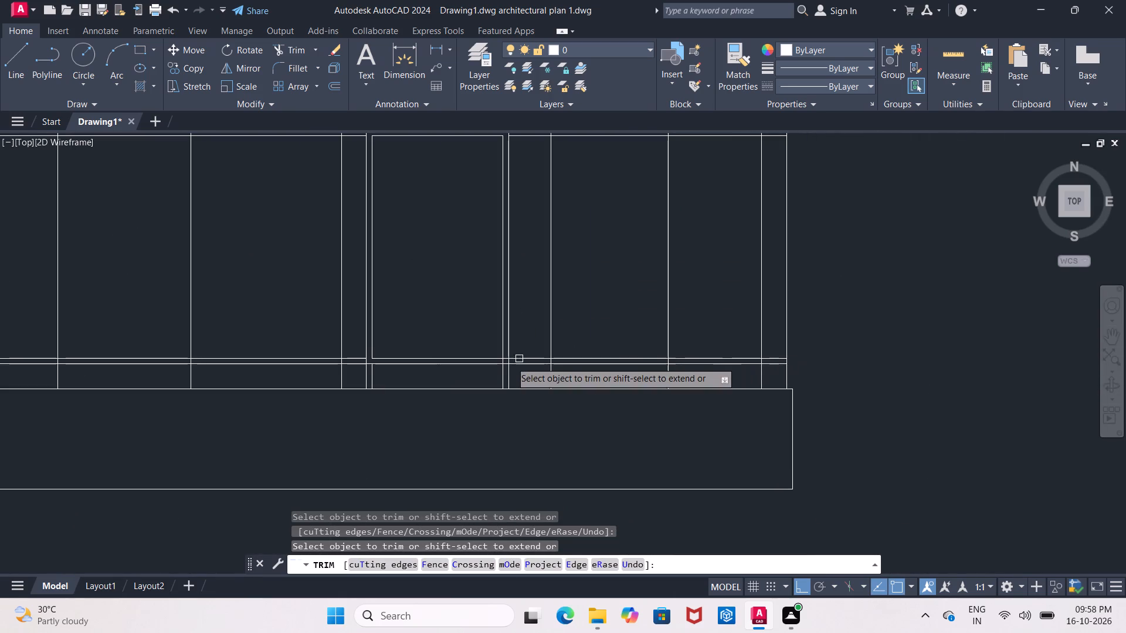
{"action": "scroll", "coordinate": [508, 362], "scroll_direction": "up", "scroll_amount": 4}
{"action": "left_click", "coordinate": [473, 342]}
{"action": "left_click", "coordinate": [461, 367]}
Trim the lower 2" offset line above the base band between the vertical rays west of the bay frame.
{"action": "scroll", "coordinate": [461, 367], "scroll_direction": "down", "scroll_amount": 3}
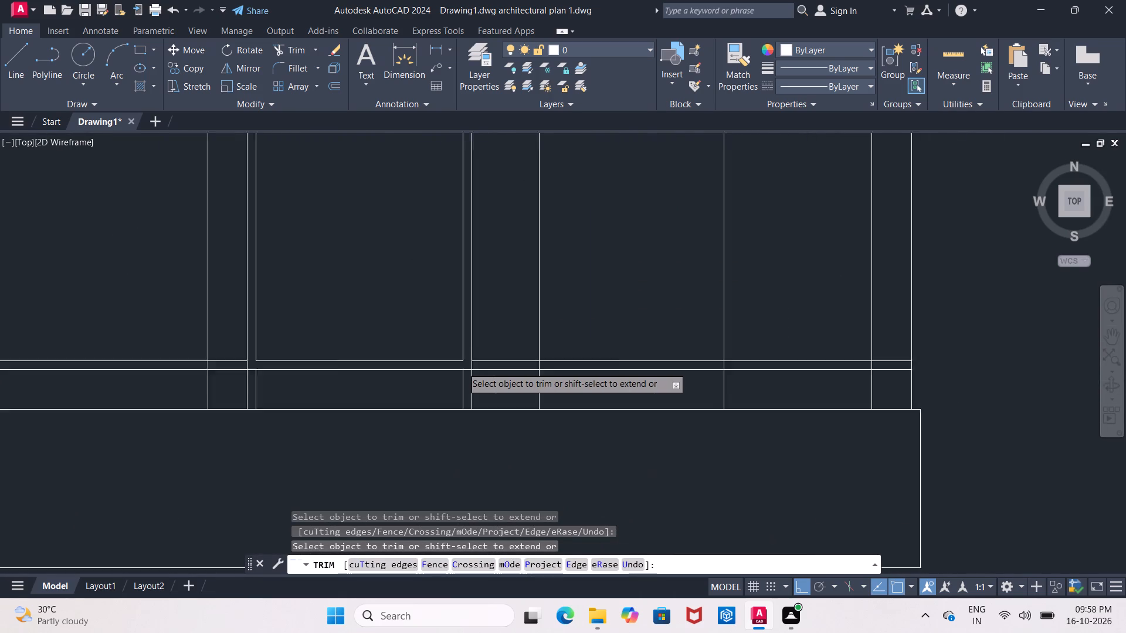
{"action": "scroll", "coordinate": [467, 368], "scroll_direction": "down", "scroll_amount": 1}
{"action": "middle_click_drag", "start_coordinate": [375, 382], "coordinate": [435, 374]}
{"action": "scroll", "coordinate": [434, 377], "scroll_direction": "up", "scroll_amount": 1}
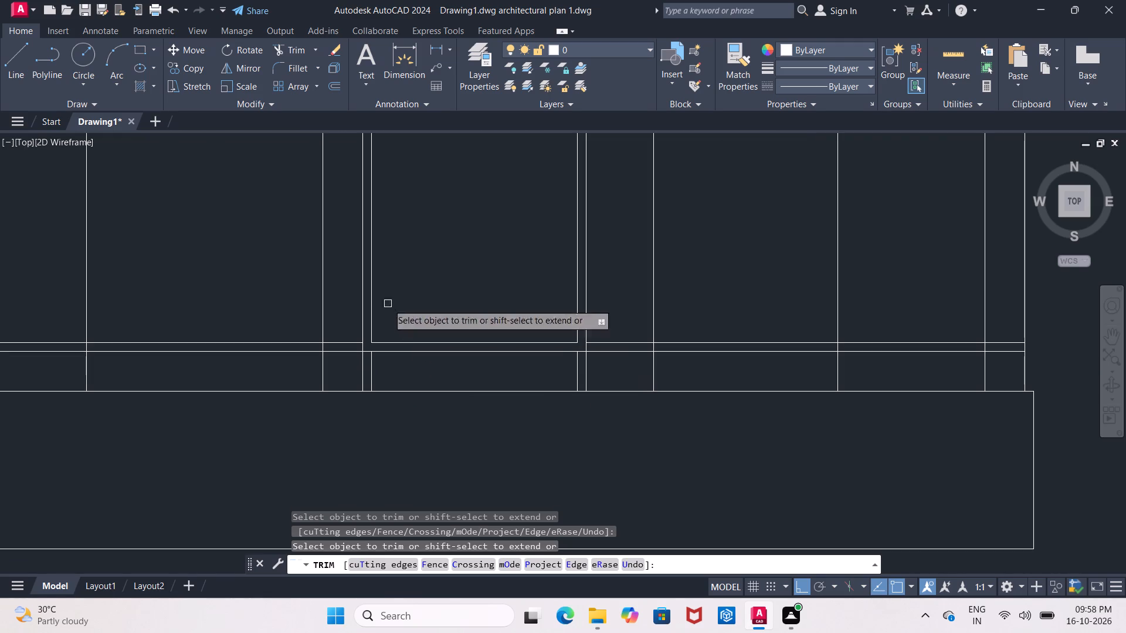
{"action": "left_click", "coordinate": [354, 343]}
{"action": "left_click", "coordinate": [292, 344]}
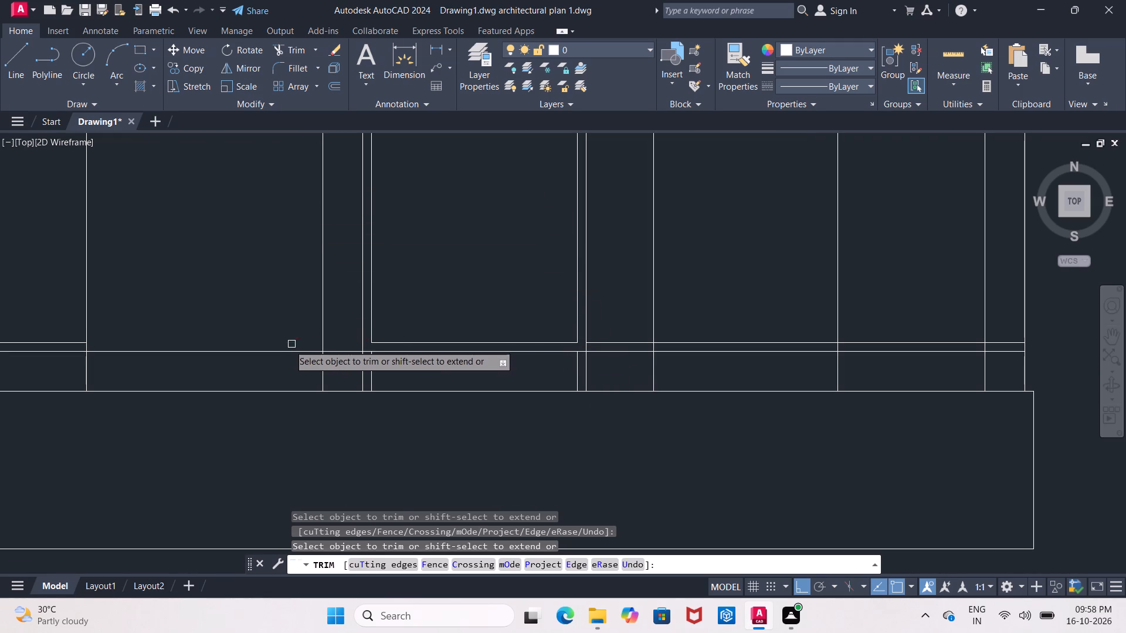
{"action": "middle_click_drag", "start_coordinate": [219, 348], "coordinate": [633, 335]}
{"action": "left_click", "coordinate": [425, 332]}
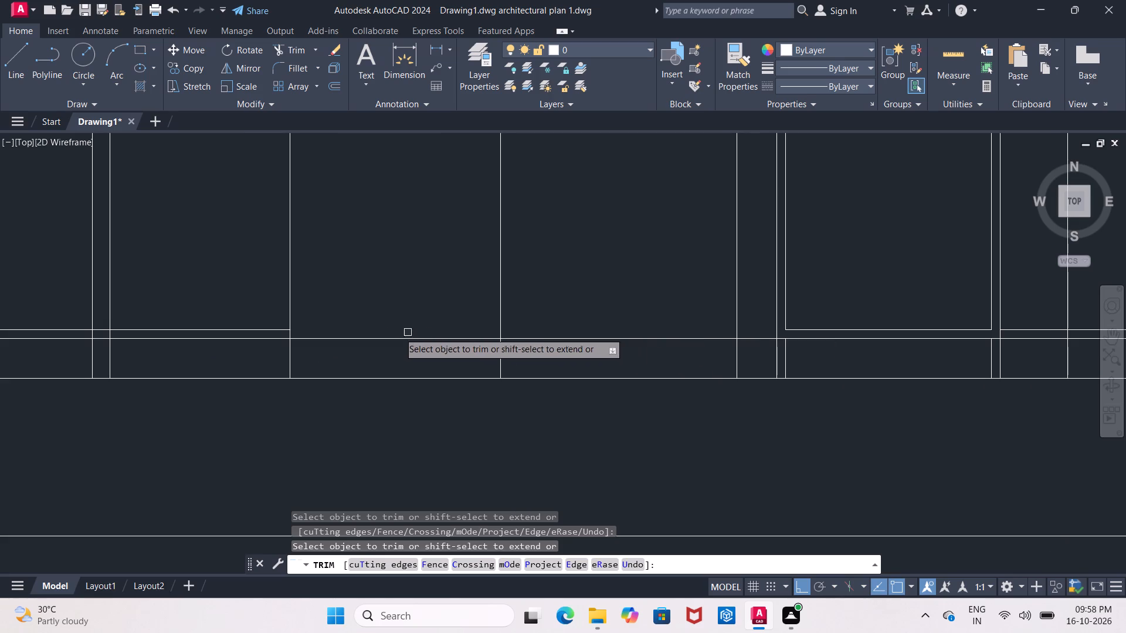
{"action": "middle_click_drag", "start_coordinate": [384, 332], "coordinate": [655, 326]}
{"action": "left_click", "coordinate": [456, 325]}
{"action": "left_click", "coordinate": [352, 323]}
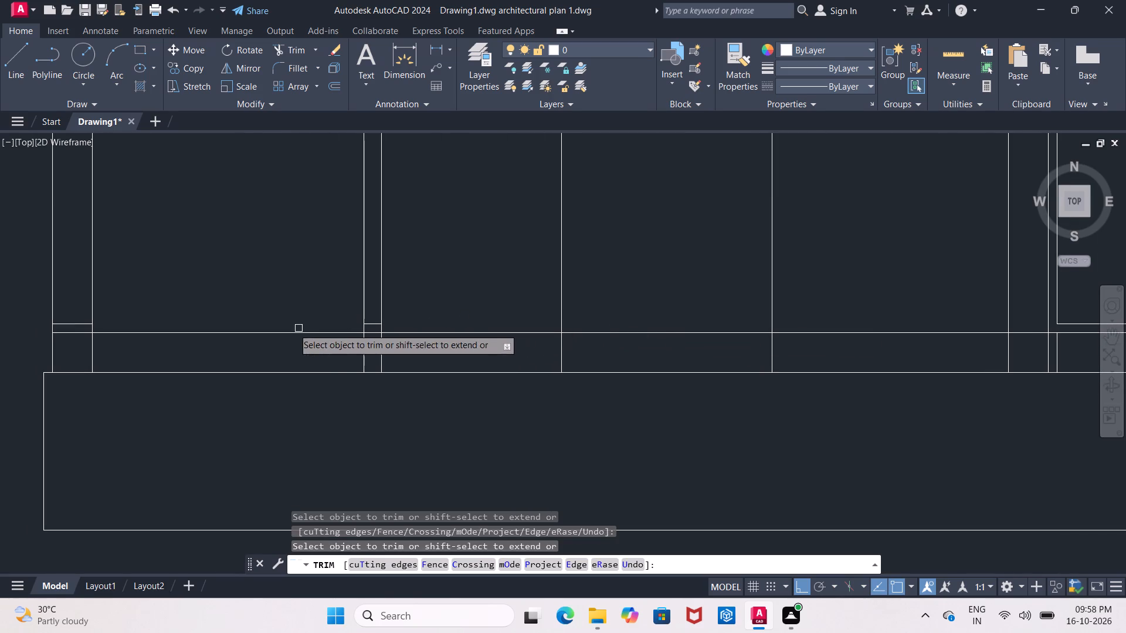
{"action": "left_click", "coordinate": [87, 325]}
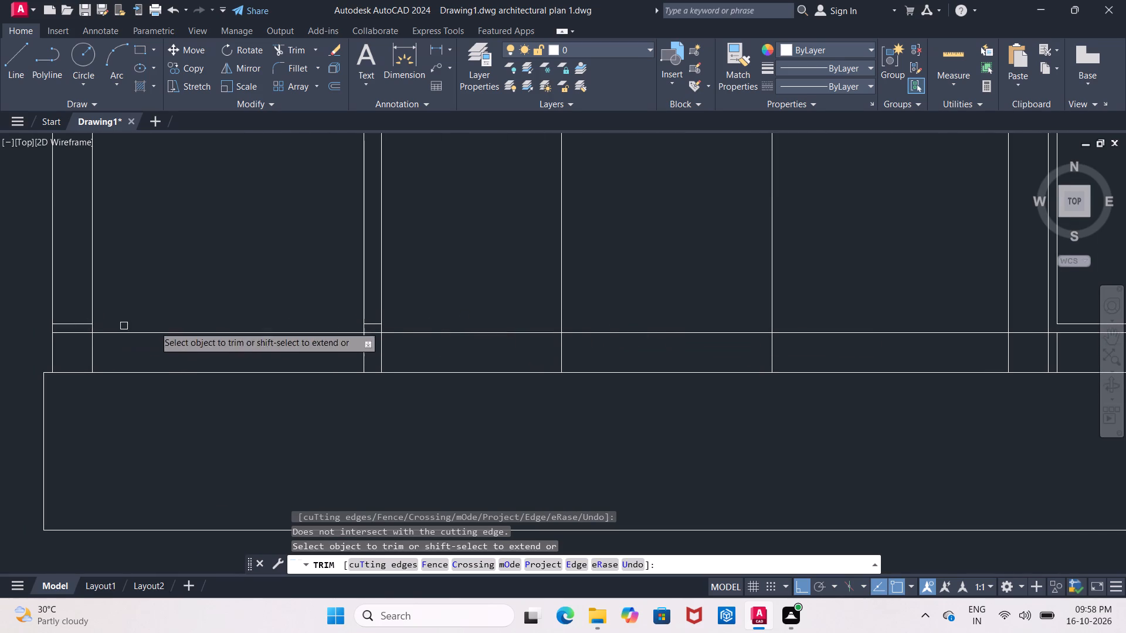
Trim the lower 2" offset line east of the bay frame and erase its leftover piece there.
{"action": "scroll", "coordinate": [236, 323], "scroll_direction": "down", "scroll_amount": 3}
{"action": "scroll", "coordinate": [493, 328], "scroll_direction": "up", "scroll_amount": 2}
{"action": "scroll", "coordinate": [566, 322], "scroll_direction": "up", "scroll_amount": 2}
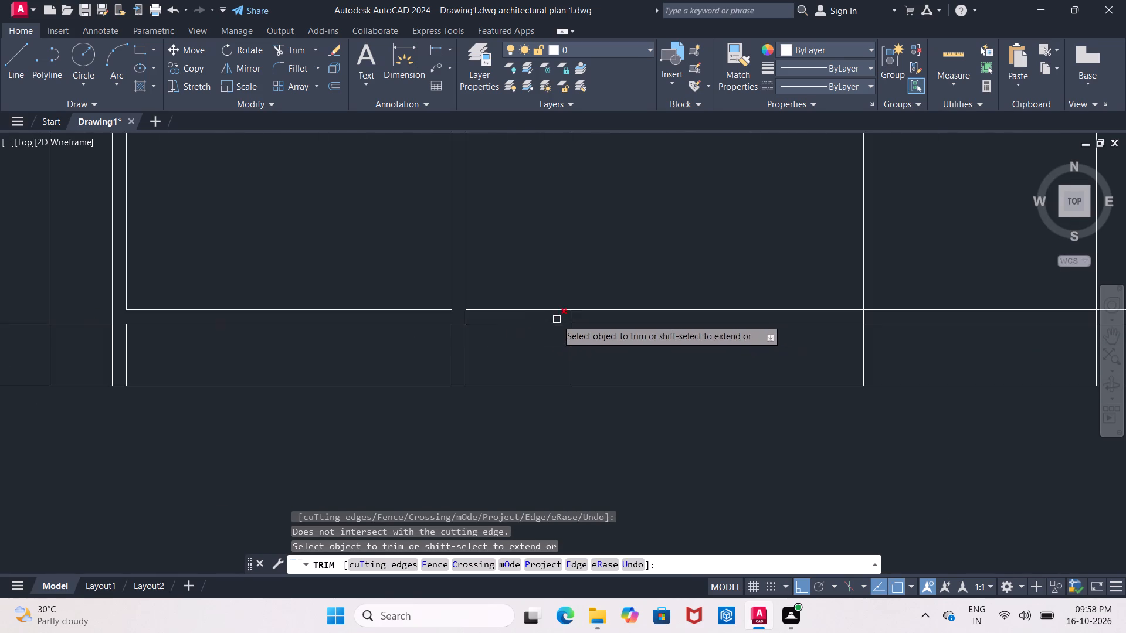
{"action": "left_click", "coordinate": [537, 312]}
{"action": "left_click", "coordinate": [645, 312]}
{"action": "middle_click_drag", "start_coordinate": [679, 315], "coordinate": [334, 331]}
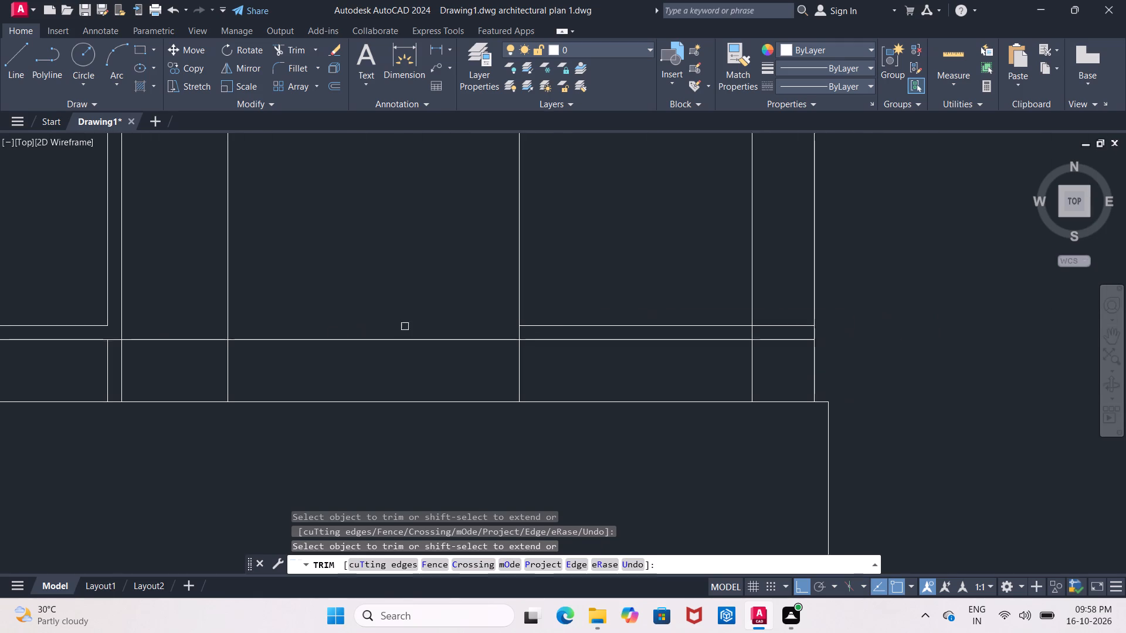
{"action": "left_click", "coordinate": [639, 322]}
{"action": "left_click", "coordinate": [639, 329]}
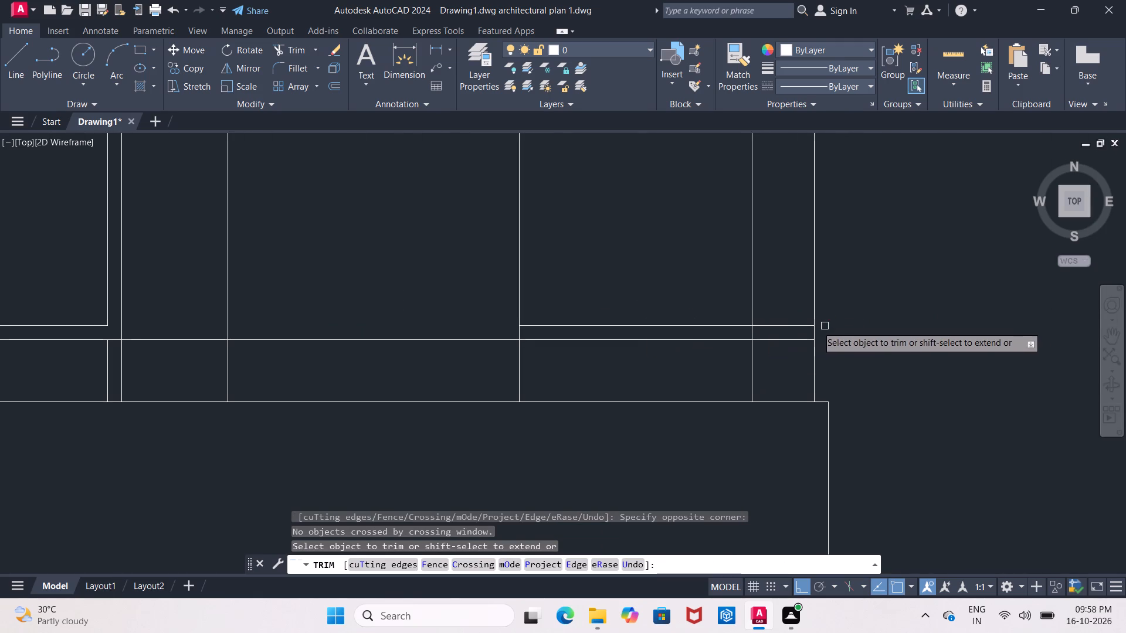
{"action": "left_click", "coordinate": [792, 324]}
{"action": "left_click", "coordinate": [715, 326]}
{"action": "key", "text": "Escape"}
{"action": "left_click", "coordinate": [715, 326]}
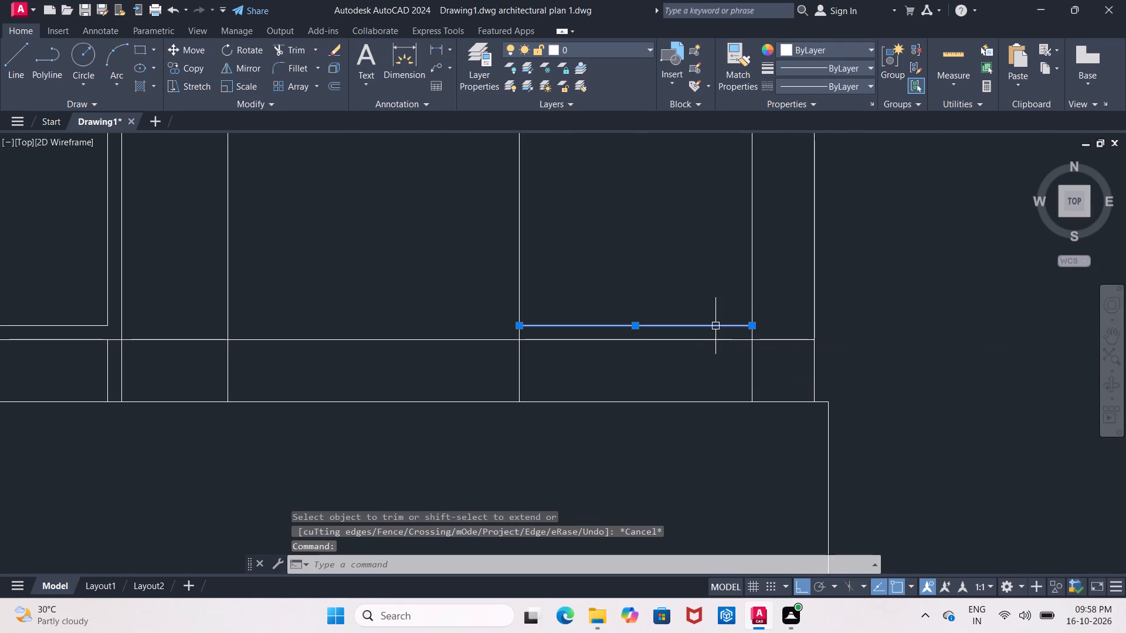
{"action": "key", "text": "Delete"}
Erase the two short leftover pieces of the lower 2" offset line between the paired rays near the west end.
{"action": "scroll", "coordinate": [715, 326], "scroll_direction": "down", "scroll_amount": 4}
{"action": "scroll", "coordinate": [445, 335], "scroll_direction": "up", "scroll_amount": 2}
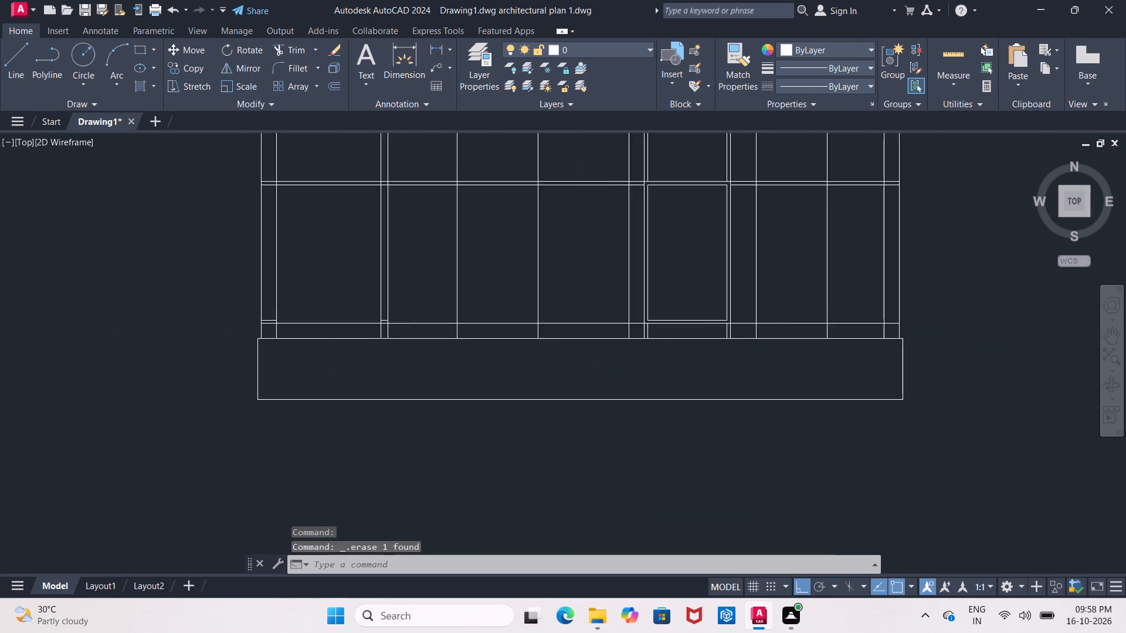
{"action": "scroll", "coordinate": [358, 319], "scroll_direction": "up", "scroll_amount": 3}
{"action": "left_click", "coordinate": [391, 295]}
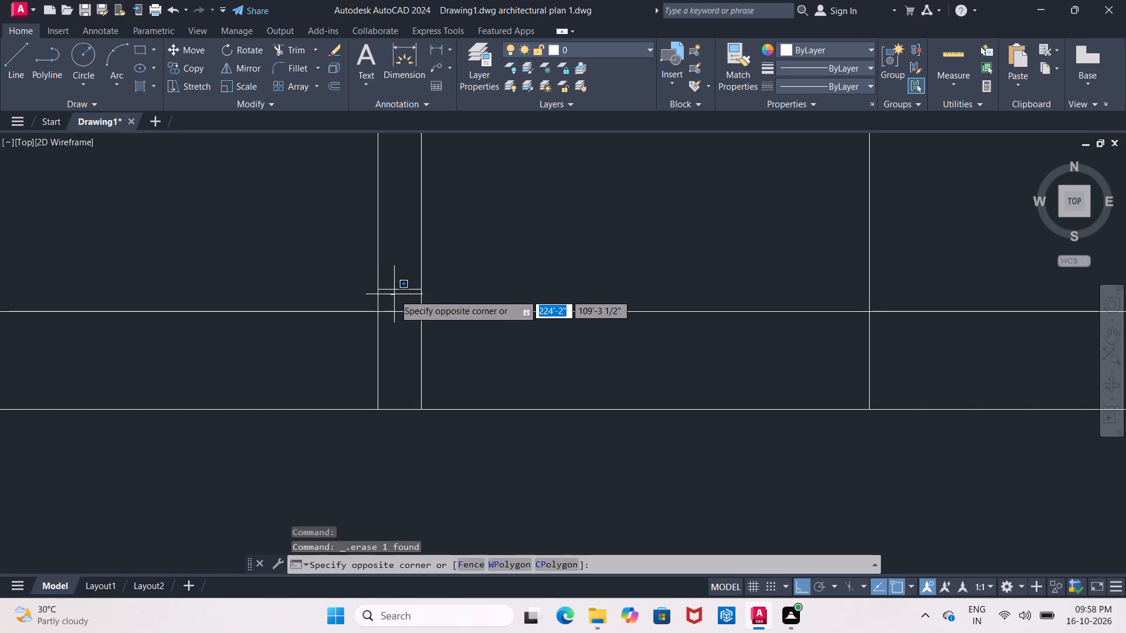
{"action": "double_click", "coordinate": [395, 291]}
{"action": "left_click", "coordinate": [397, 290]}
{"action": "middle_click_drag", "start_coordinate": [292, 305], "coordinate": [928, 268]}
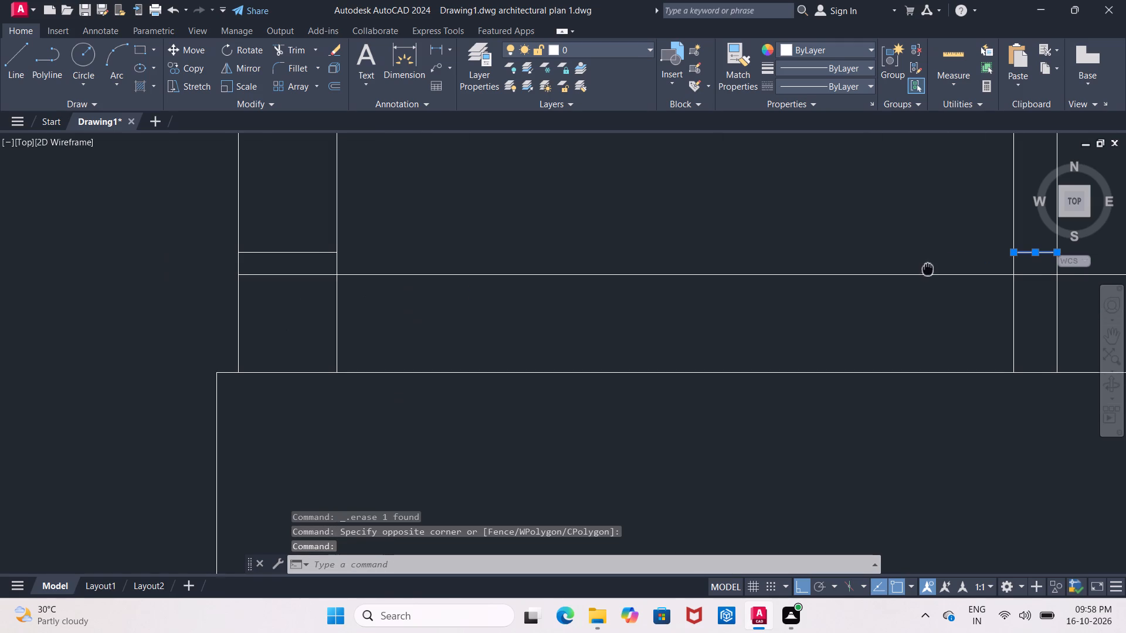
{"action": "middle_click_drag", "start_coordinate": [928, 268], "coordinate": [928, 267]}
{"action": "left_click", "coordinate": [300, 254]}
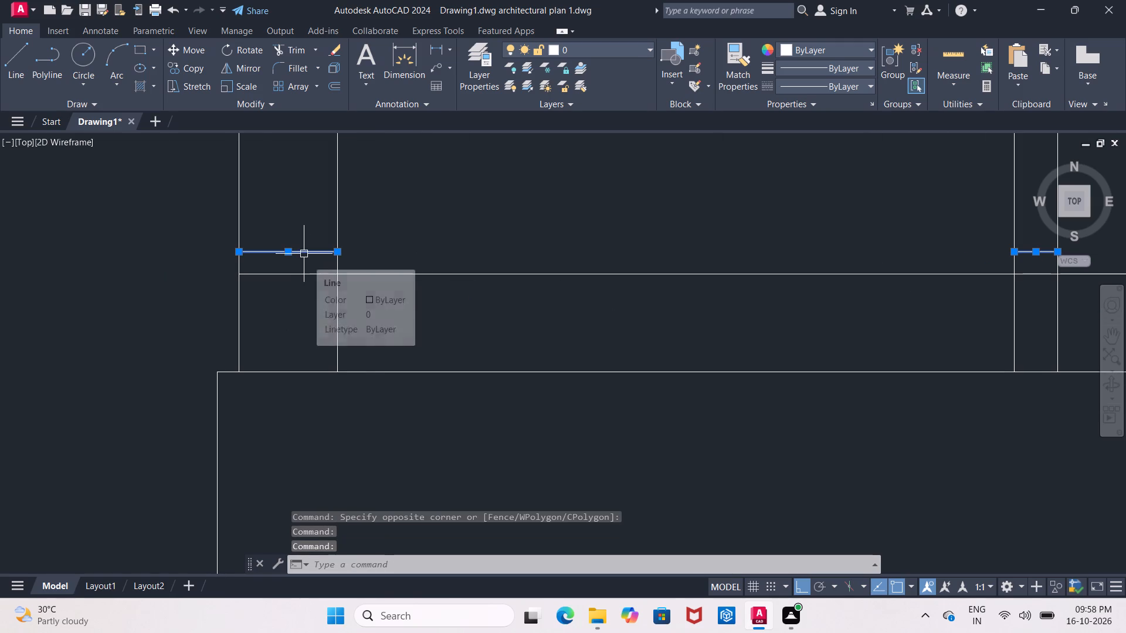
{"action": "key", "text": "Delete"}
Trim the upper 2" offset line on both sides of the bedroom window bay, keeping the segment within that bay.
{"action": "scroll", "coordinate": [328, 258], "scroll_direction": "down", "scroll_amount": 5}
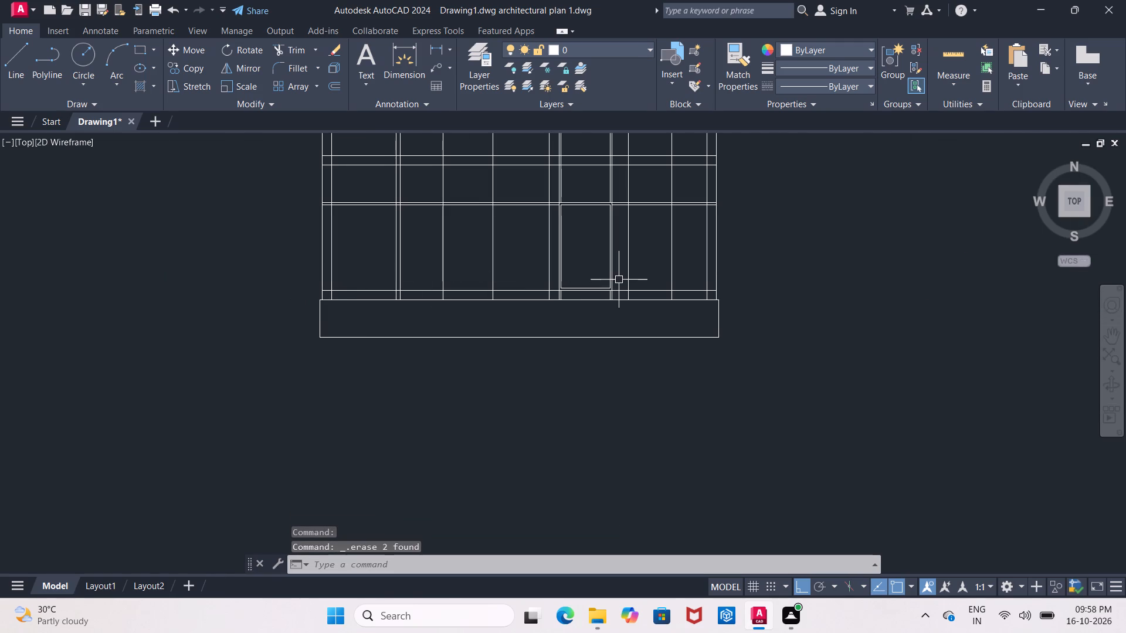
{"action": "middle_click_drag", "start_coordinate": [619, 280], "coordinate": [494, 320]}
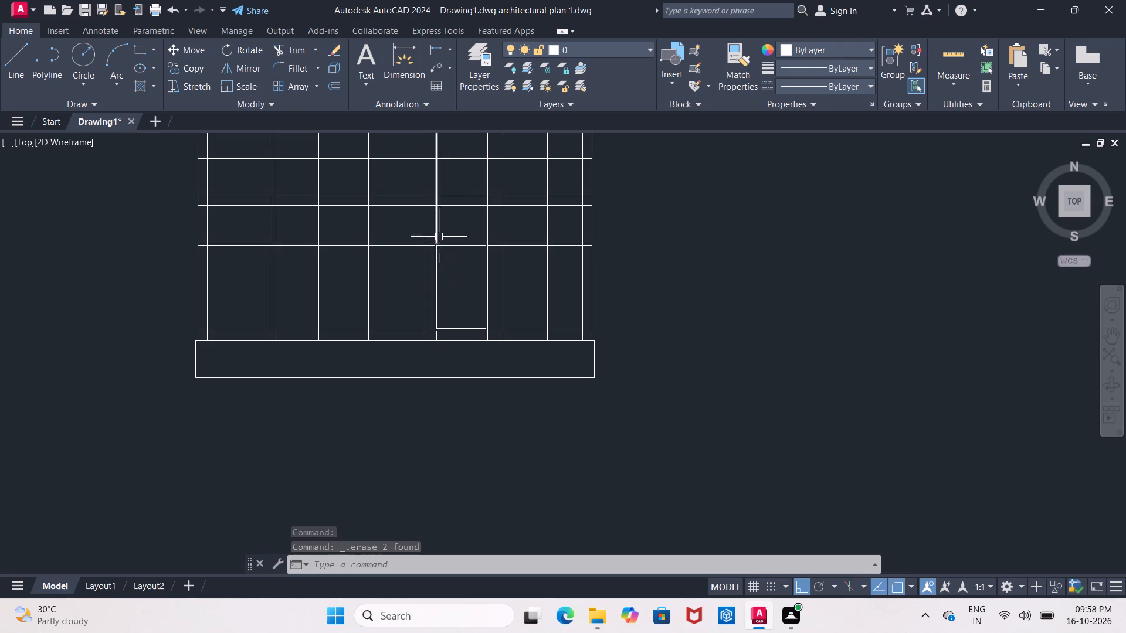
{"action": "scroll", "coordinate": [445, 241], "scroll_direction": "down", "scroll_amount": 1}
{"action": "middle_click_drag", "start_coordinate": [450, 277], "coordinate": [456, 413]}
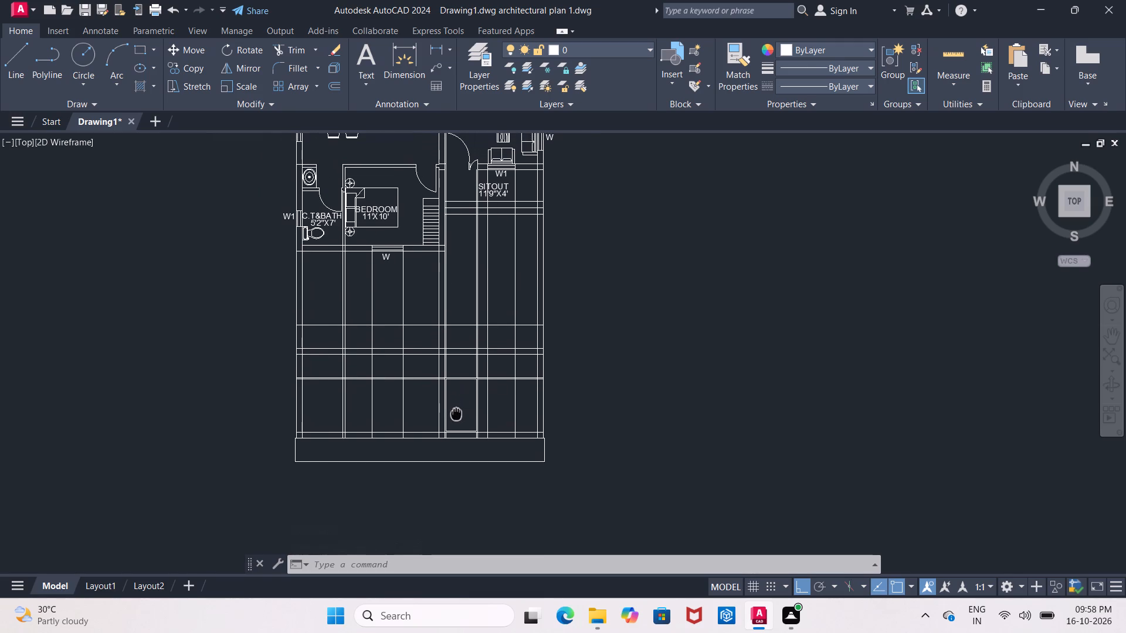
{"action": "middle_click_drag", "start_coordinate": [456, 413], "coordinate": [455, 368]}
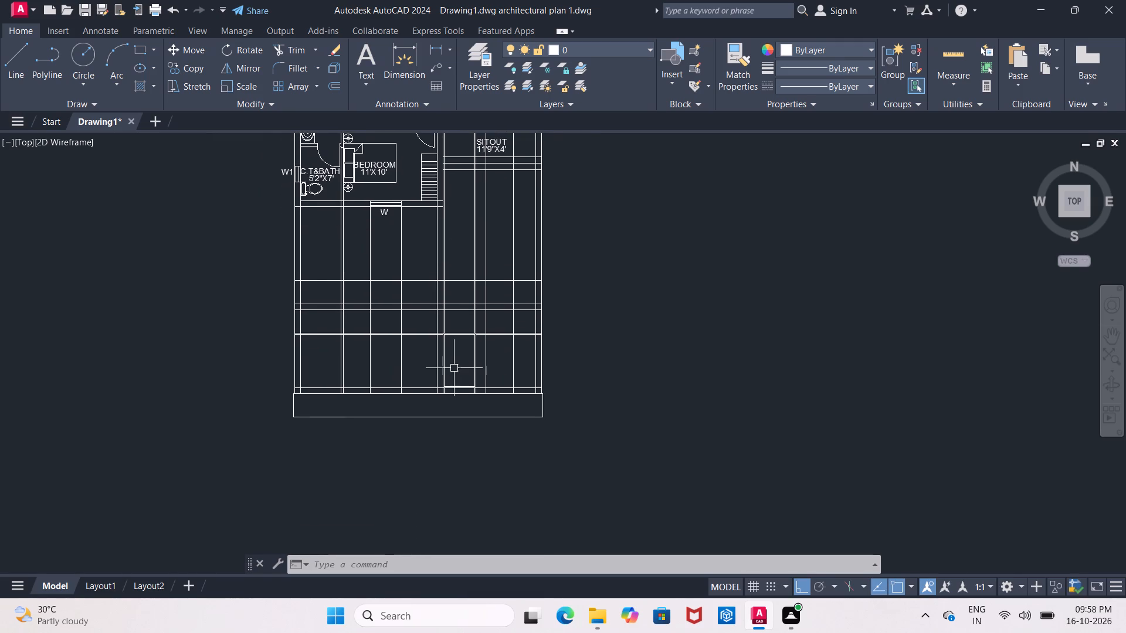
{"action": "scroll", "coordinate": [454, 368], "scroll_direction": "up", "scroll_amount": 1}
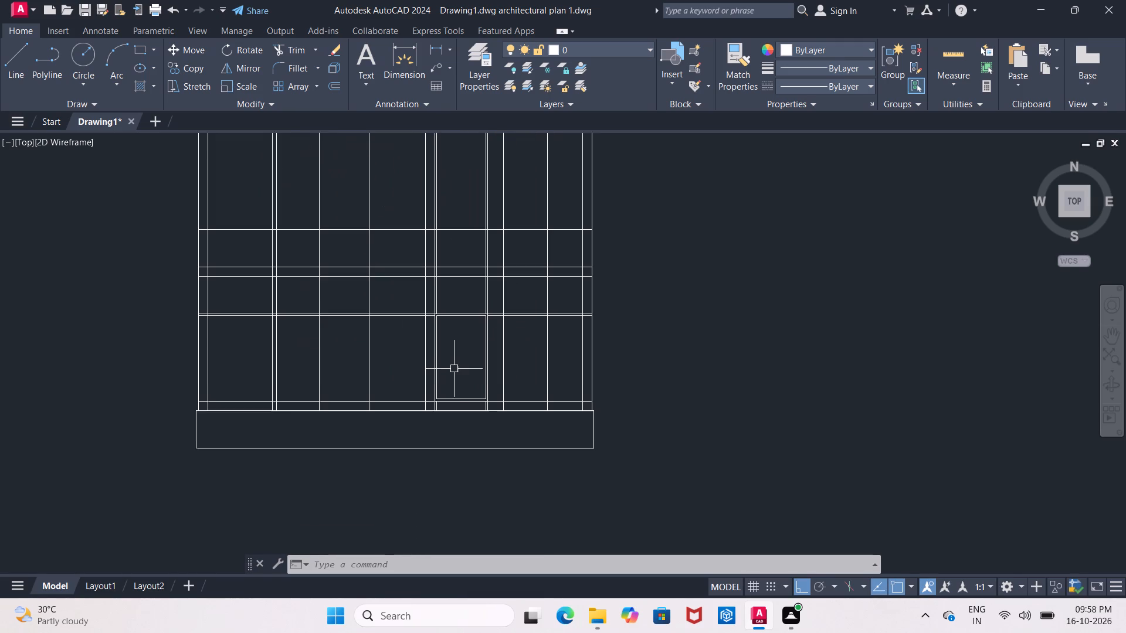
{"action": "scroll", "coordinate": [454, 372], "scroll_direction": "up", "scroll_amount": 1}
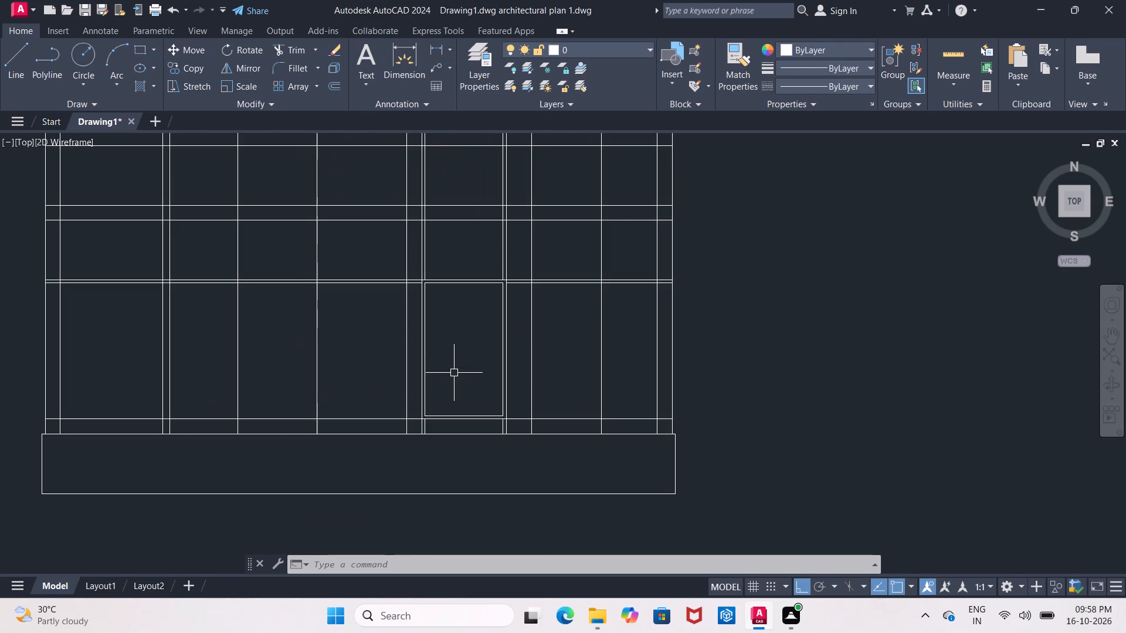
{"action": "middle_click_drag", "start_coordinate": [454, 373], "coordinate": [497, 371]}
{"action": "key", "text": "Escape"}
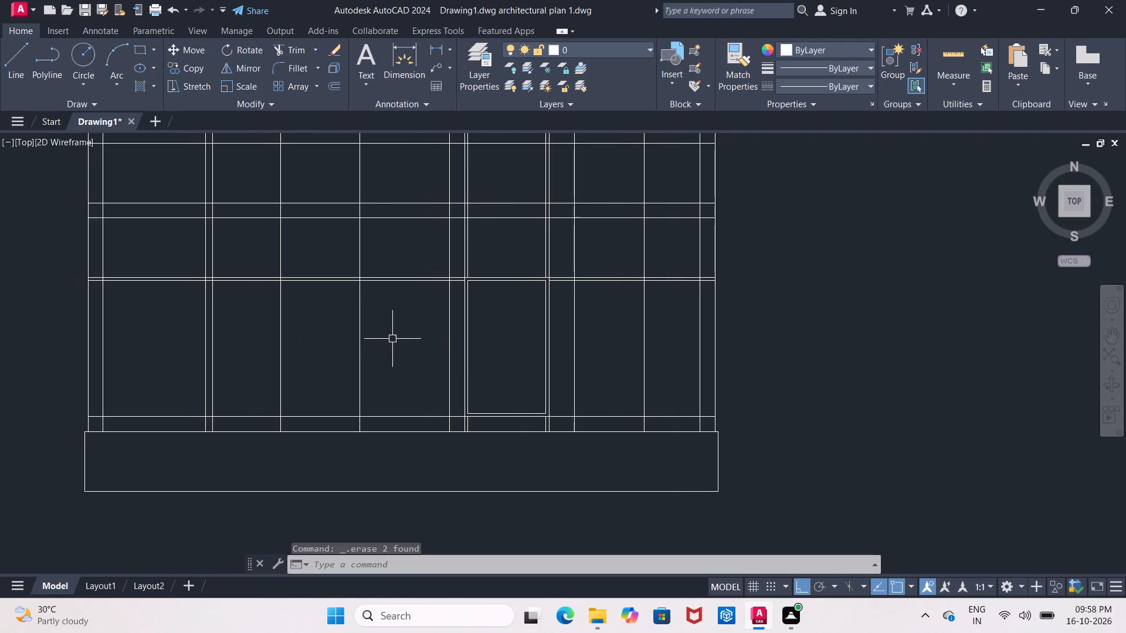
{"action": "type", "text": "TR"}
{"action": "key", "text": "Return"}
{"action": "key", "text": "Return"}
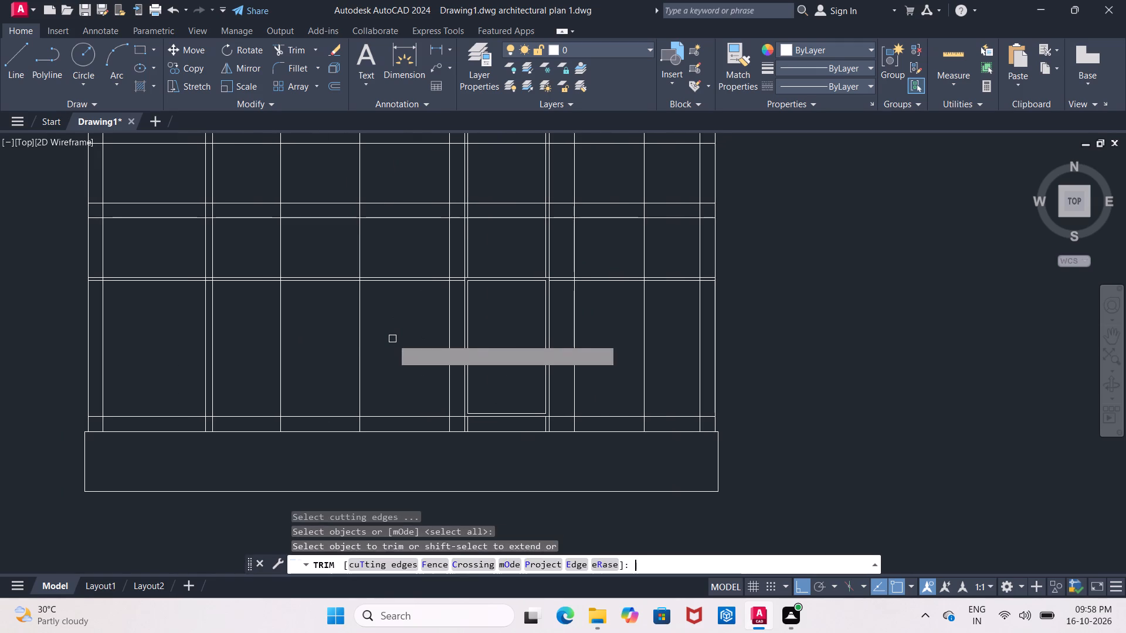
{"action": "scroll", "coordinate": [397, 338], "scroll_direction": "down", "scroll_amount": 2}
{"action": "scroll", "coordinate": [386, 331], "scroll_direction": "up", "scroll_amount": 3}
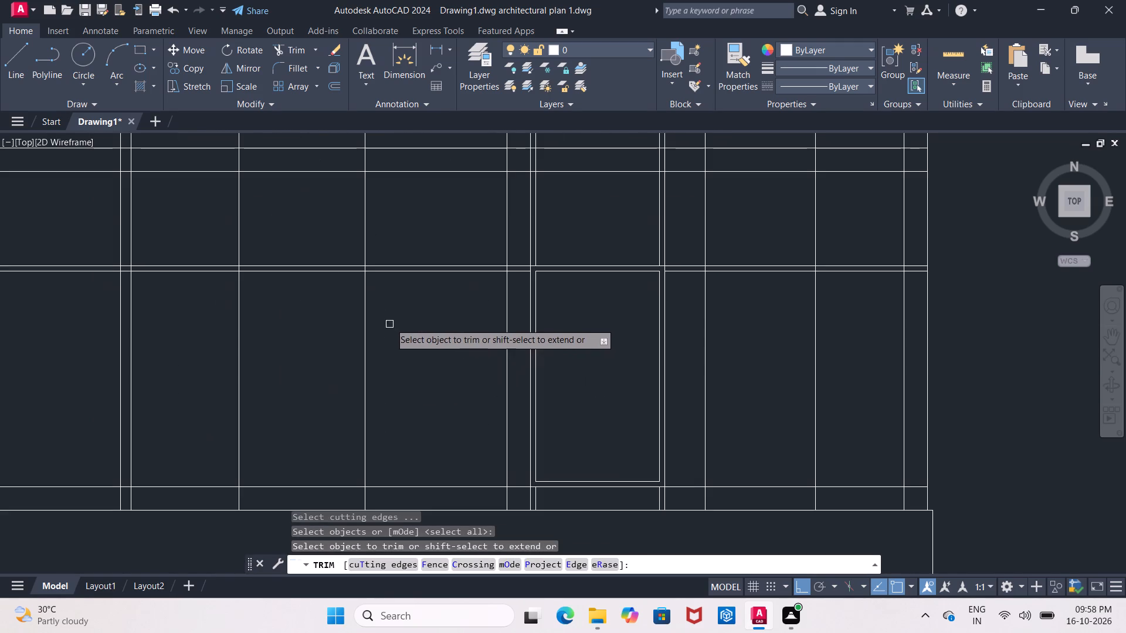
{"action": "left_click", "coordinate": [397, 274]}
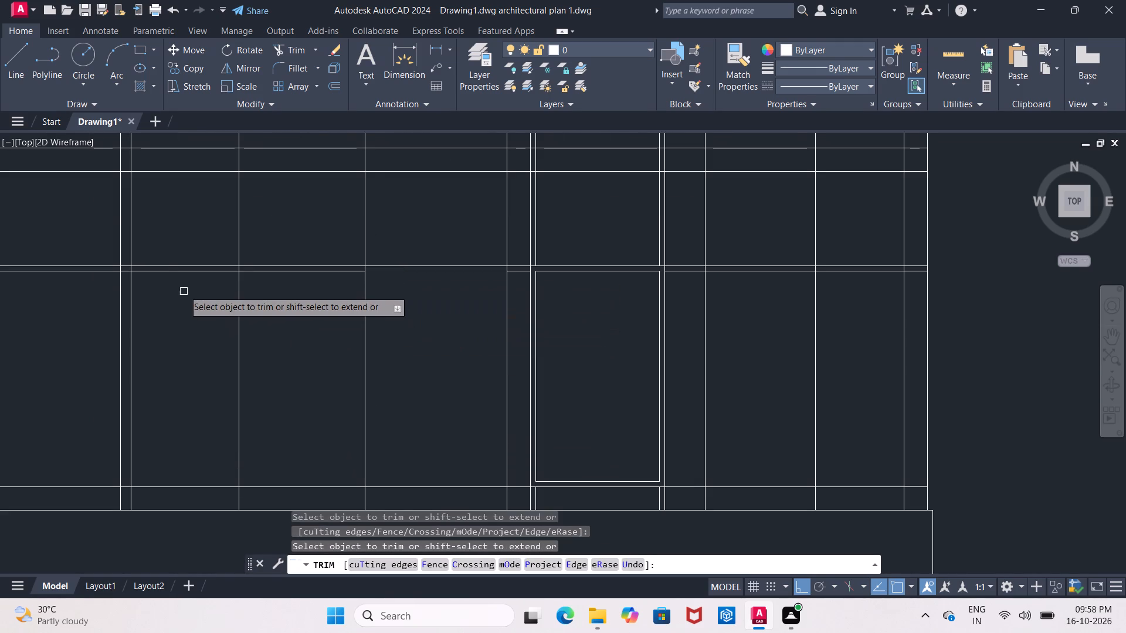
{"action": "left_click", "coordinate": [184, 274]}
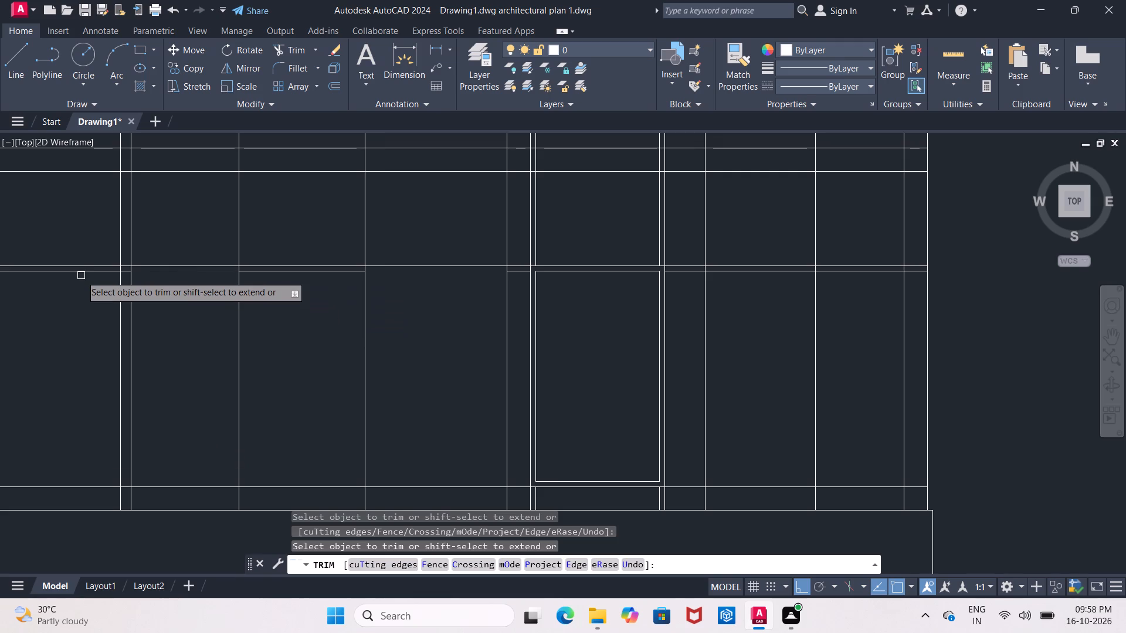
{"action": "key", "text": "Escape"}
Erase the upper 2" offset line's leftovers at the west end and just west of the framed door bay.
{"action": "left_click", "coordinate": [81, 271]}
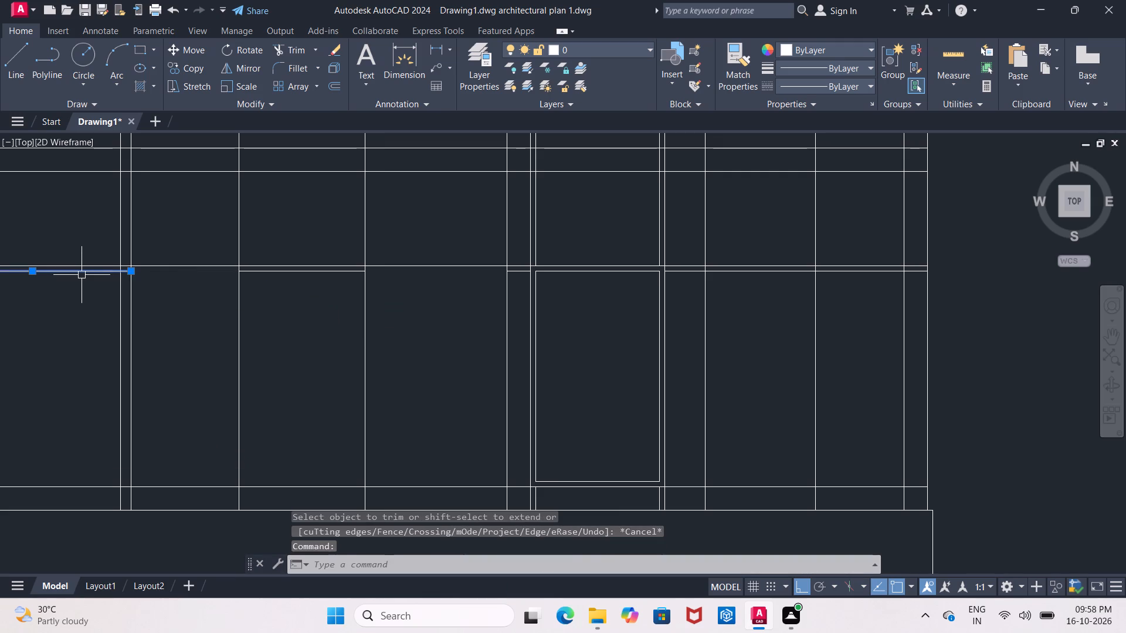
{"action": "key", "text": "Delete"}
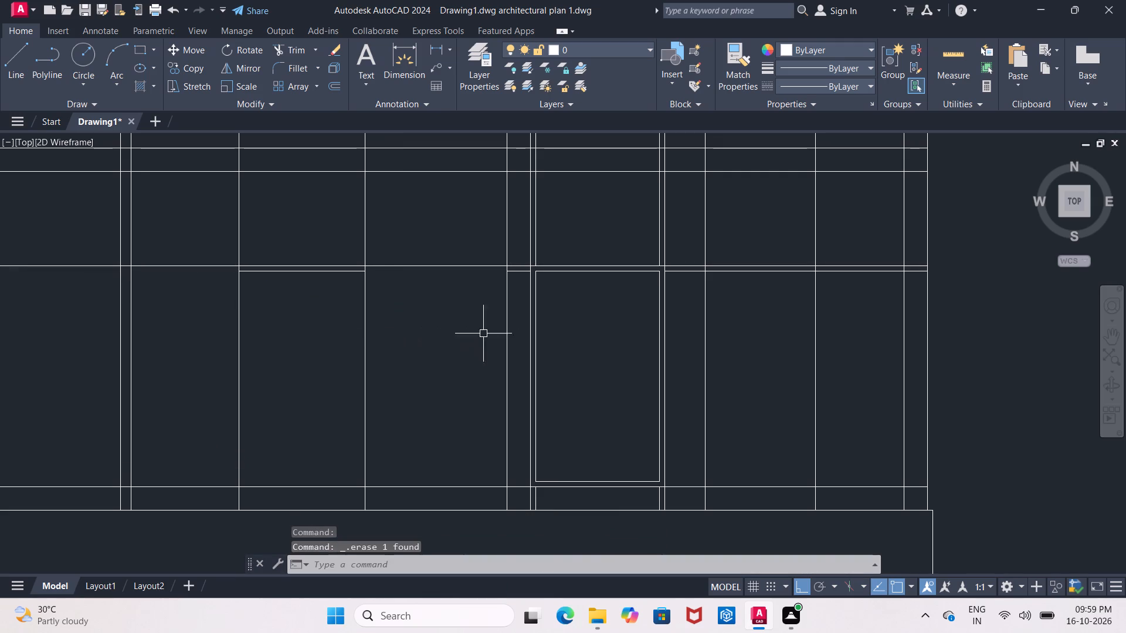
{"action": "scroll", "coordinate": [513, 284], "scroll_direction": "up", "scroll_amount": 1}
{"action": "left_click", "coordinate": [521, 263]}
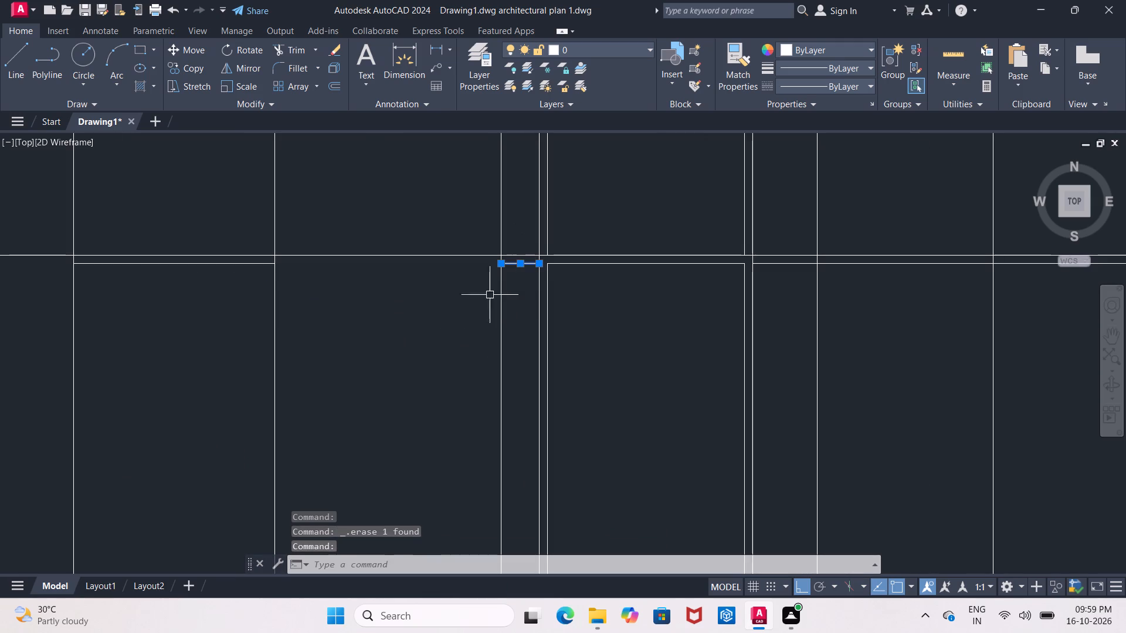
{"action": "key", "text": "Delete"}
Trim the opening-top level line on both sides of the bedroom window bay and between the paired rays farther west.
{"action": "type", "text": "TR"}
{"action": "key", "text": "Return"}
{"action": "key", "text": "Return"}
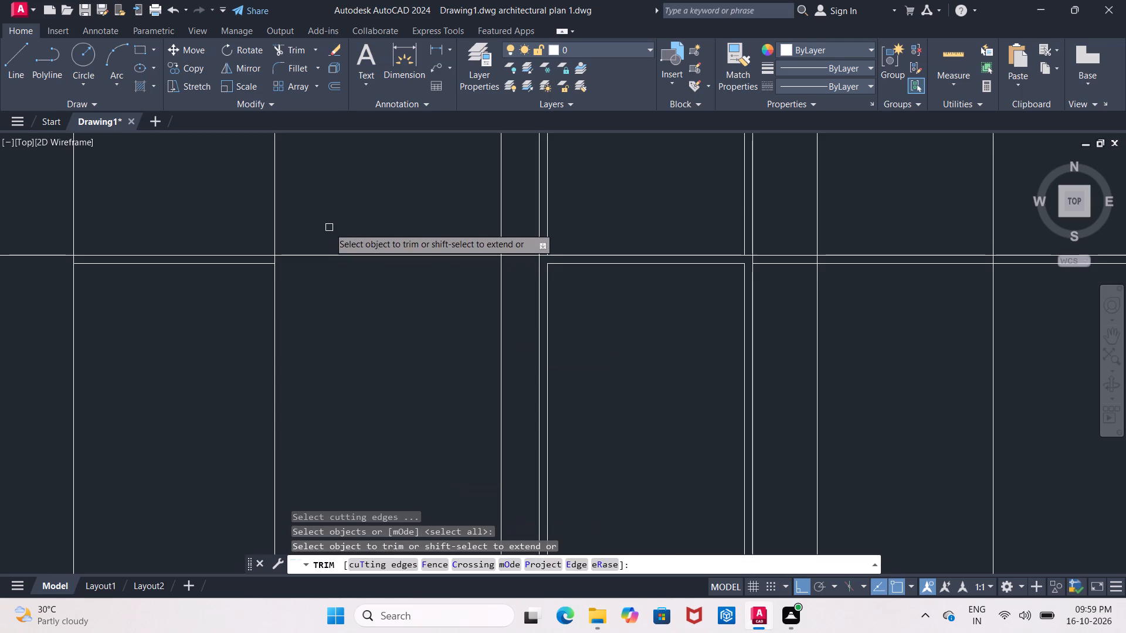
{"action": "left_click_drag", "start_coordinate": [329, 227], "coordinate": [374, 306]}
{"action": "left_click", "coordinate": [374, 306]}
{"action": "middle_click_drag", "start_coordinate": [350, 316], "coordinate": [621, 271]}
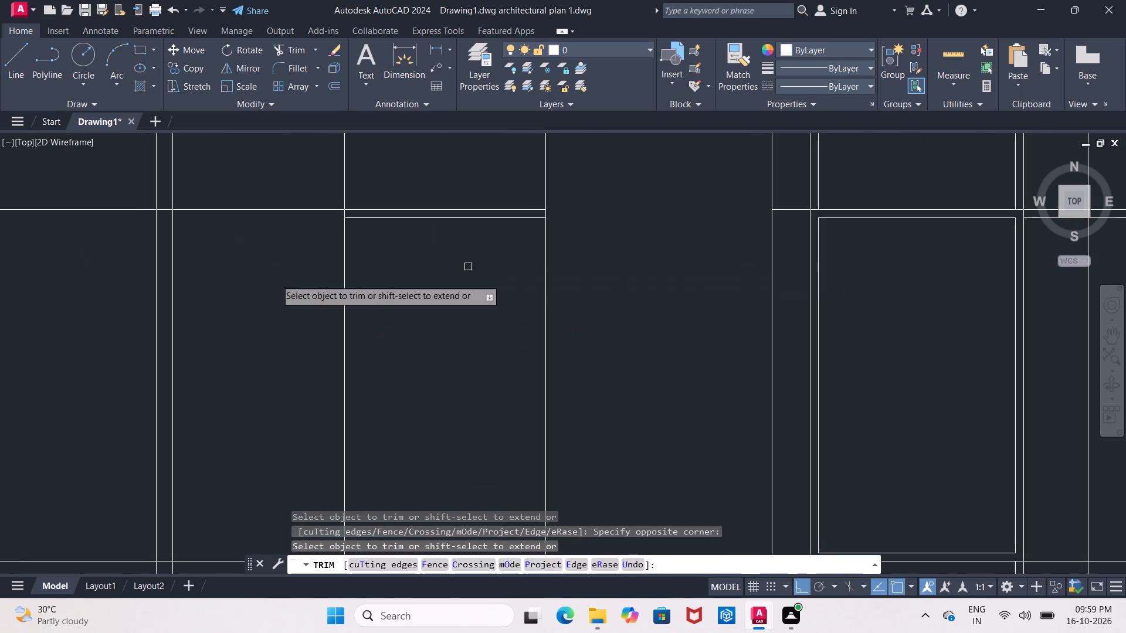
{"action": "left_click_drag", "start_coordinate": [236, 190], "coordinate": [240, 198]}
{"action": "middle_click", "coordinate": [263, 266]}
{"action": "left_click", "coordinate": [272, 263]}
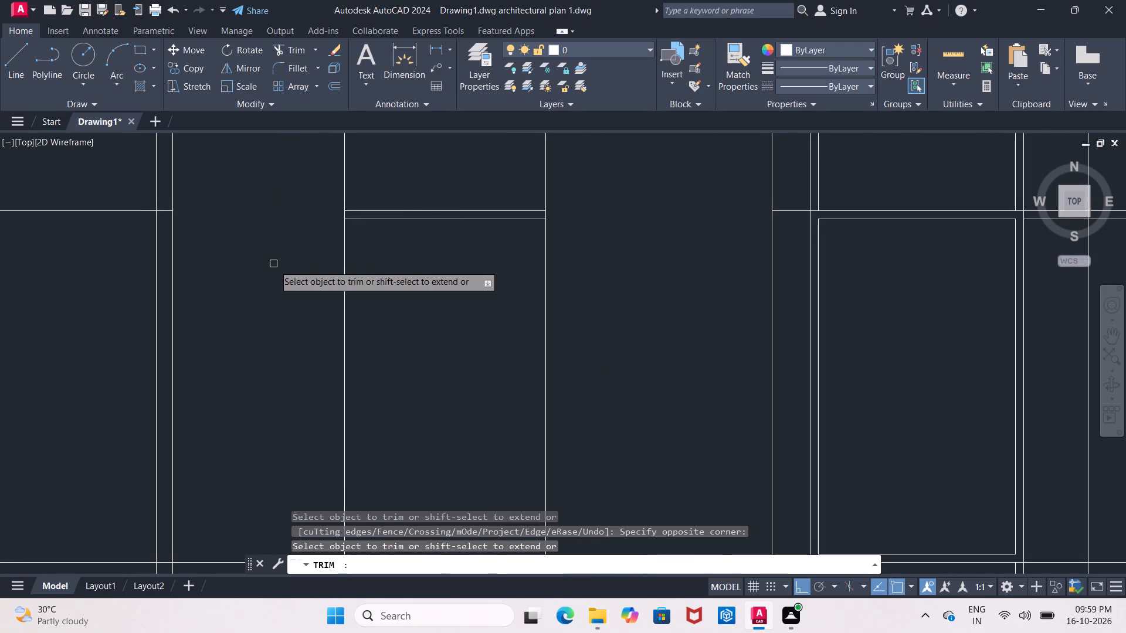
{"action": "middle_click_drag", "start_coordinate": [276, 268], "coordinate": [508, 274]}
{"action": "left_click_drag", "start_coordinate": [214, 191], "coordinate": [236, 205]}
{"action": "left_click", "coordinate": [299, 266]}
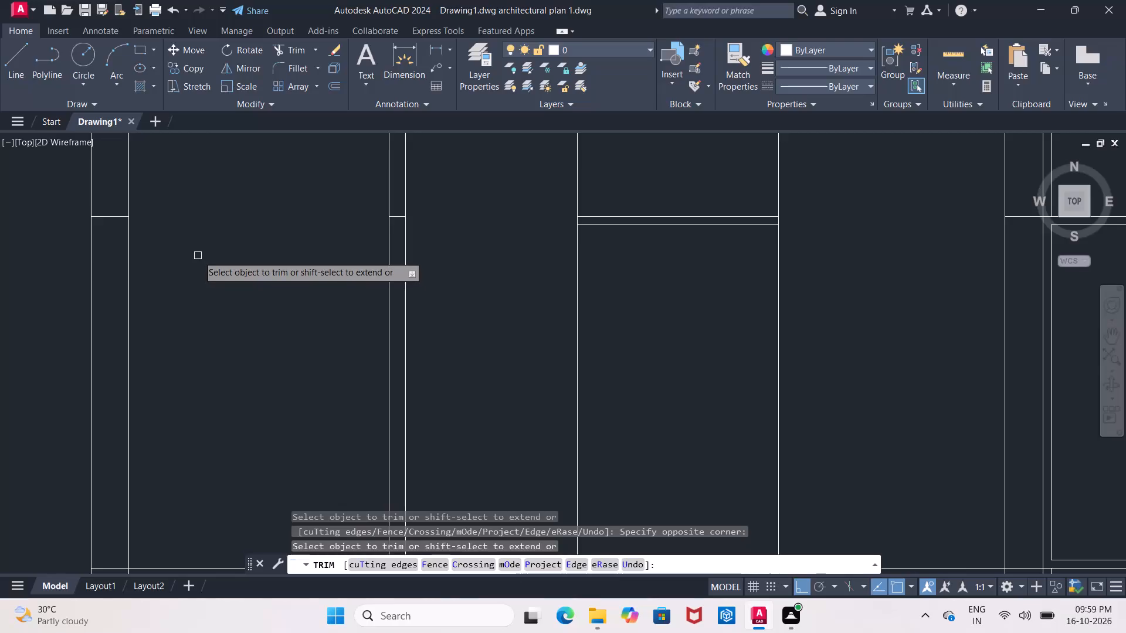
{"action": "key", "text": "Escape"}
Erase the two short leftover pieces of the opening-top level line between the paired rays at and near the west end.
{"action": "left_click", "coordinate": [113, 213]}
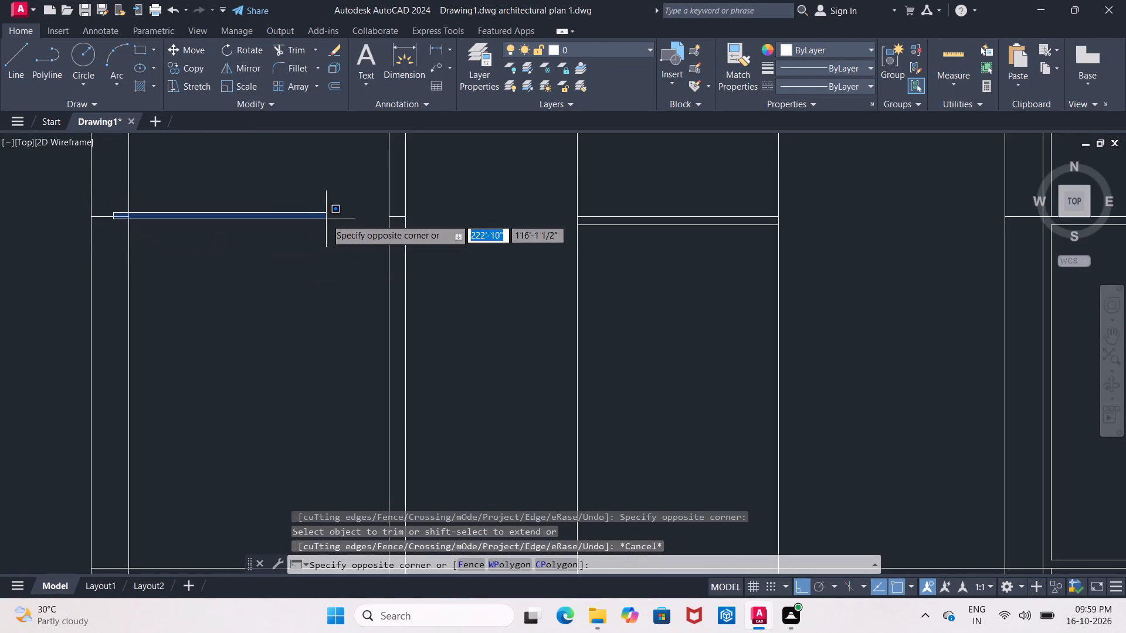
{"action": "key", "text": "Escape"}
{"action": "left_click", "coordinate": [120, 217]}
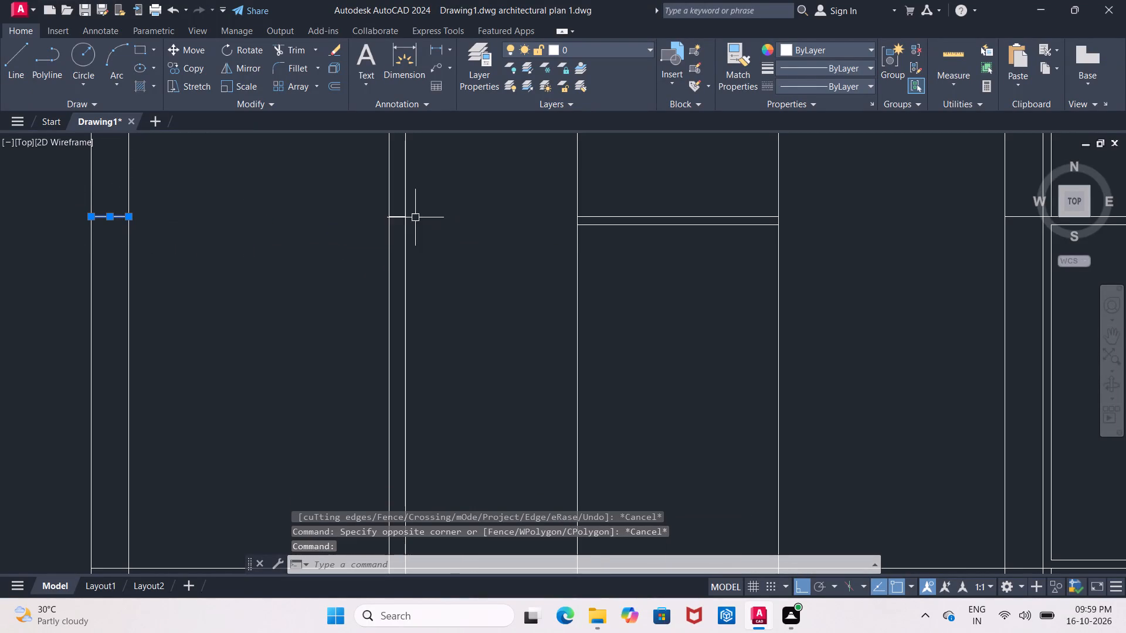
{"action": "left_click", "coordinate": [402, 217]}
{"action": "scroll", "coordinate": [510, 223], "scroll_direction": "down", "scroll_amount": 1}
{"action": "middle_click_drag", "start_coordinate": [551, 216], "coordinate": [304, 233]}
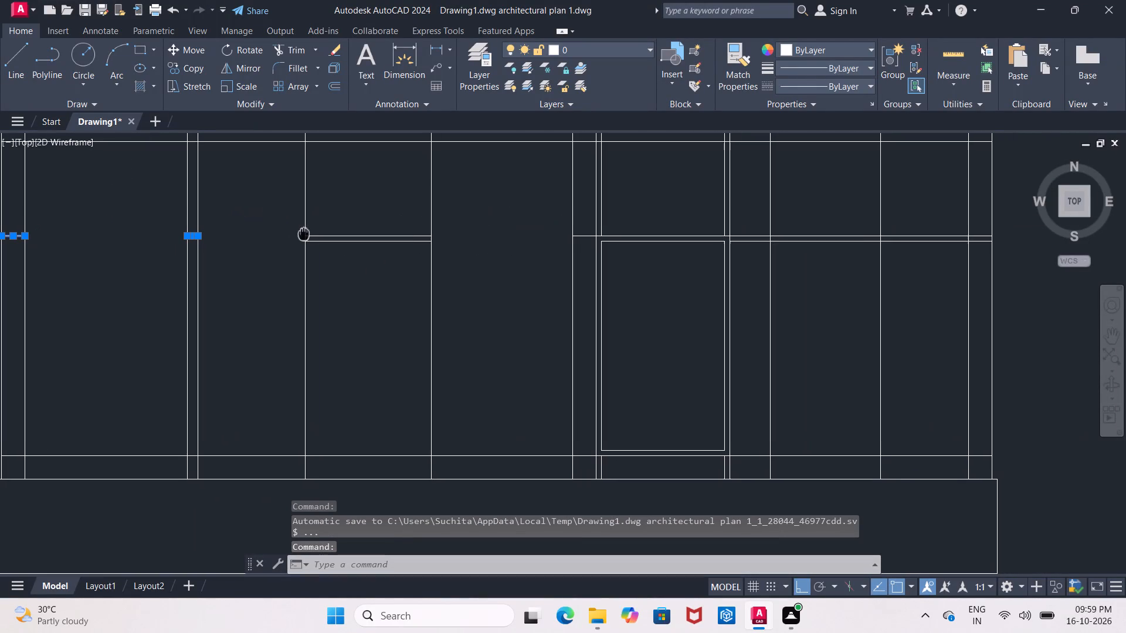
{"action": "key", "text": "Delete"}
Trim the piece of the opening-top level line just west of the door frame.
{"action": "scroll", "coordinate": [566, 230], "scroll_direction": "up", "scroll_amount": 1}
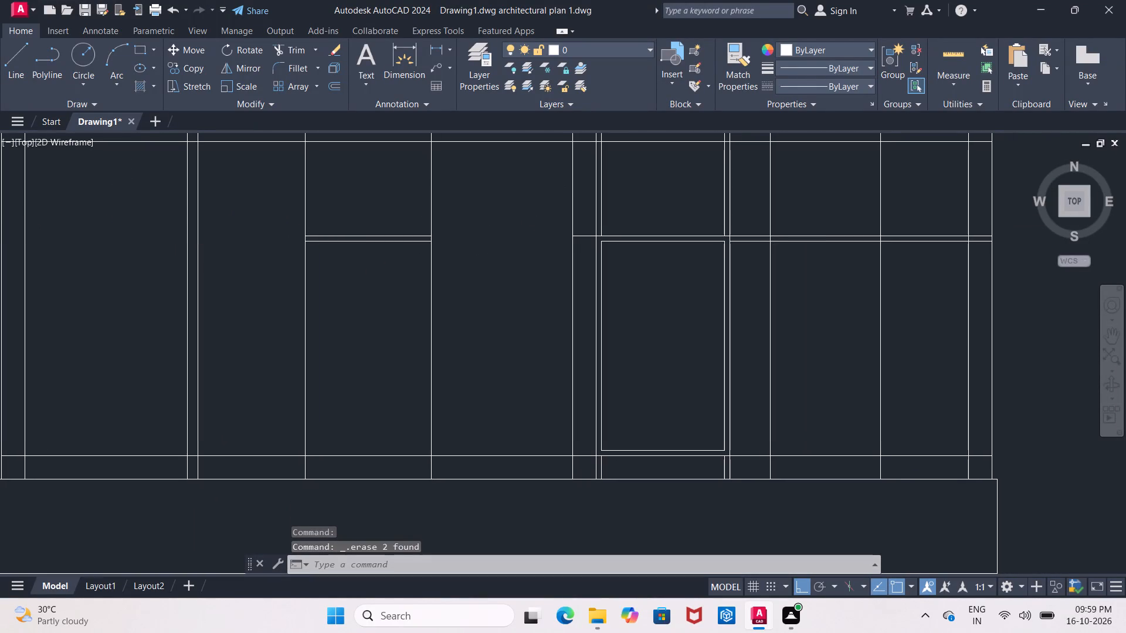
{"action": "scroll", "coordinate": [565, 230], "scroll_direction": "down", "scroll_amount": 2}
{"action": "scroll", "coordinate": [586, 229], "scroll_direction": "up", "scroll_amount": 2}
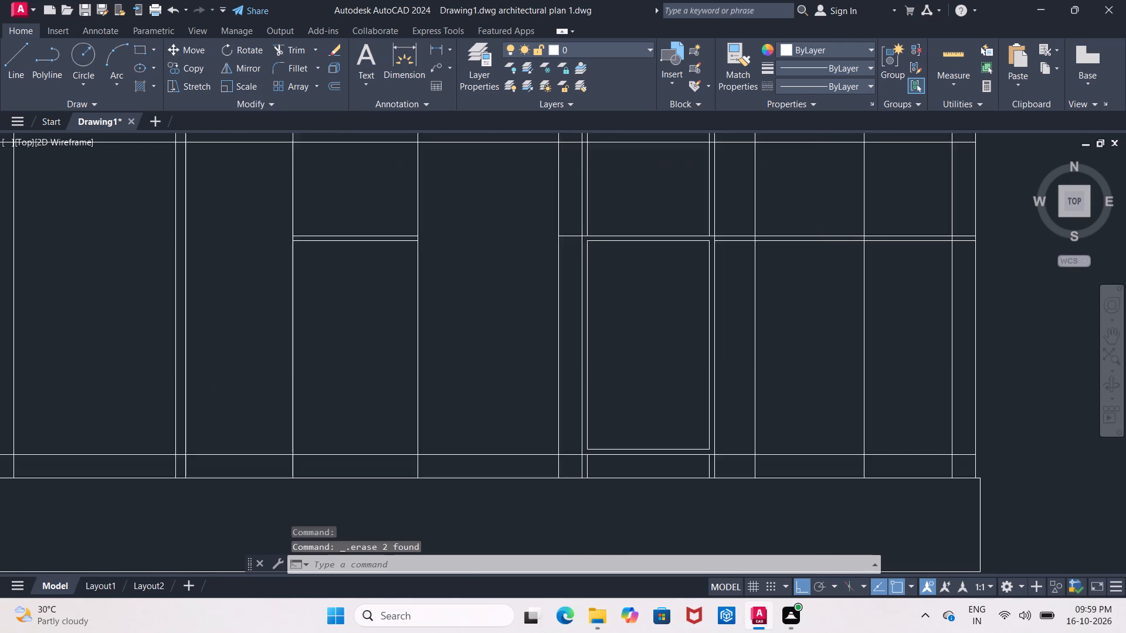
{"action": "scroll", "coordinate": [586, 229], "scroll_direction": "up", "scroll_amount": 2}
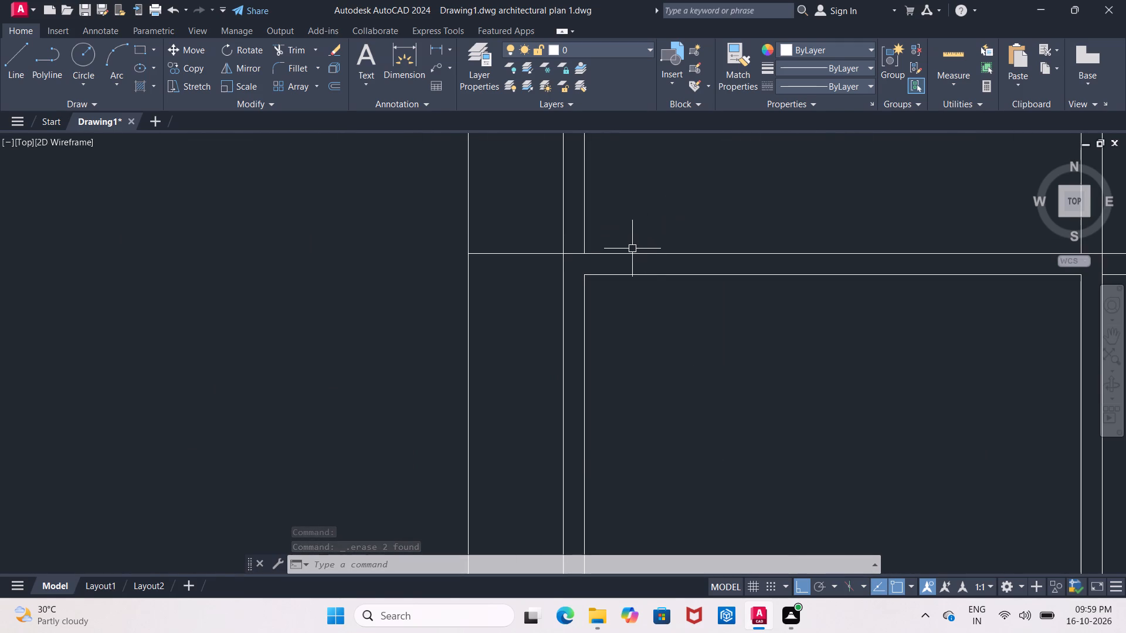
{"action": "type", "text": "TR"}
{"action": "key", "text": "Return"}
{"action": "key", "text": "Return"}
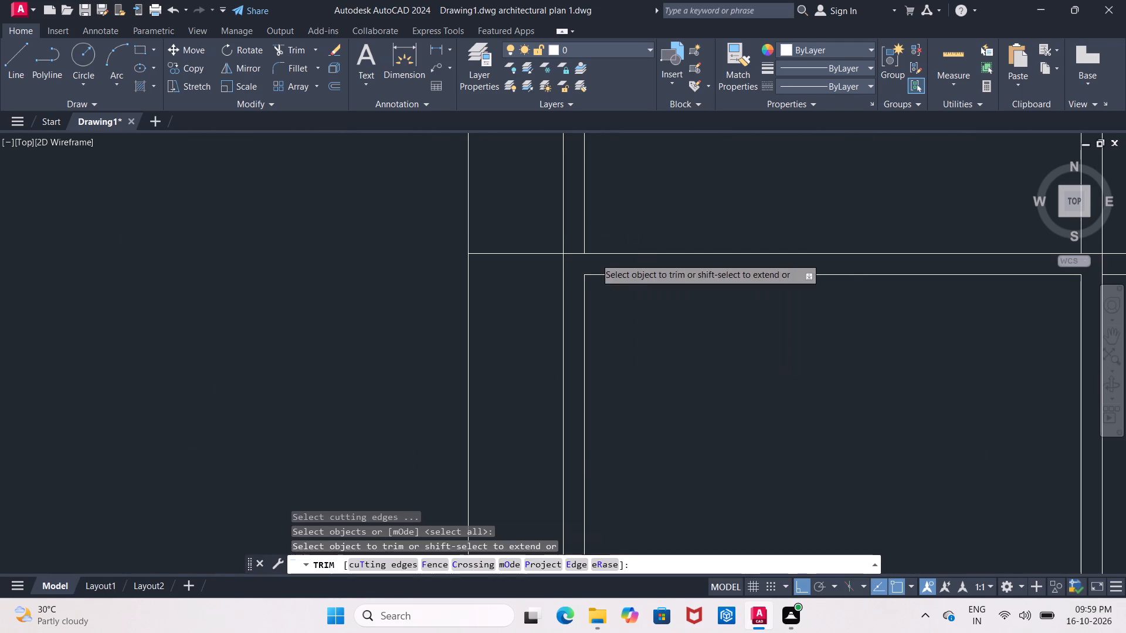
{"action": "left_click", "coordinate": [524, 254]}
Trim the door bay's rays above the frame head up to the level line, continuing the inner west ray's trim through the levels above.
{"action": "scroll", "coordinate": [530, 247], "scroll_direction": "down", "scroll_amount": 2}
{"action": "middle_click_drag", "start_coordinate": [526, 253], "coordinate": [523, 271]}
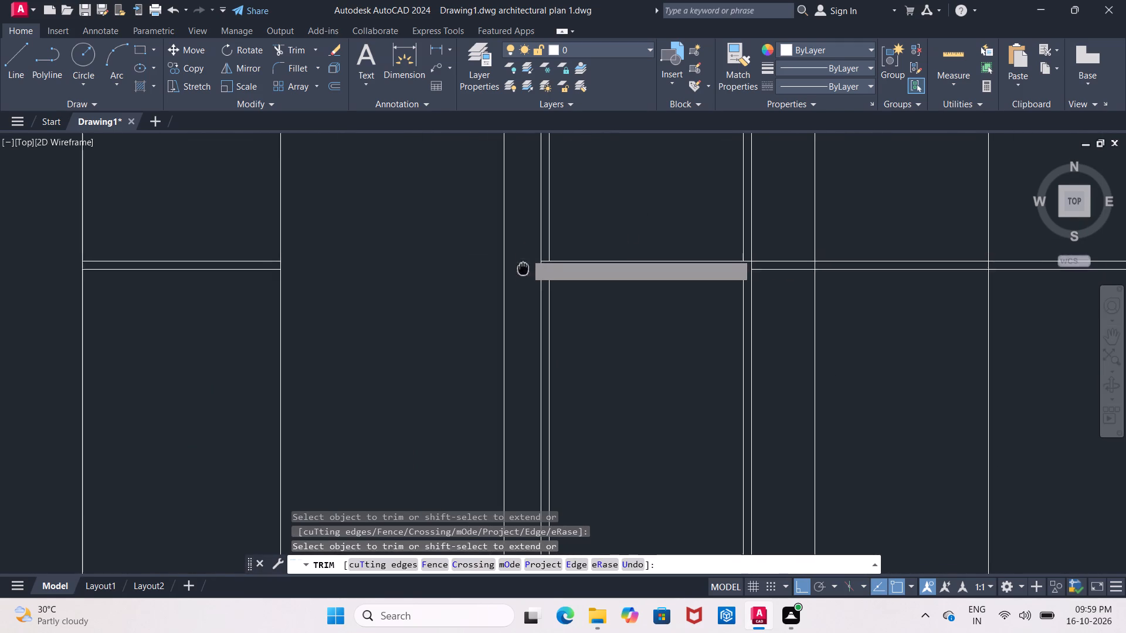
{"action": "middle_click_drag", "start_coordinate": [523, 271], "coordinate": [522, 326]}
{"action": "left_click", "coordinate": [544, 288]}
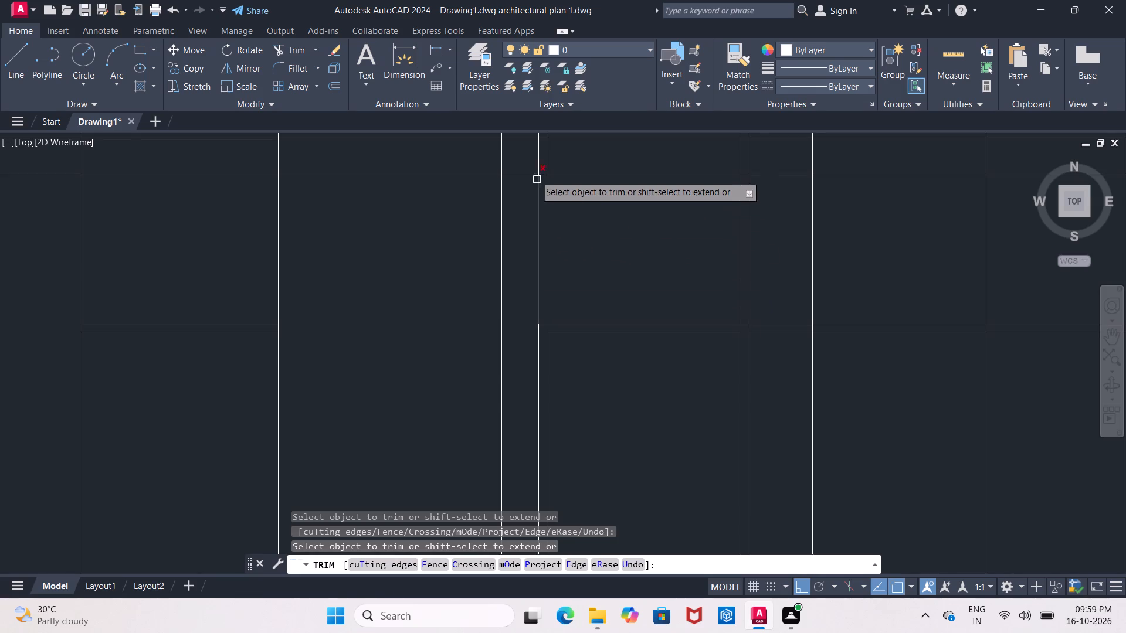
{"action": "left_click", "coordinate": [545, 162]}
{"action": "middle_click_drag", "start_coordinate": [550, 166], "coordinate": [557, 369]}
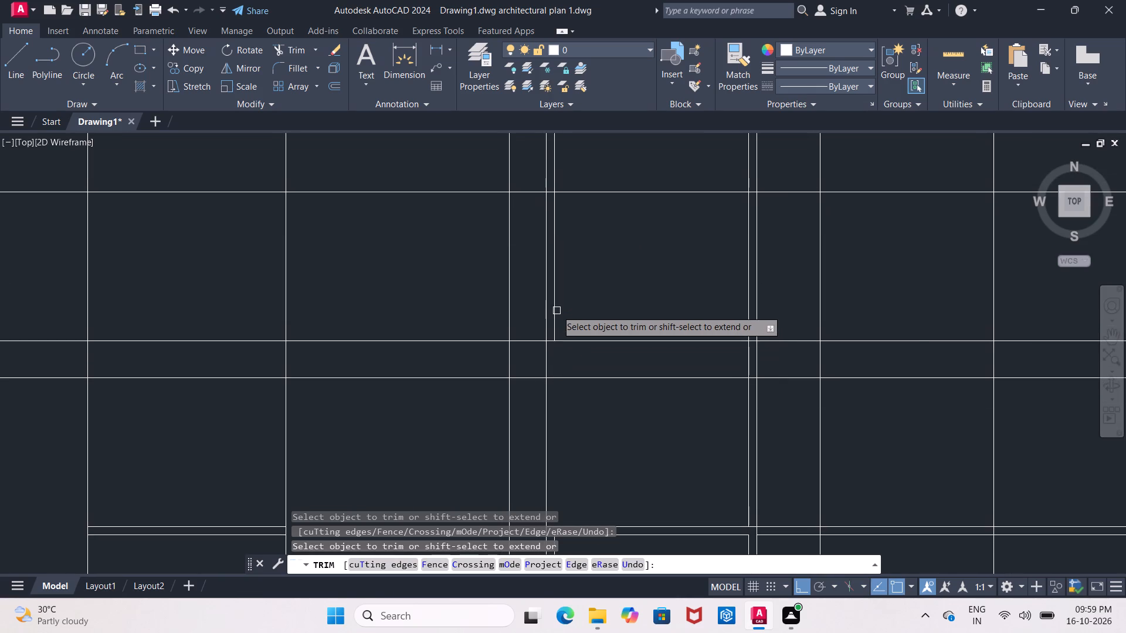
{"action": "left_click", "coordinate": [556, 309]}
{"action": "scroll", "coordinate": [563, 305], "scroll_direction": "down", "scroll_amount": 2}
{"action": "middle_click_drag", "start_coordinate": [597, 347], "coordinate": [558, 295]}
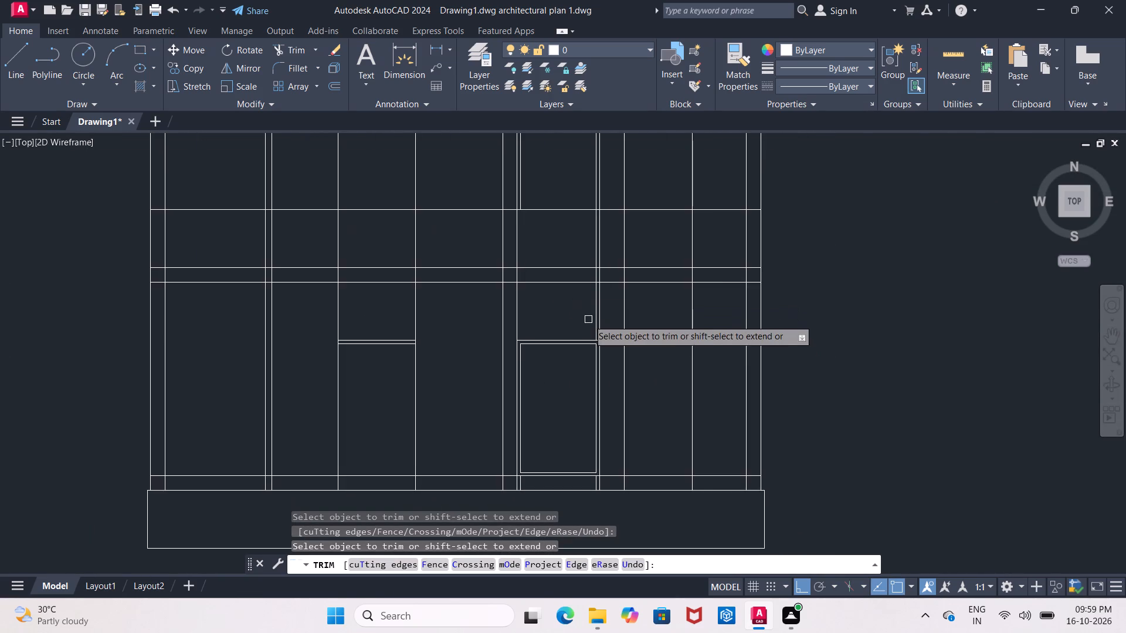
{"action": "scroll", "coordinate": [588, 319], "scroll_direction": "up", "scroll_amount": 2}
{"action": "middle_click_drag", "start_coordinate": [588, 319], "coordinate": [571, 289]}
{"action": "left_click", "coordinate": [586, 319]}
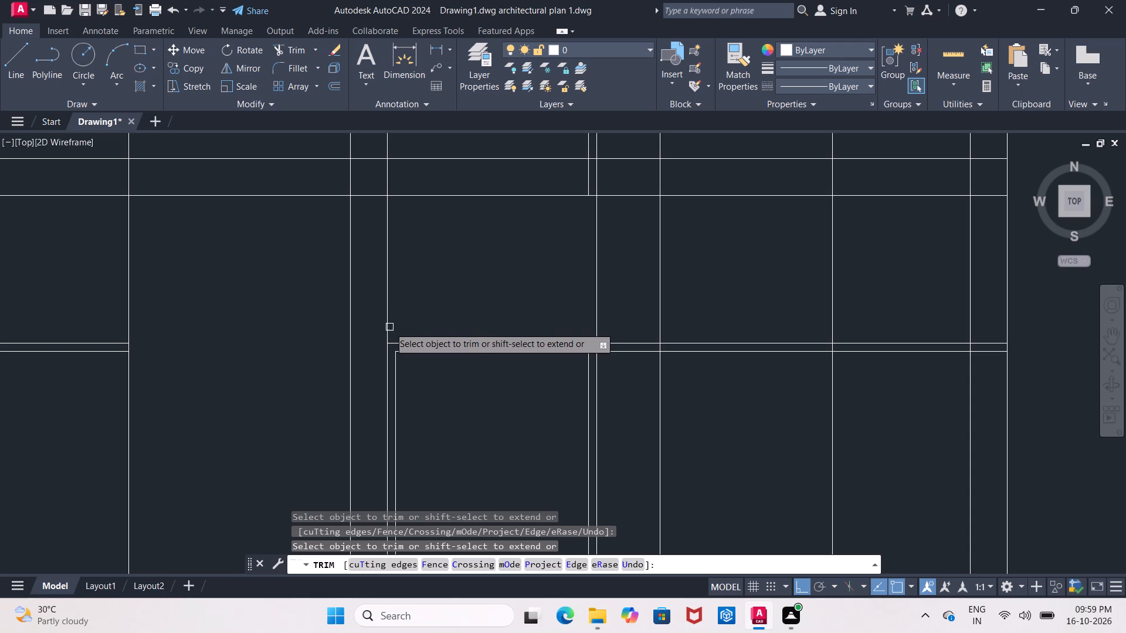
{"action": "left_click", "coordinate": [389, 328]}
{"action": "left_click", "coordinate": [598, 323]}
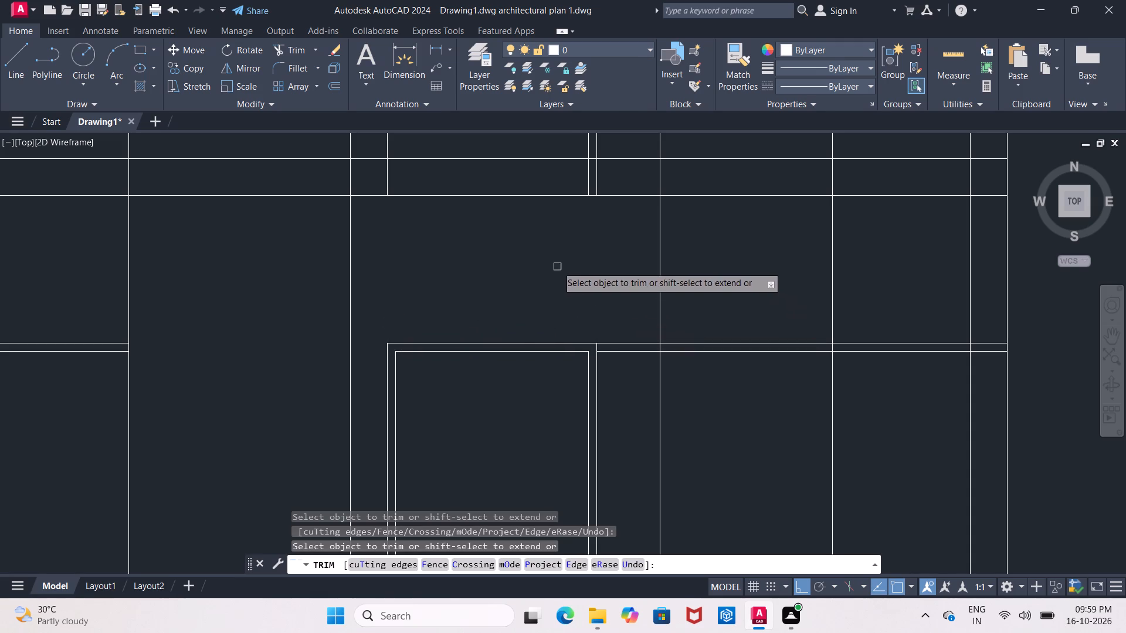
Trim the two rays east of the door between the base line and level line, along with the opening-top lines beside them.
{"action": "middle_click_drag", "start_coordinate": [557, 268], "coordinate": [595, 359]}
{"action": "scroll", "coordinate": [499, 316], "scroll_direction": "down", "scroll_amount": 3}
{"action": "middle_click_drag", "start_coordinate": [502, 326], "coordinate": [499, 326]}
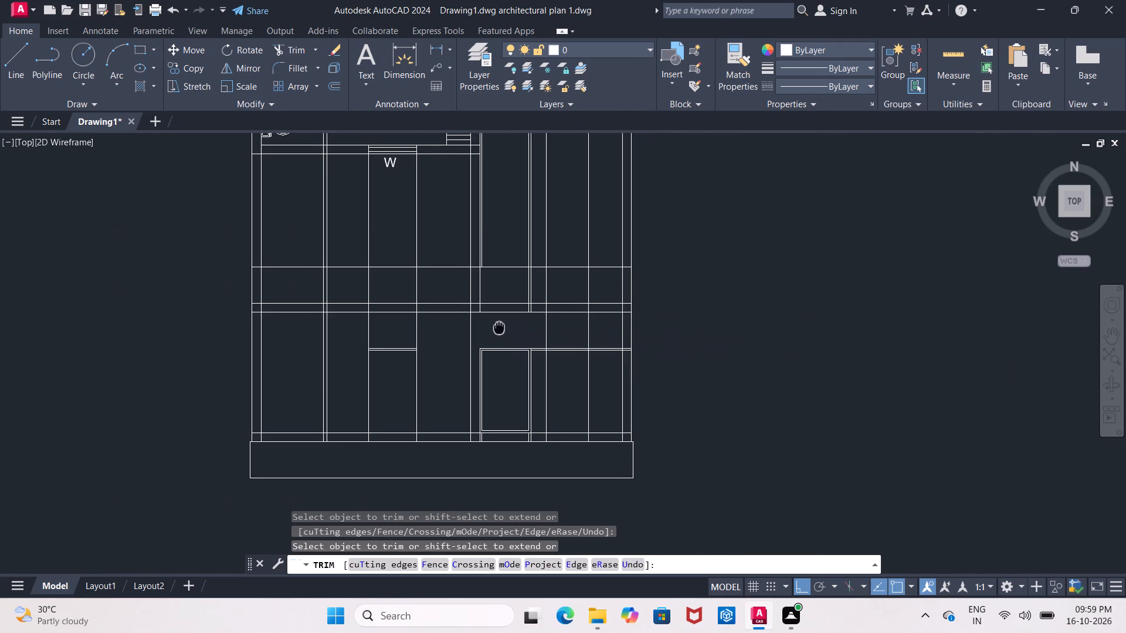
{"action": "middle_click_drag", "start_coordinate": [499, 326], "coordinate": [484, 325]}
{"action": "scroll", "coordinate": [481, 324], "scroll_direction": "up", "scroll_amount": 1}
{"action": "middle_click_drag", "start_coordinate": [498, 328], "coordinate": [470, 283]}
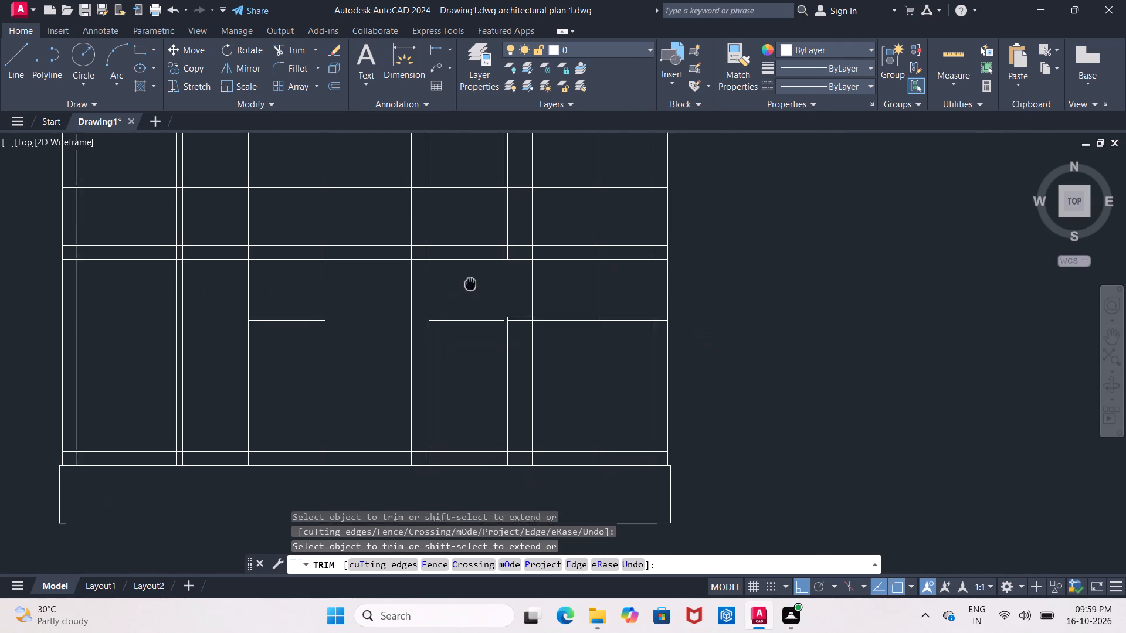
{"action": "middle_click_drag", "start_coordinate": [470, 283], "coordinate": [469, 282]}
{"action": "left_click", "coordinate": [515, 300]}
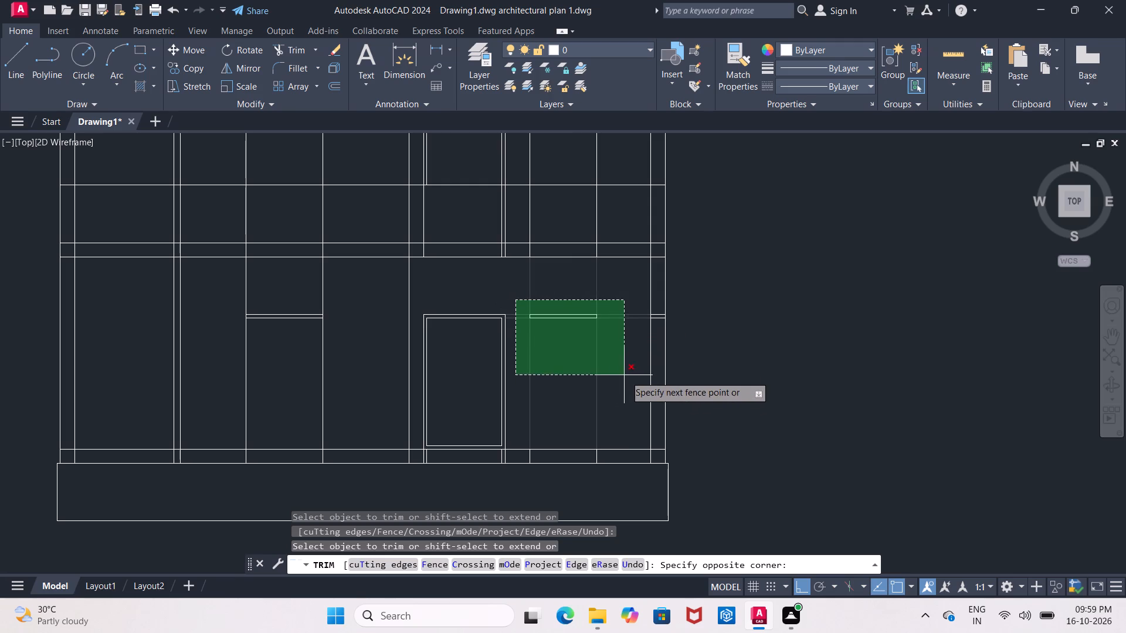
{"action": "left_click", "coordinate": [629, 403]}
{"action": "scroll", "coordinate": [599, 345], "scroll_direction": "up", "scroll_amount": 3}
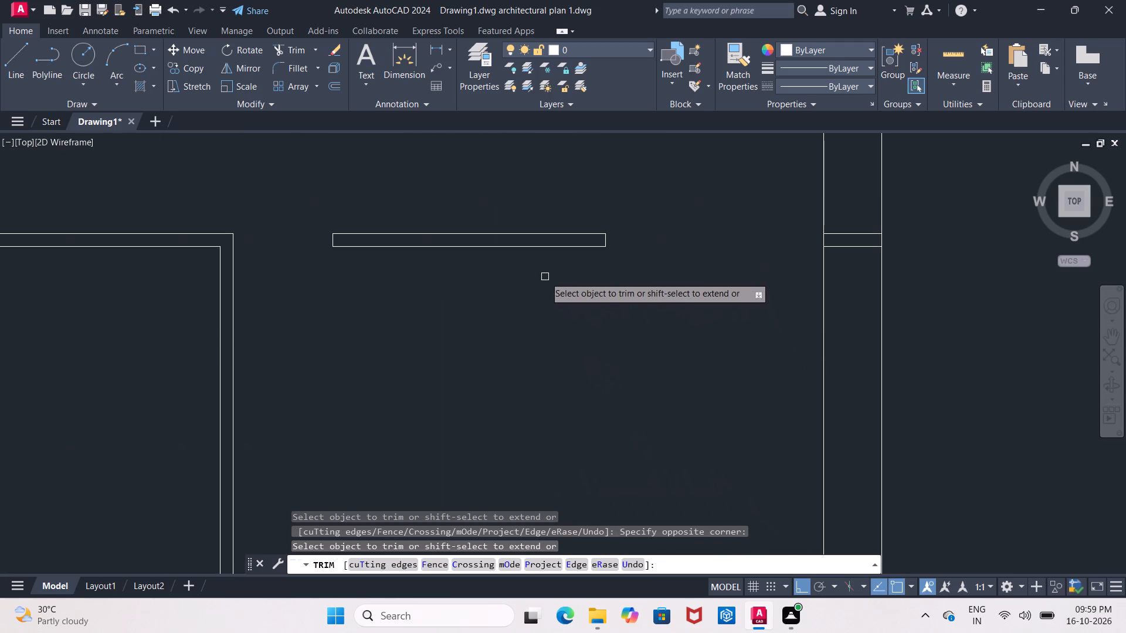
{"action": "key", "text": "Escape"}
Erase the leftover narrow strip east of the door frame and the two short horizontal pieces between the east-end rays.
{"action": "left_click", "coordinate": [514, 226]}
{"action": "left_click", "coordinate": [514, 244]}
{"action": "key", "text": "Escape"}
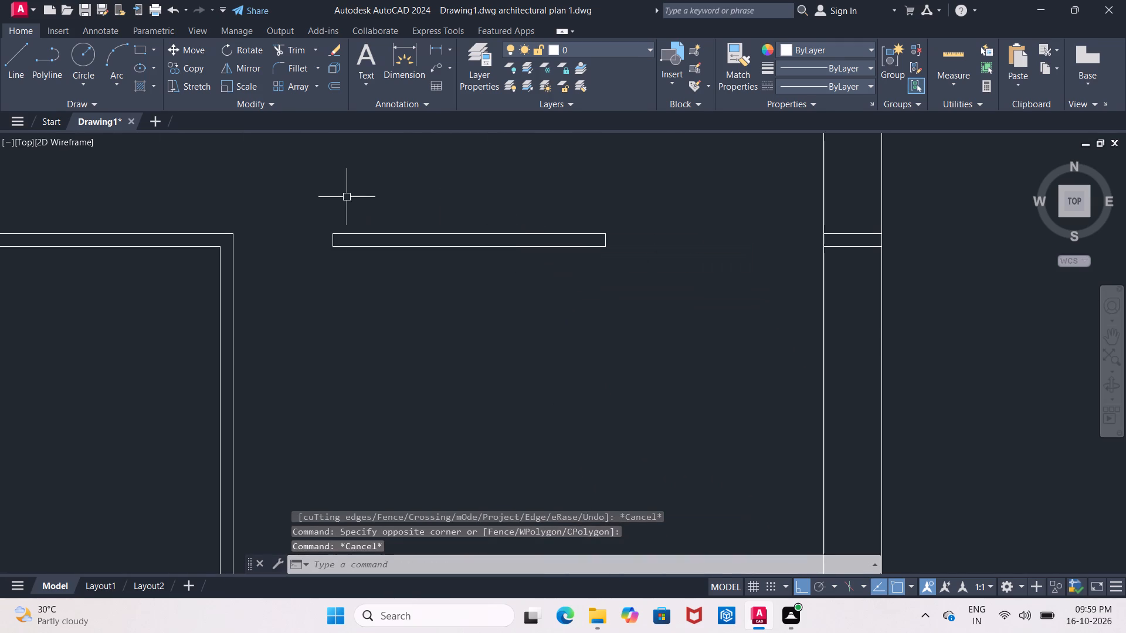
{"action": "left_click", "coordinate": [325, 207]}
{"action": "left_click", "coordinate": [625, 325]}
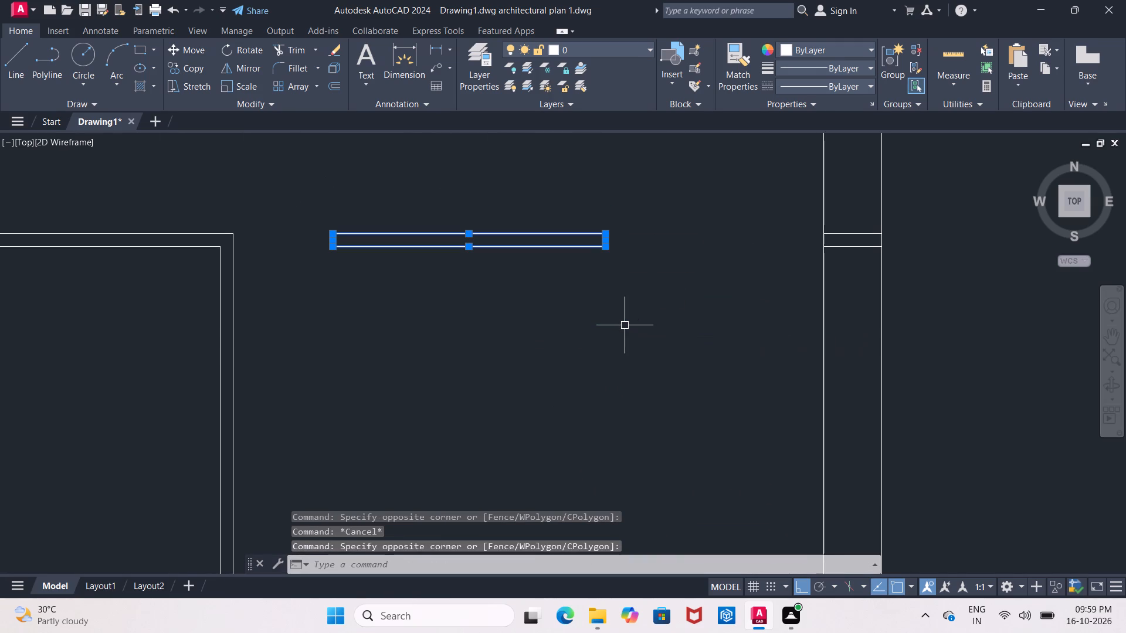
{"action": "key", "text": "Delete"}
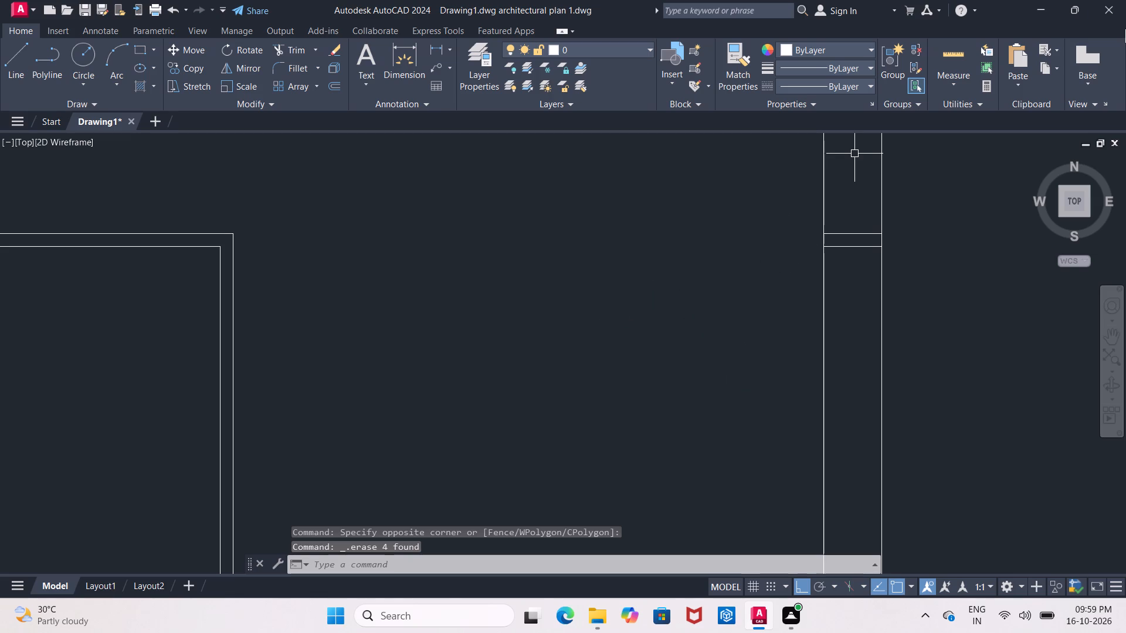
{"action": "left_click", "coordinate": [866, 233]}
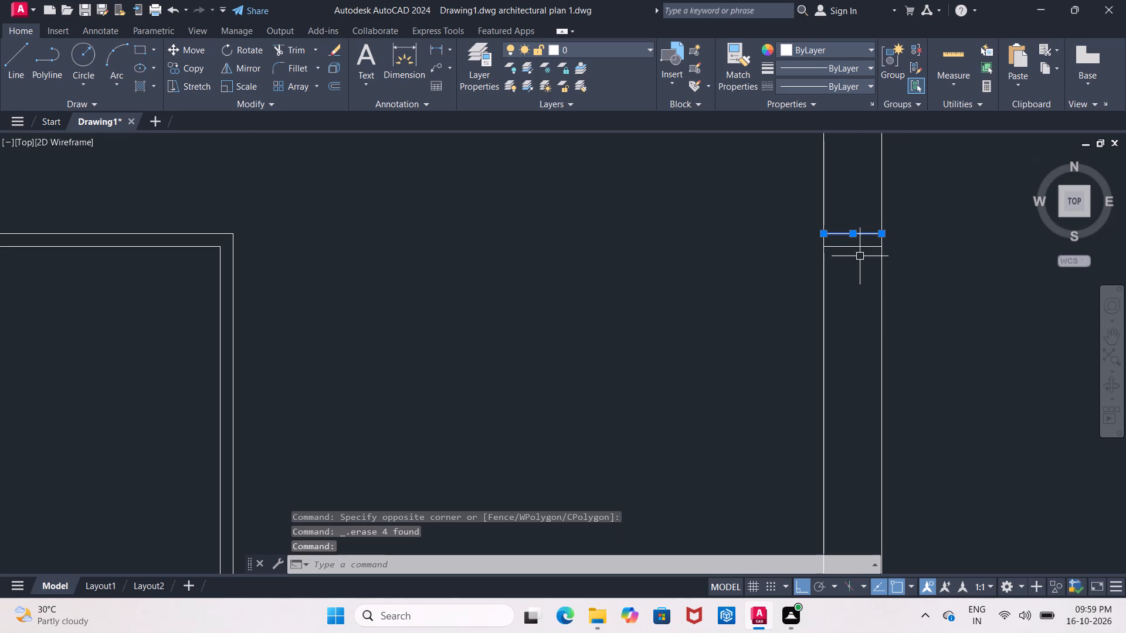
{"action": "left_click", "coordinate": [859, 248]}
{"action": "key", "text": "Delete"}
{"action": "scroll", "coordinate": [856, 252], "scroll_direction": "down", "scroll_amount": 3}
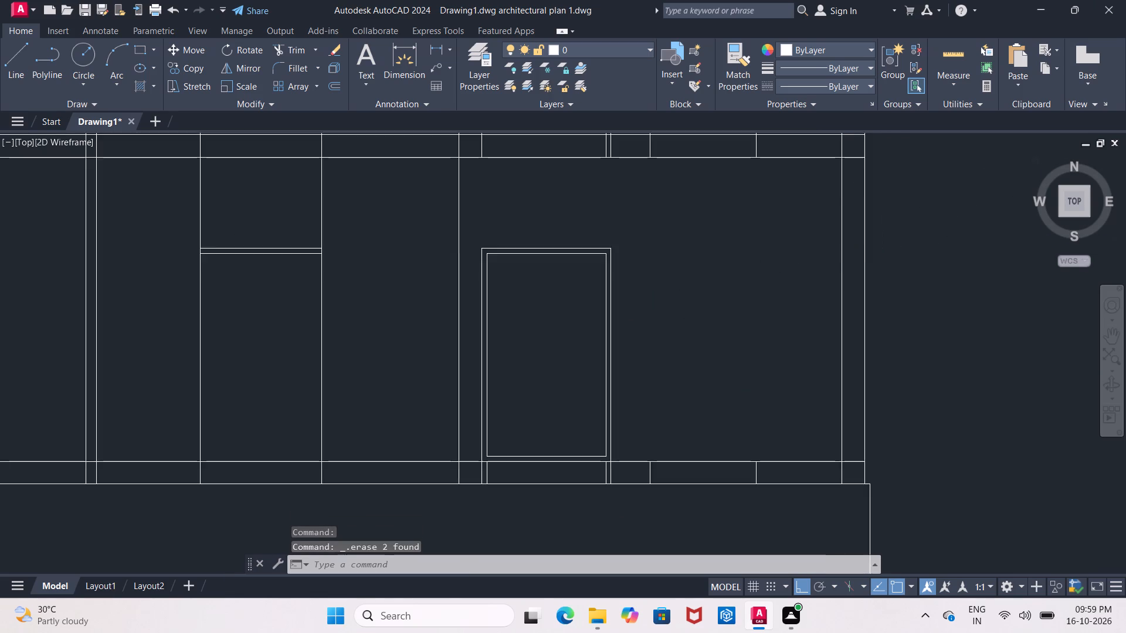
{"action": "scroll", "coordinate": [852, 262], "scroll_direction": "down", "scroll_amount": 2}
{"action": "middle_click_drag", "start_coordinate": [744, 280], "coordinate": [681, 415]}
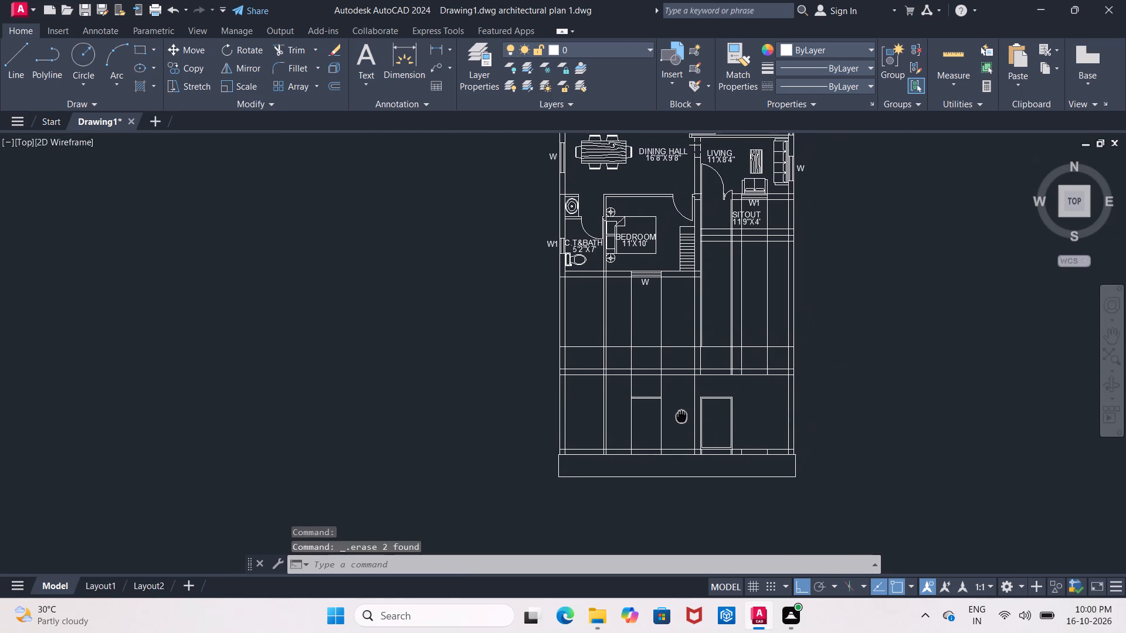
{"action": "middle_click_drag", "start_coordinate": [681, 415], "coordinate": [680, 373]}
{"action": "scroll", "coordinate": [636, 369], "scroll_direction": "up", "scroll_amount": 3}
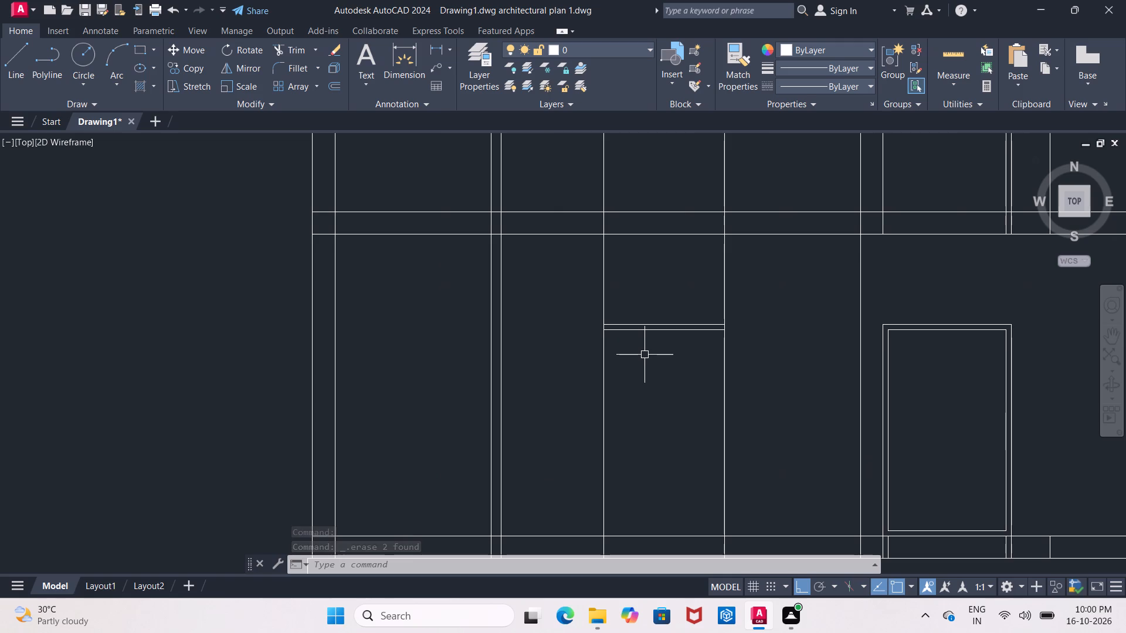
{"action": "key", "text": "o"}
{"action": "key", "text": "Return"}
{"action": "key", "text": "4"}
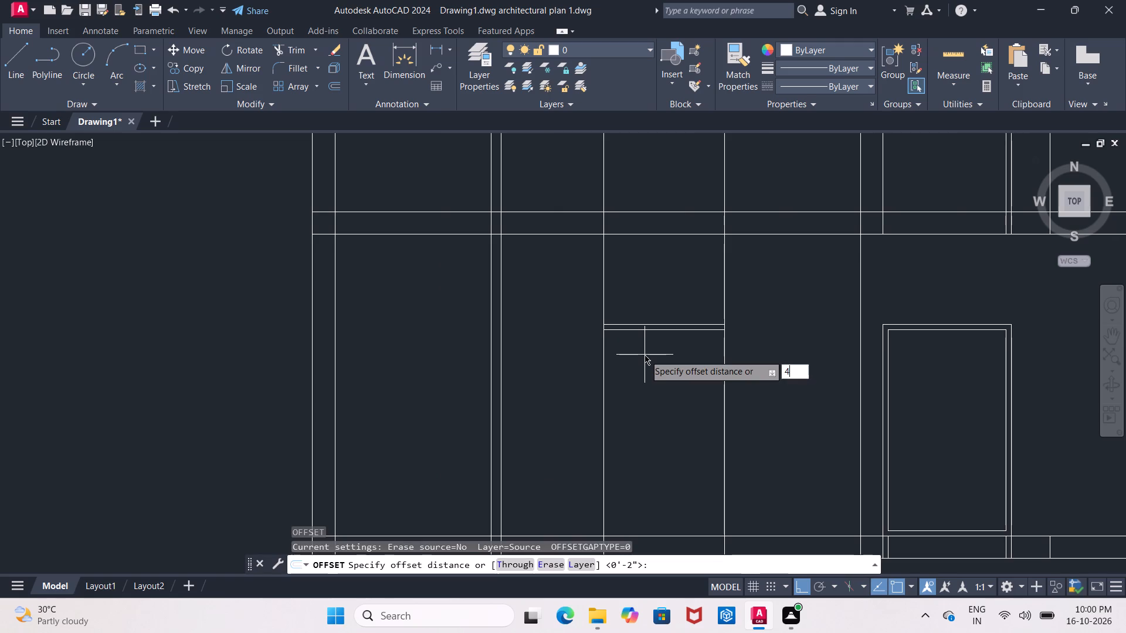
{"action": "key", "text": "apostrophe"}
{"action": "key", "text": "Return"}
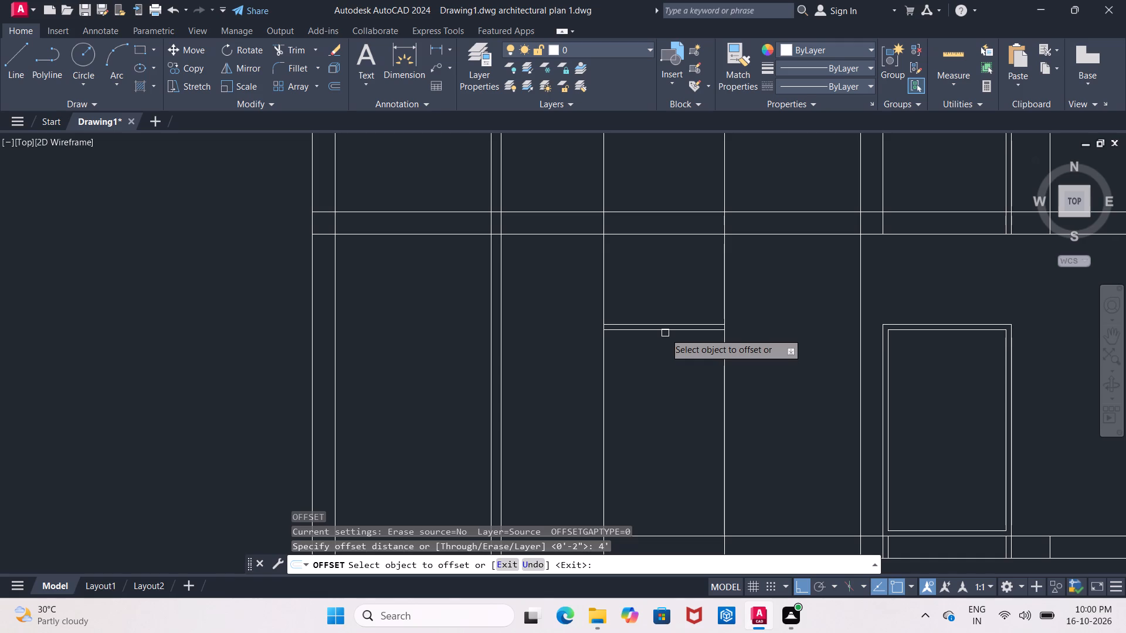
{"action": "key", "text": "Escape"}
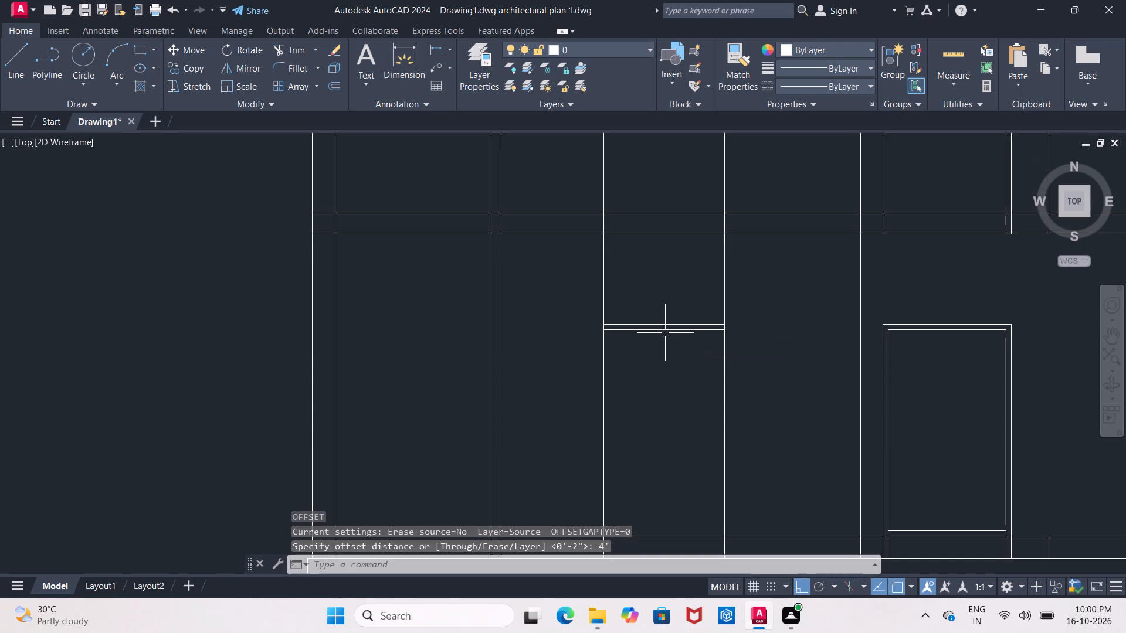
Offset the lower head line of the bedroom window bay 3' downward as the window's sill line.
{"action": "key", "text": "o"}
{"action": "key", "text": "Return"}
{"action": "key", "text": "3"}
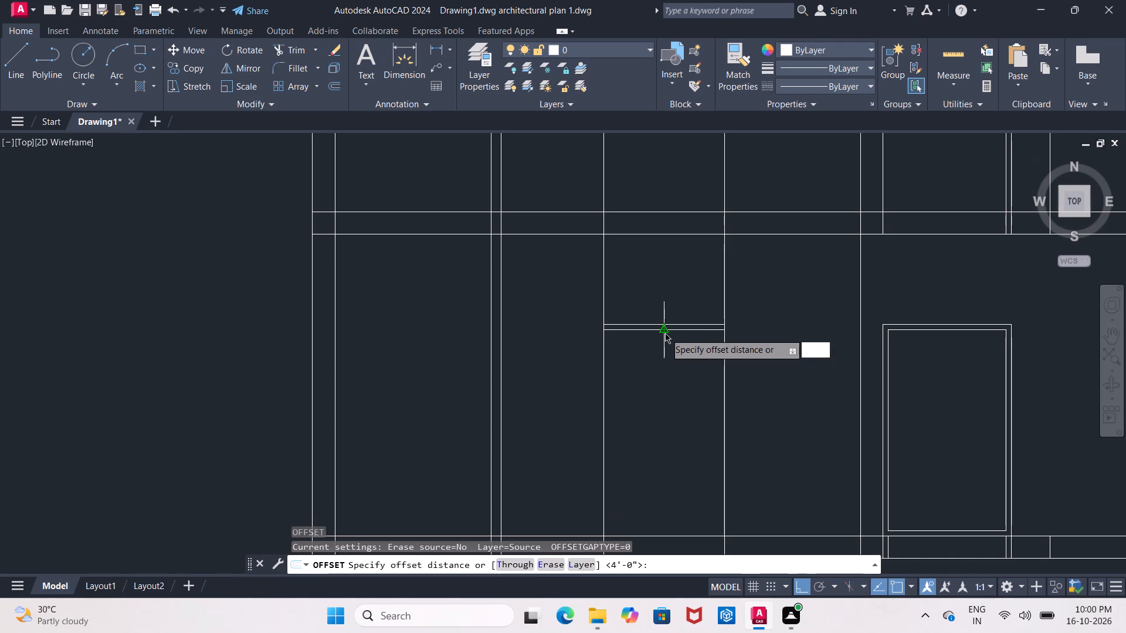
{"action": "key", "text": "apostrophe"}
{"action": "key", "text": "Return"}
{"action": "left_click", "coordinate": [665, 333]}
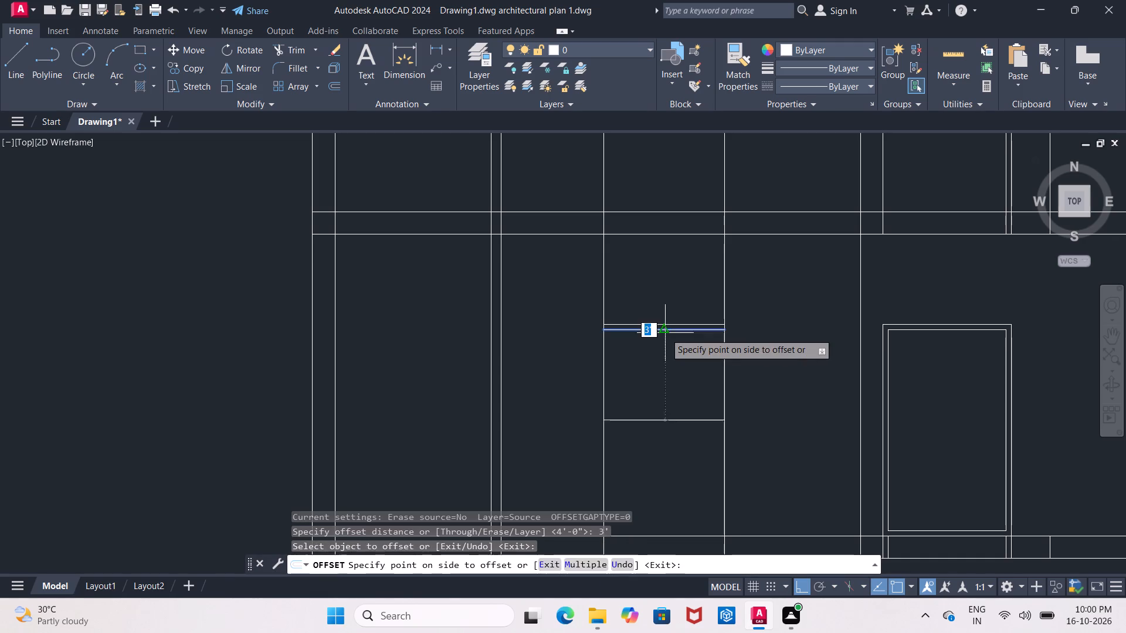
{"action": "left_click", "coordinate": [698, 381]}
{"action": "middle_click_drag", "start_coordinate": [702, 385], "coordinate": [701, 319]}
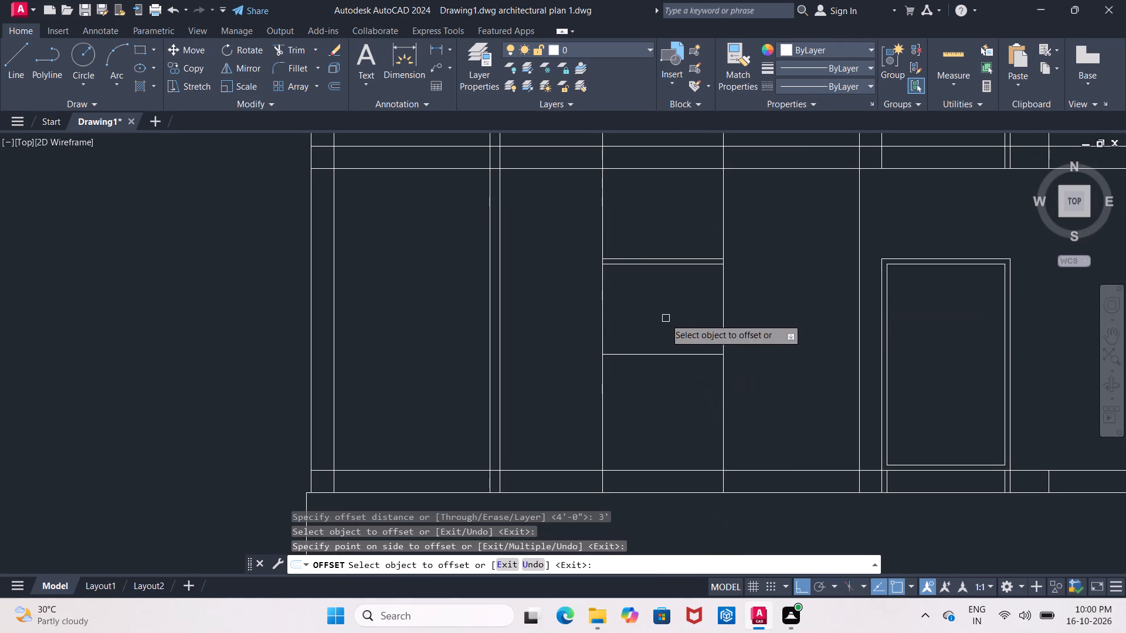
{"action": "key", "text": "Return"}
Offset the bedroom window's sill line 2" upward and both of its side rays 2" inward.
{"action": "key", "text": "Return"}
{"action": "key", "text": "2"}
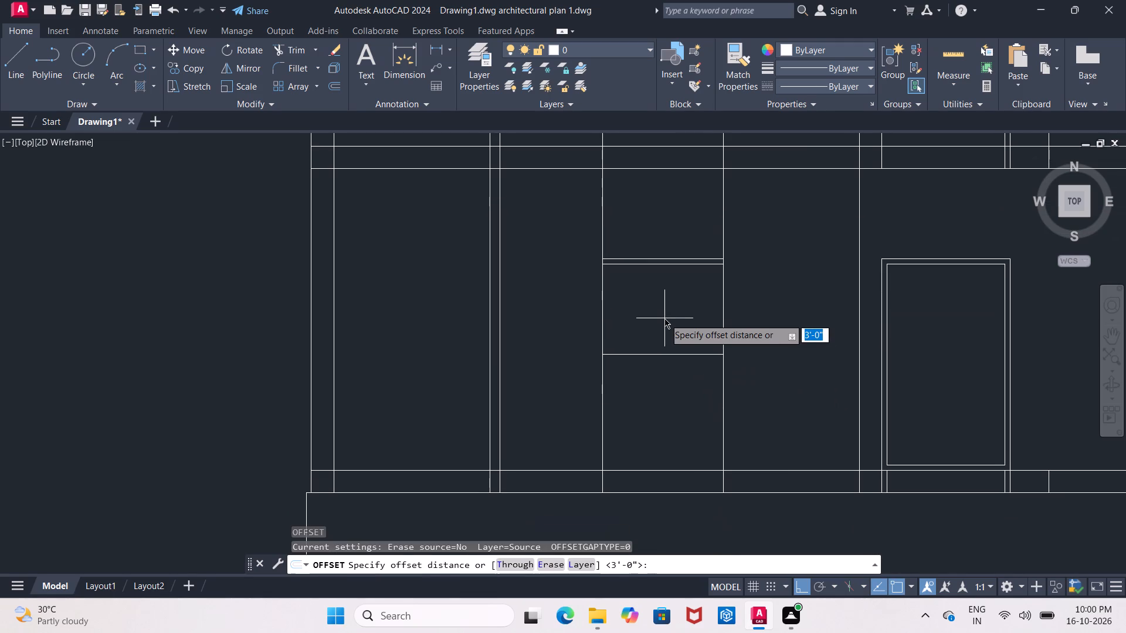
{"action": "key", "text": "shift+quotedbl"}
{"action": "key", "text": "Return"}
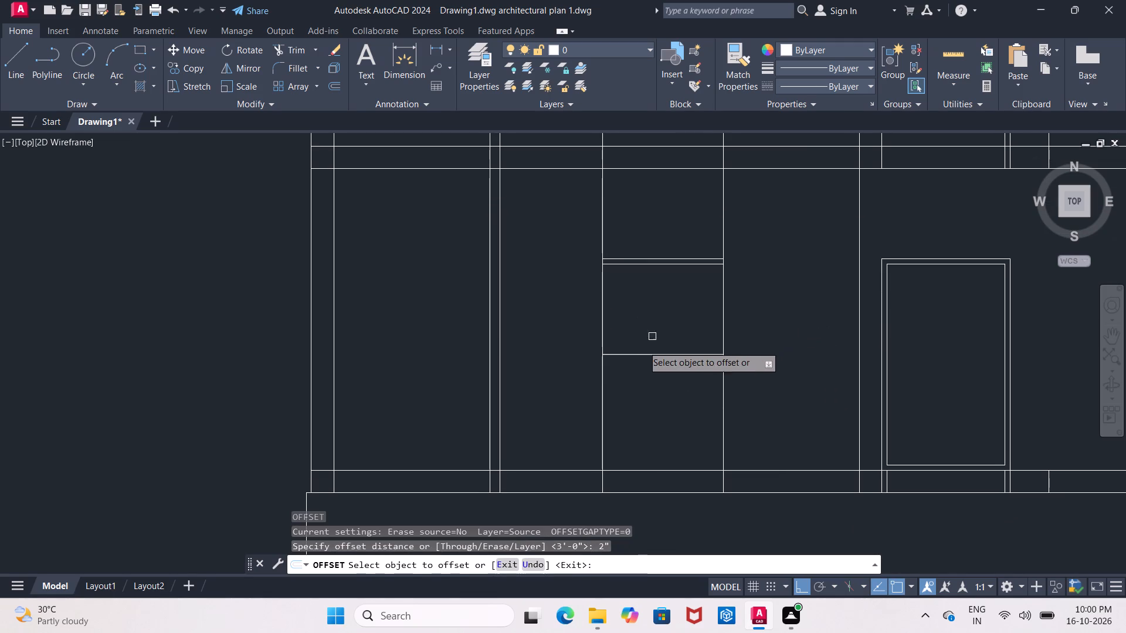
{"action": "left_click", "coordinate": [647, 356]}
{"action": "left_click", "coordinate": [654, 329]}
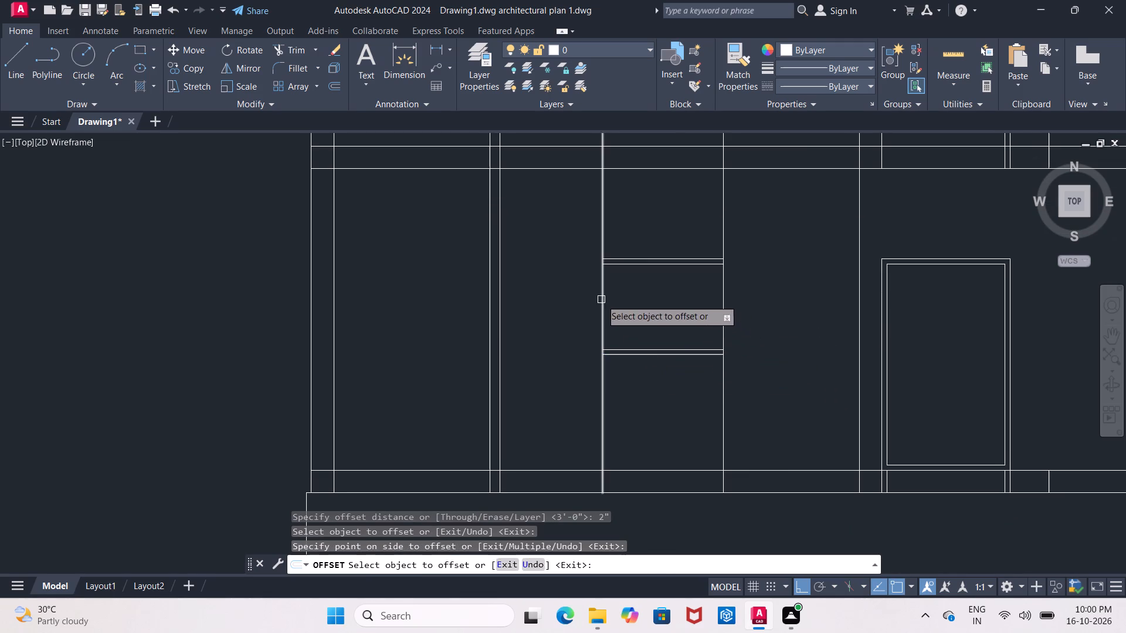
{"action": "left_click", "coordinate": [601, 300]}
{"action": "left_click", "coordinate": [635, 316]}
{"action": "left_click", "coordinate": [727, 317]}
{"action": "left_click", "coordinate": [630, 325]}
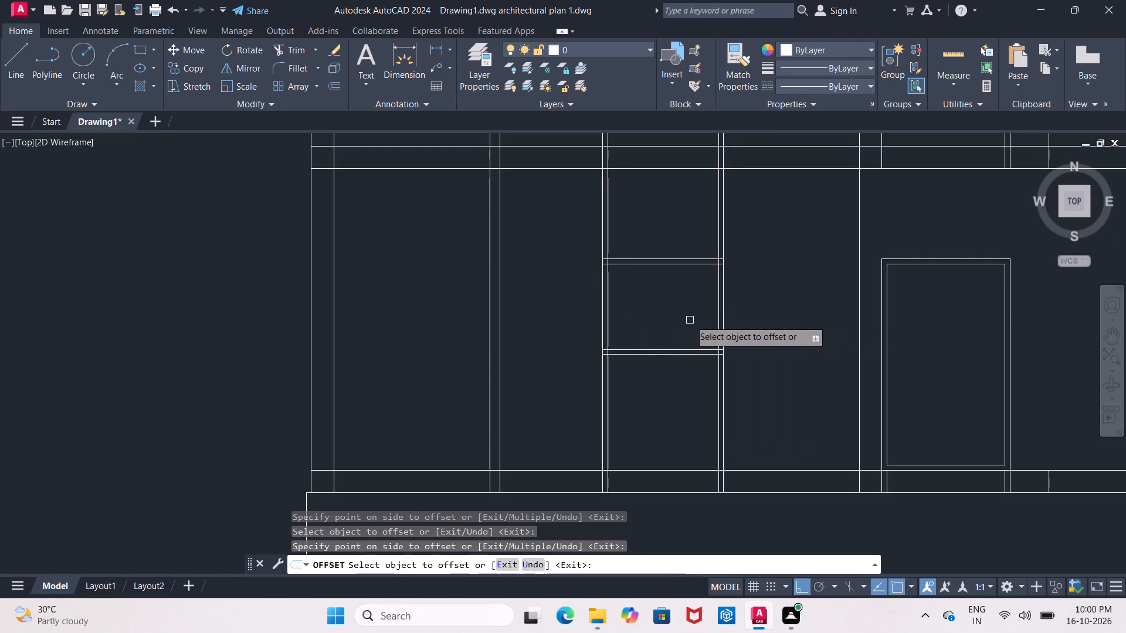
Trim the bedroom window's frame side lines above the head up to the level line and below the sill down to the base line.
{"action": "key", "text": "Escape"}
{"action": "type", "text": "TR"}
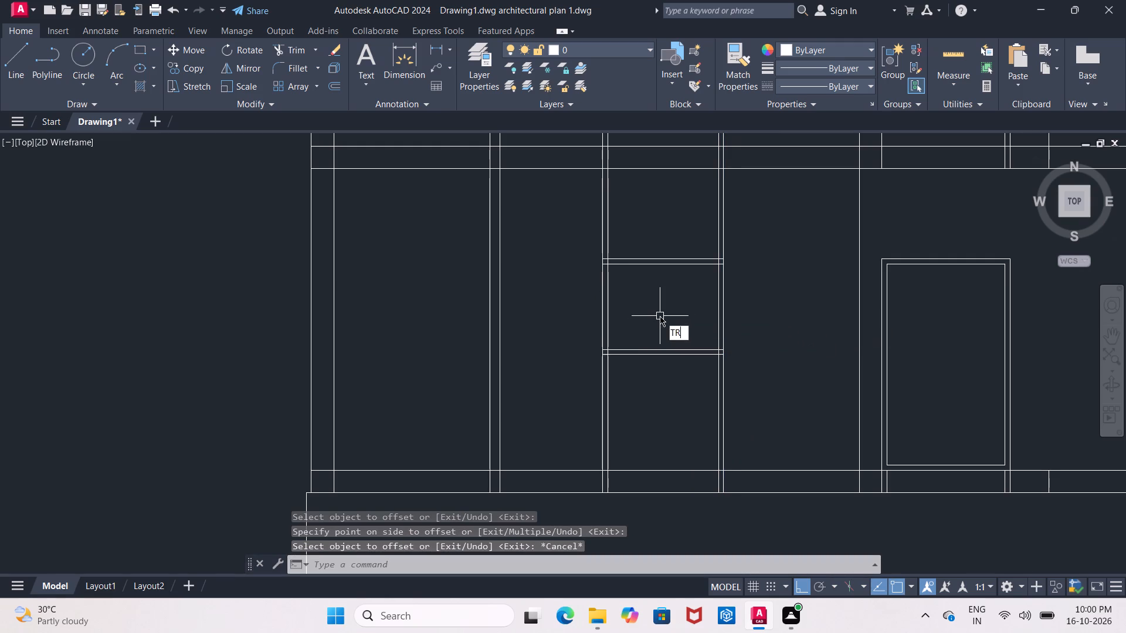
{"action": "key", "text": "Return"}
{"action": "key", "text": "Return"}
{"action": "middle_click_drag", "start_coordinate": [647, 233], "coordinate": [603, 297]}
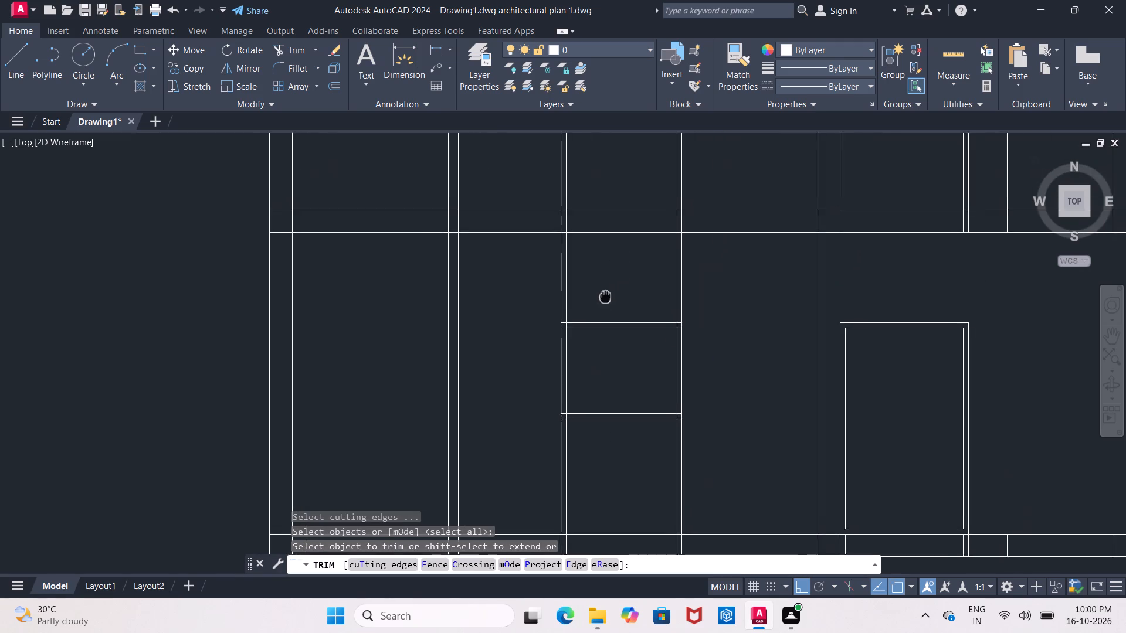
{"action": "middle_click_drag", "start_coordinate": [603, 297], "coordinate": [598, 302]}
{"action": "left_click", "coordinate": [558, 319]}
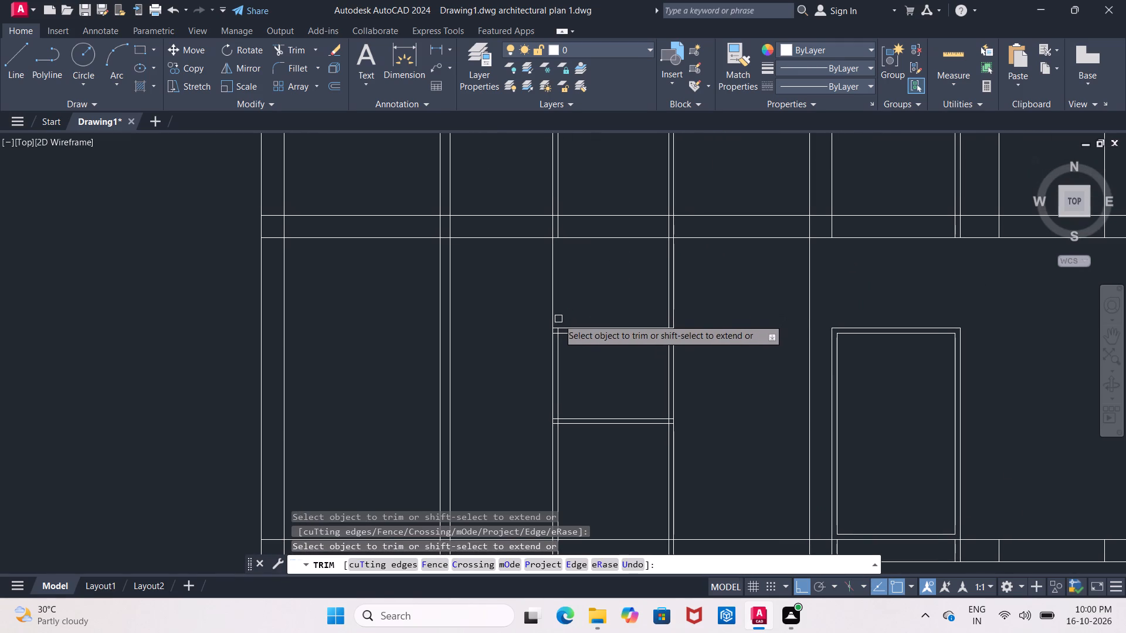
{"action": "left_click", "coordinate": [554, 313]}
{"action": "left_click", "coordinate": [674, 311]}
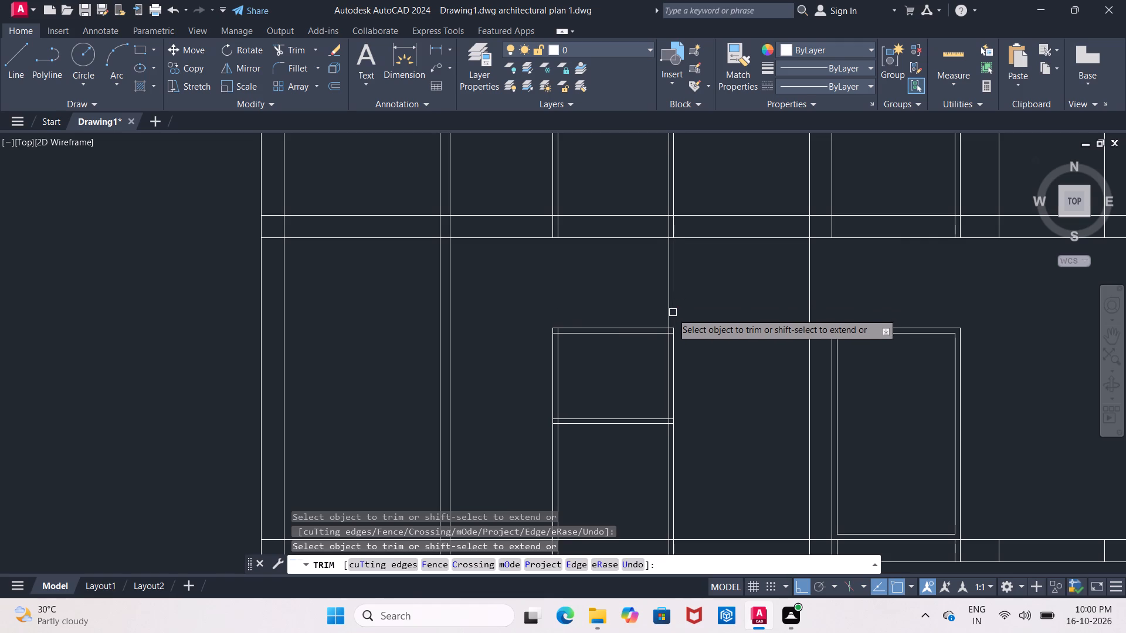
{"action": "left_click", "coordinate": [668, 315]}
{"action": "left_click_drag", "start_coordinate": [481, 460], "coordinate": [524, 460]}
{"action": "left_click", "coordinate": [690, 458]}
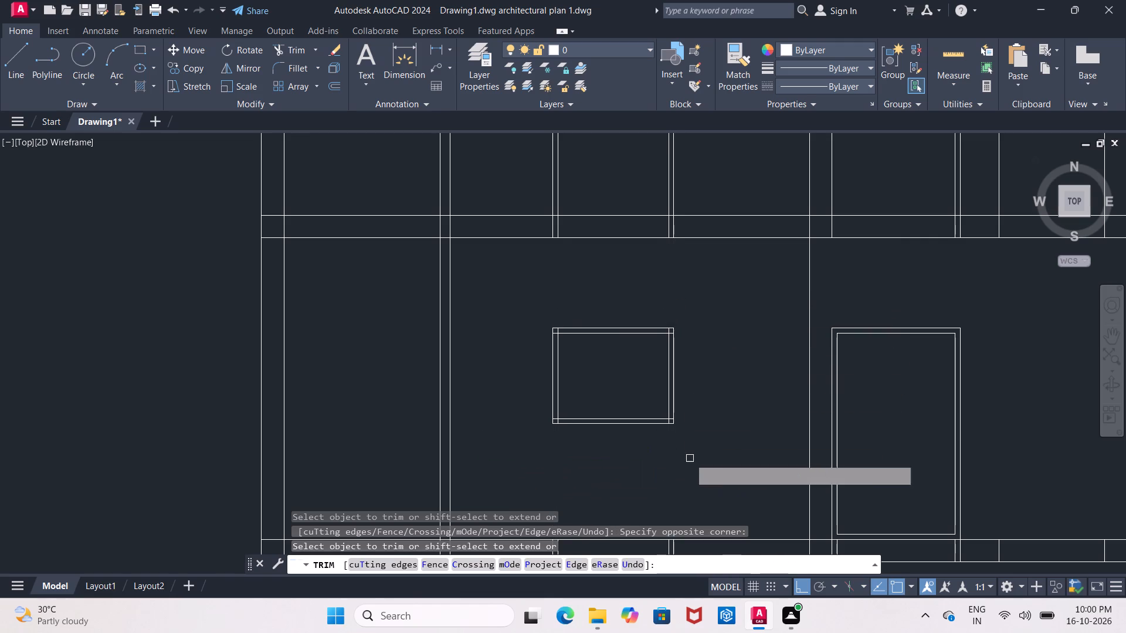
Erase the four short ray stubs directly under the bedroom window, between the base line and the plinth's top edge.
{"action": "middle_click_drag", "start_coordinate": [690, 467], "coordinate": [734, 319]}
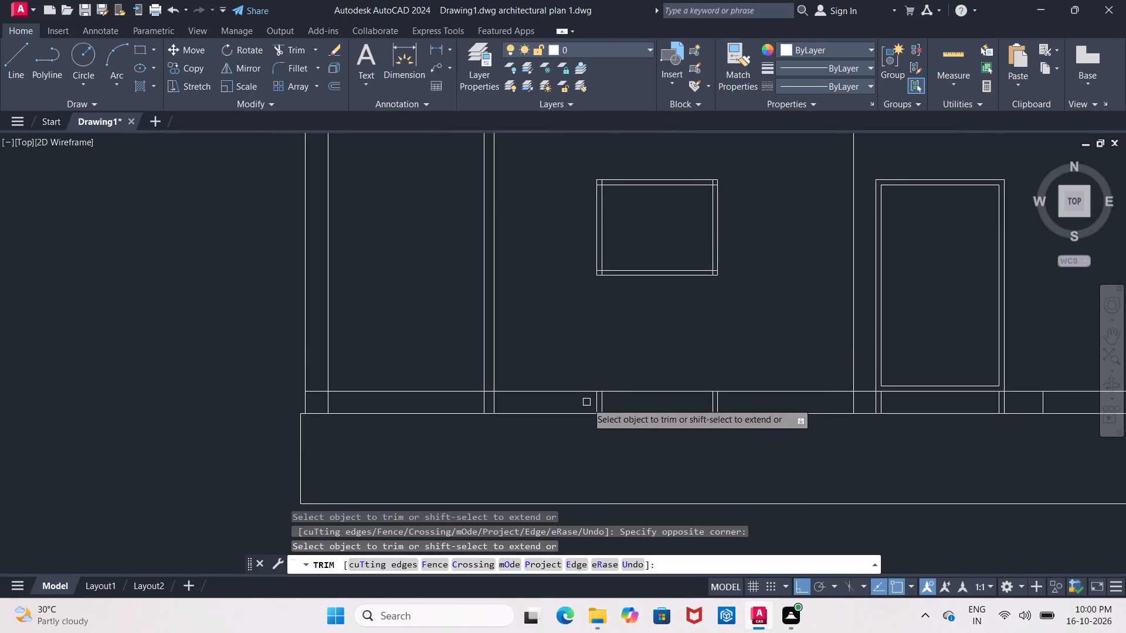
{"action": "scroll", "coordinate": [588, 403], "scroll_direction": "up", "scroll_amount": 1}
{"action": "left_click", "coordinate": [586, 402]}
{"action": "left_click", "coordinate": [827, 409]}
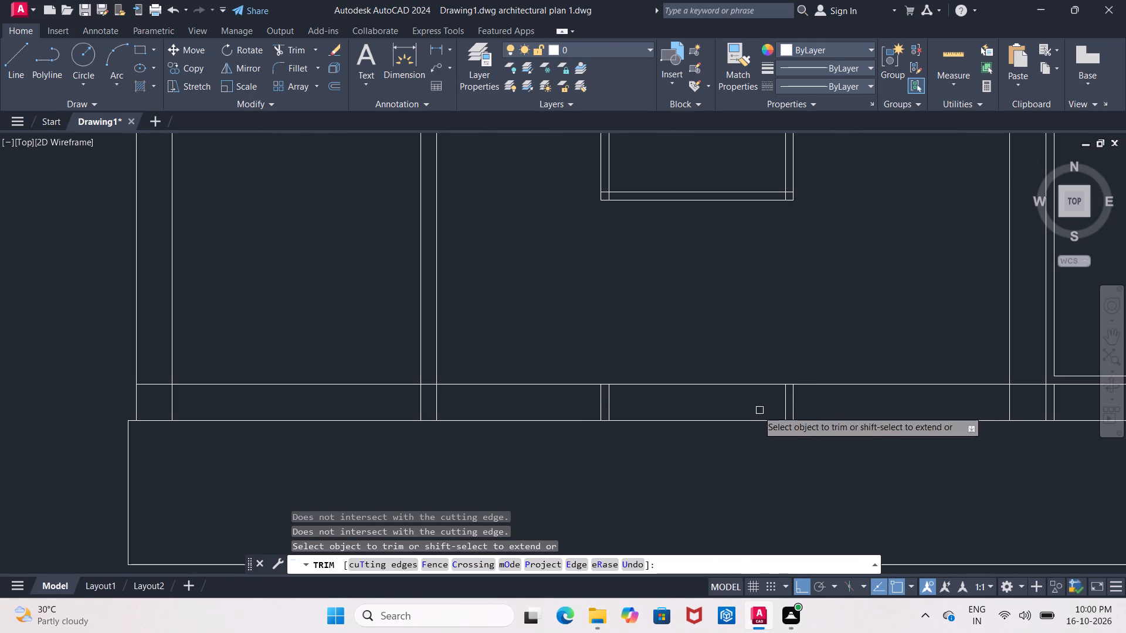
{"action": "key", "text": "Escape"}
{"action": "left_click", "coordinate": [602, 405]}
{"action": "left_click", "coordinate": [612, 407]}
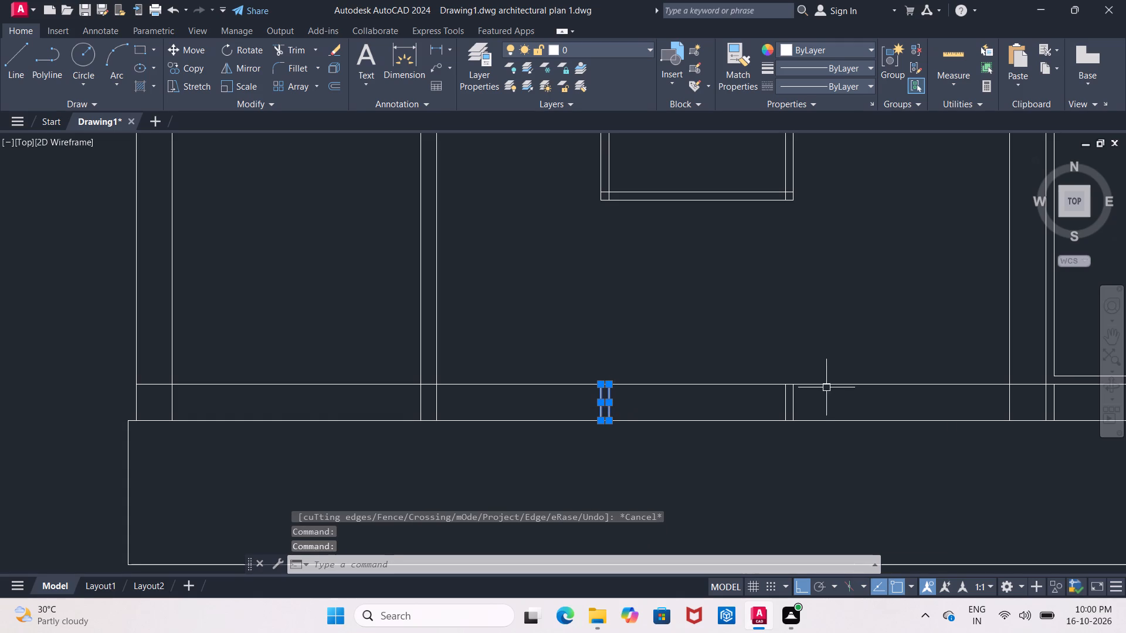
{"action": "left_click", "coordinate": [784, 397]}
{"action": "left_click", "coordinate": [796, 401]}
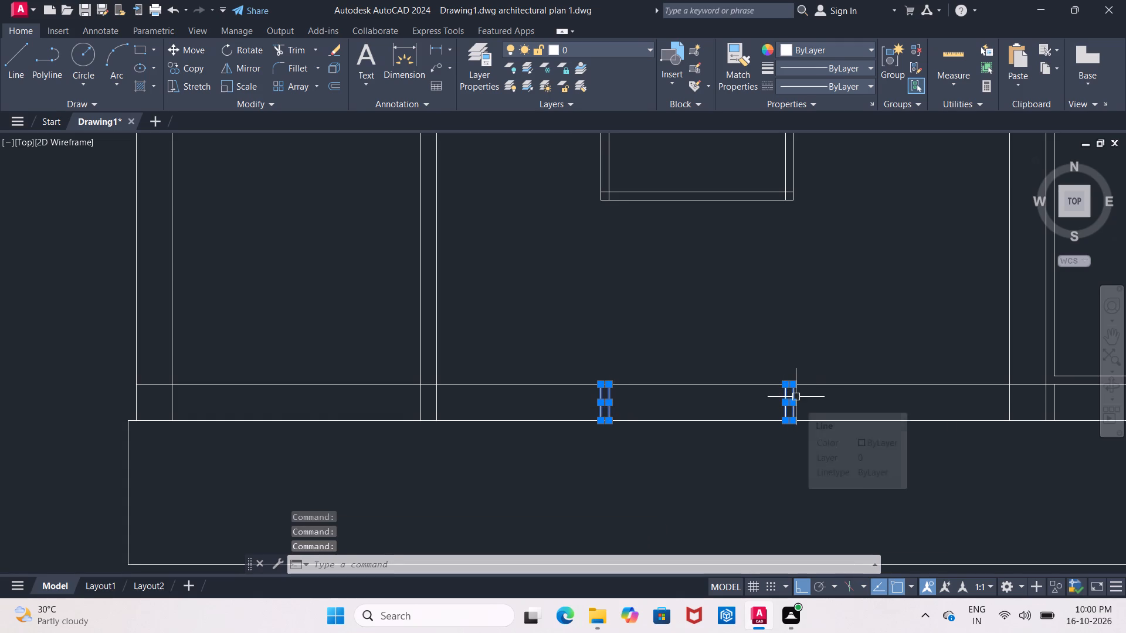
{"action": "key", "text": "Delete"}
Erase the four projected rays that run from the plan's bedroom window down to the level line above the elevation window.
{"action": "scroll", "coordinate": [749, 244], "scroll_direction": "down", "scroll_amount": 1}
{"action": "middle_click_drag", "start_coordinate": [749, 244], "coordinate": [739, 326]}
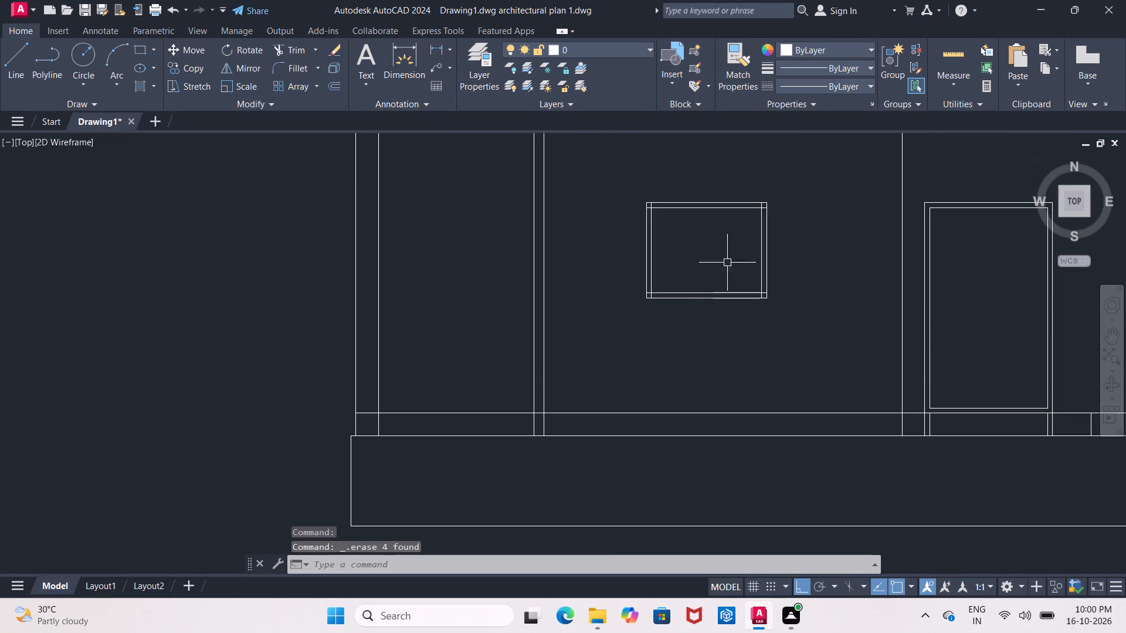
{"action": "middle_click_drag", "start_coordinate": [671, 182], "coordinate": [631, 207]}
{"action": "scroll", "coordinate": [630, 208], "scroll_direction": "up", "scroll_amount": 1}
{"action": "scroll", "coordinate": [630, 213], "scroll_direction": "down", "scroll_amount": 2}
{"action": "middle_click_drag", "start_coordinate": [630, 219], "coordinate": [613, 315]}
{"action": "scroll", "coordinate": [606, 299], "scroll_direction": "down", "scroll_amount": 2}
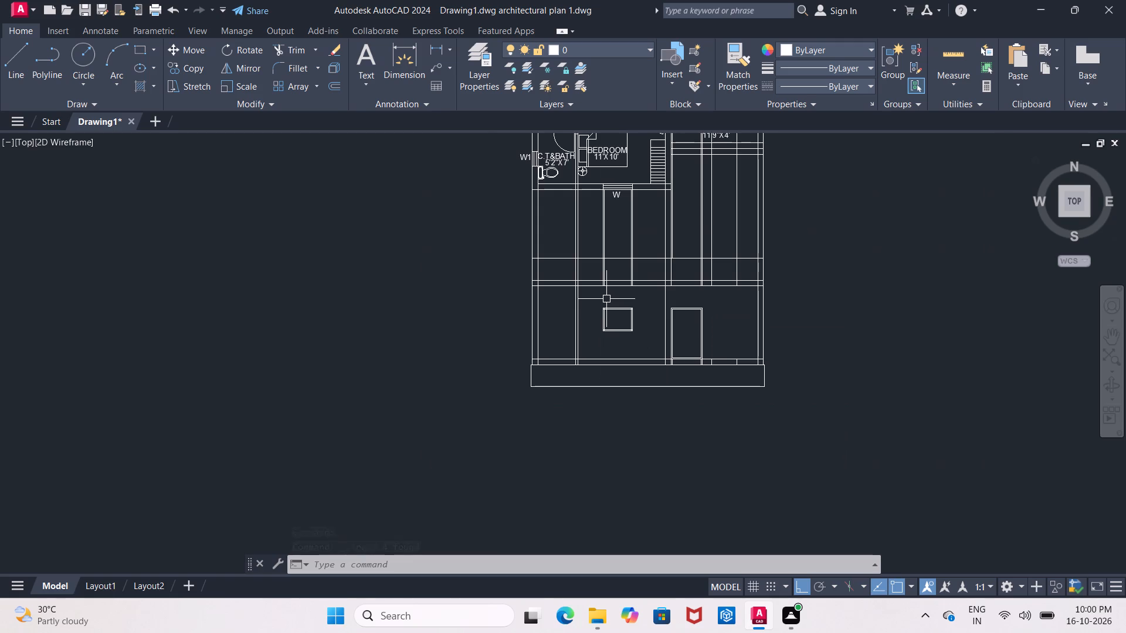
{"action": "scroll", "coordinate": [606, 299], "scroll_direction": "up", "scroll_amount": 2}
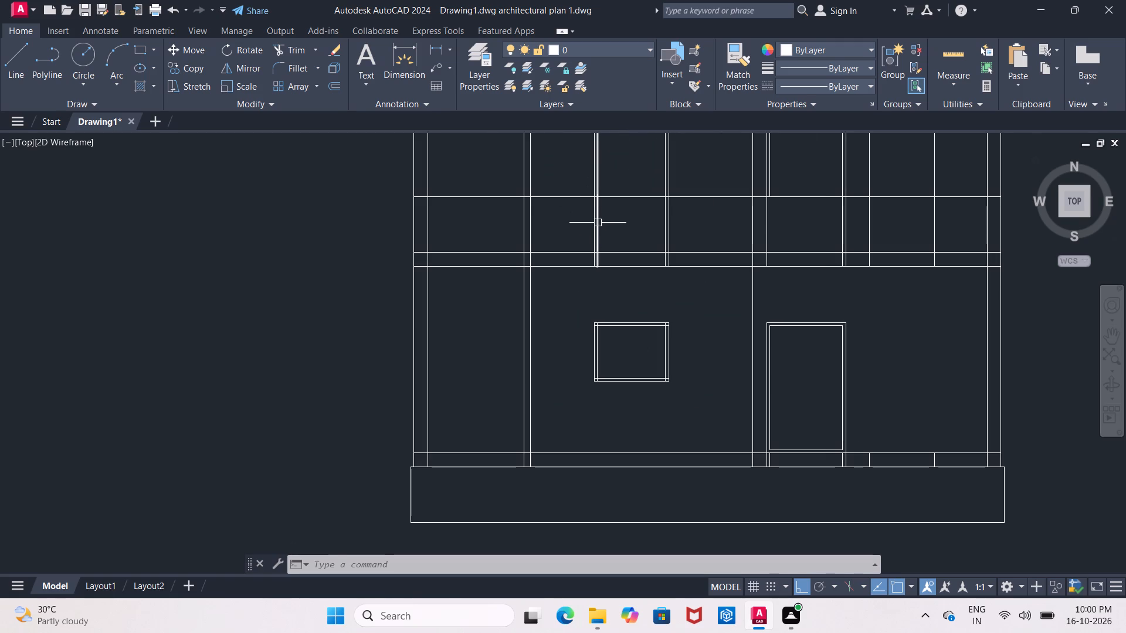
{"action": "left_click", "coordinate": [598, 223]}
{"action": "scroll", "coordinate": [598, 223], "scroll_direction": "up", "scroll_amount": 3}
{"action": "left_click", "coordinate": [578, 237]}
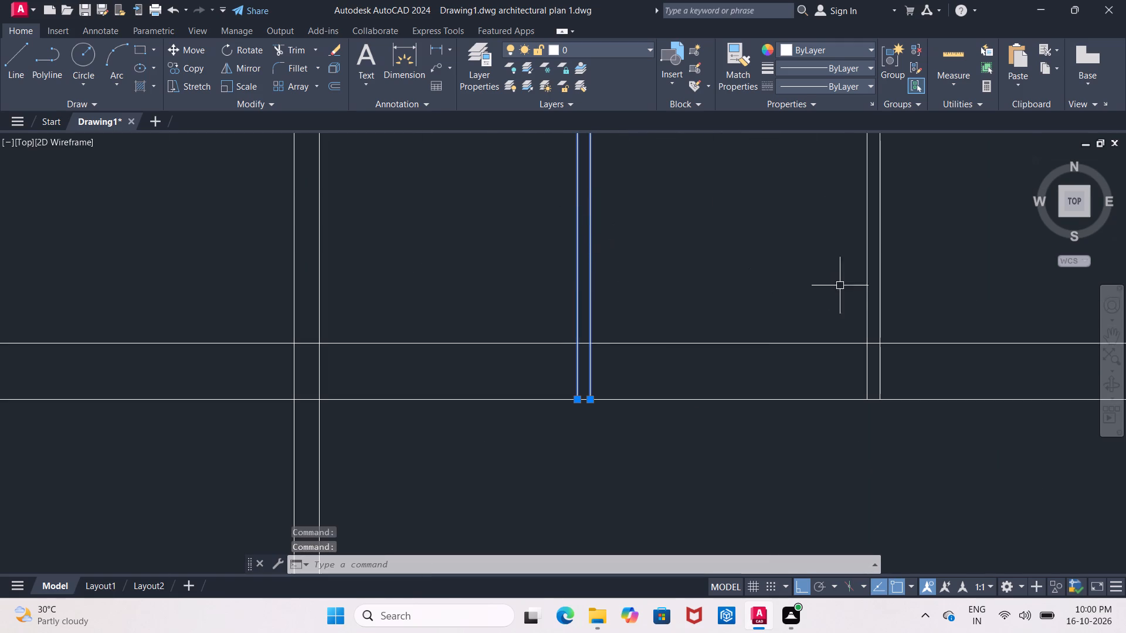
{"action": "left_click", "coordinate": [864, 299]}
{"action": "left_click", "coordinate": [884, 303]}
{"action": "left_click", "coordinate": [881, 307]}
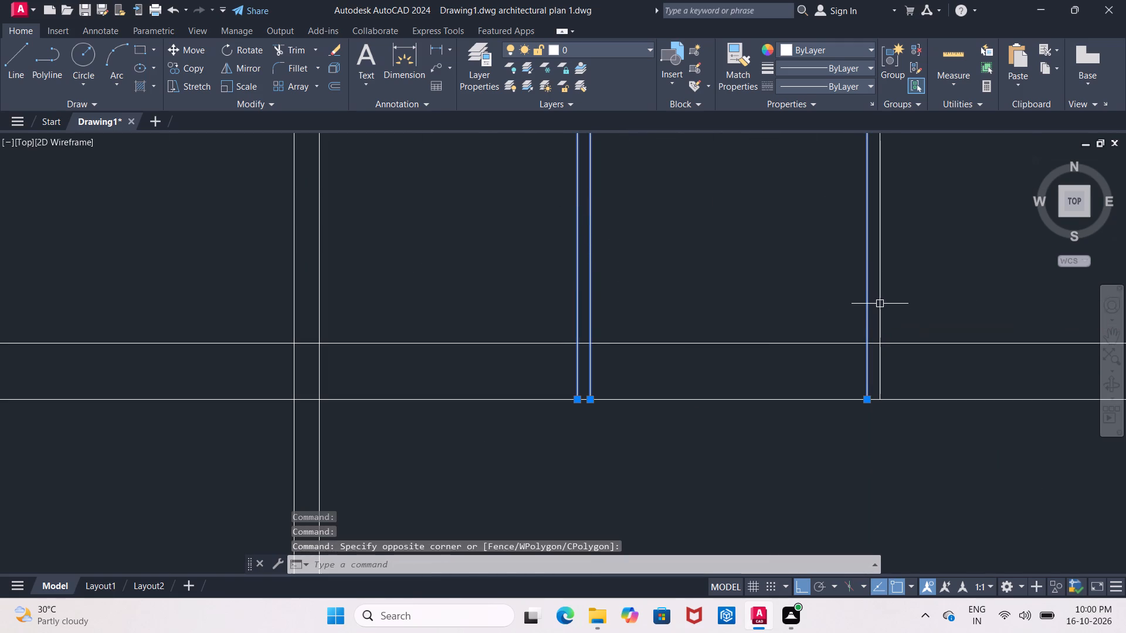
{"action": "left_click", "coordinate": [879, 305]}
{"action": "key", "text": "Delete"}
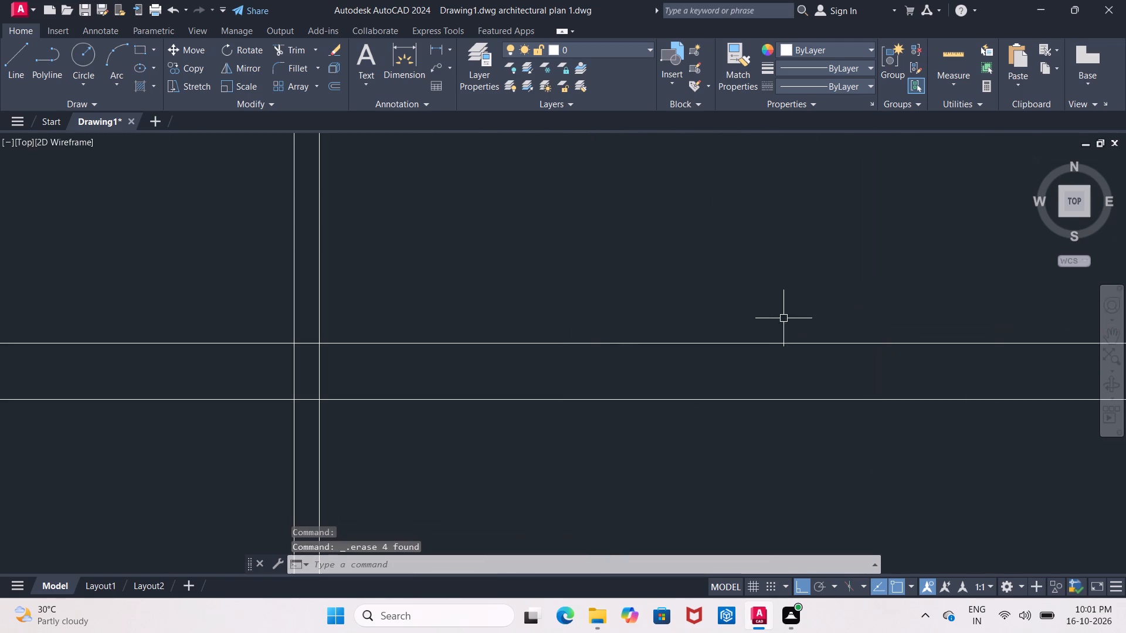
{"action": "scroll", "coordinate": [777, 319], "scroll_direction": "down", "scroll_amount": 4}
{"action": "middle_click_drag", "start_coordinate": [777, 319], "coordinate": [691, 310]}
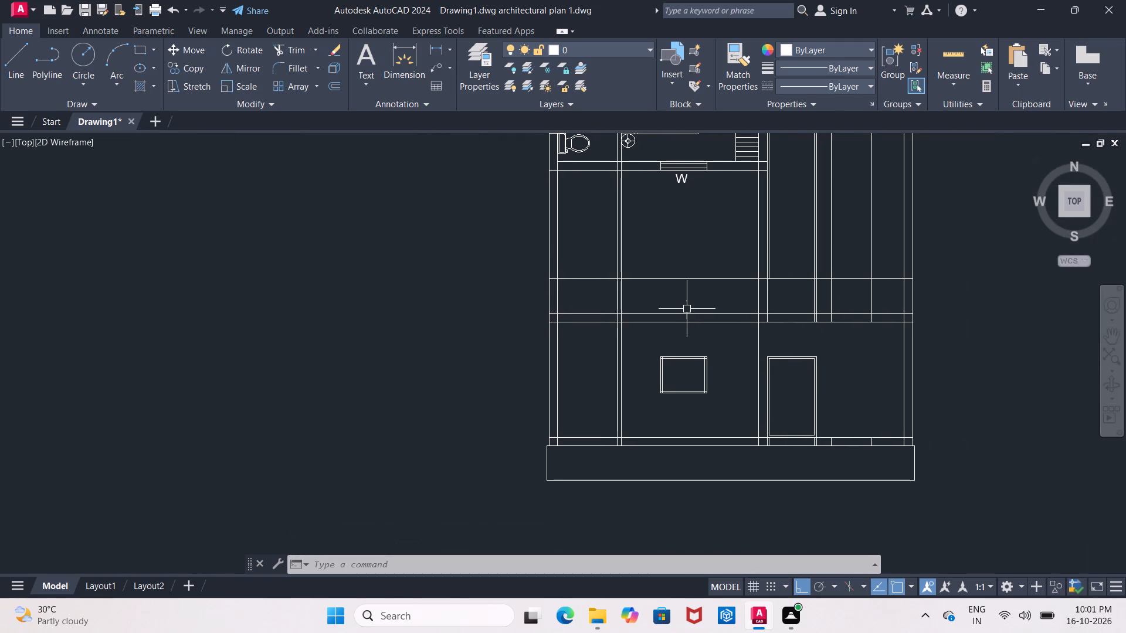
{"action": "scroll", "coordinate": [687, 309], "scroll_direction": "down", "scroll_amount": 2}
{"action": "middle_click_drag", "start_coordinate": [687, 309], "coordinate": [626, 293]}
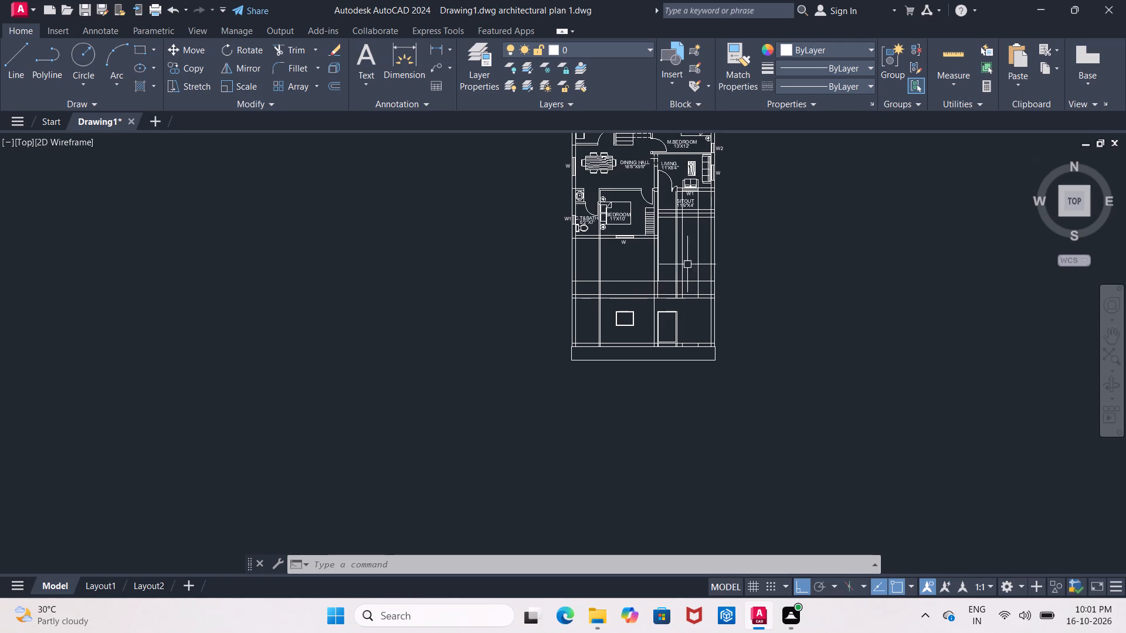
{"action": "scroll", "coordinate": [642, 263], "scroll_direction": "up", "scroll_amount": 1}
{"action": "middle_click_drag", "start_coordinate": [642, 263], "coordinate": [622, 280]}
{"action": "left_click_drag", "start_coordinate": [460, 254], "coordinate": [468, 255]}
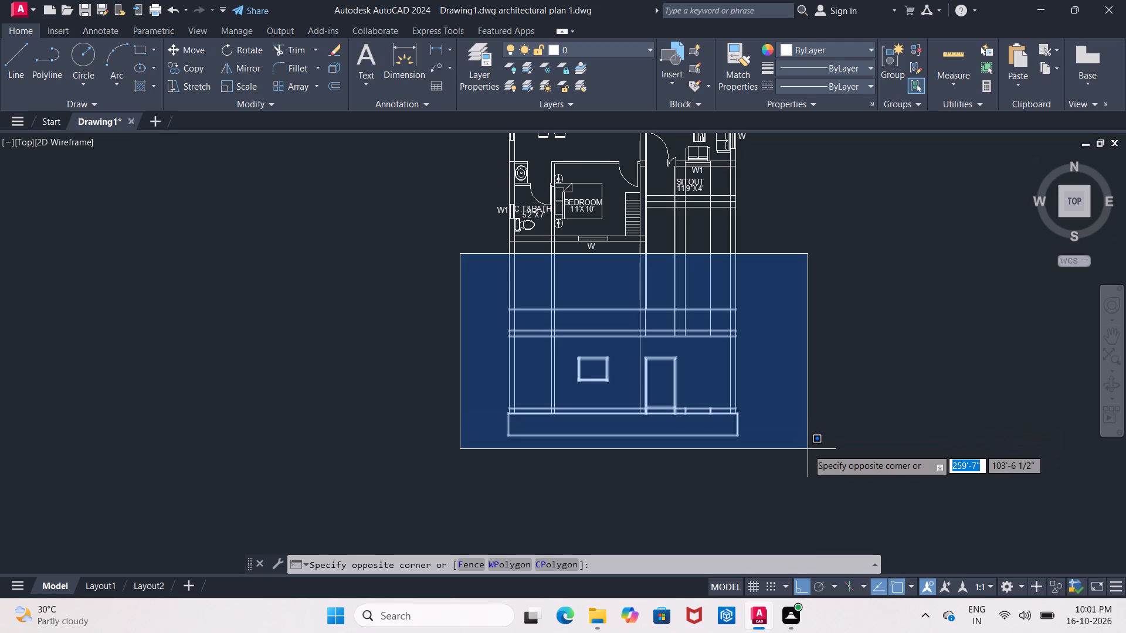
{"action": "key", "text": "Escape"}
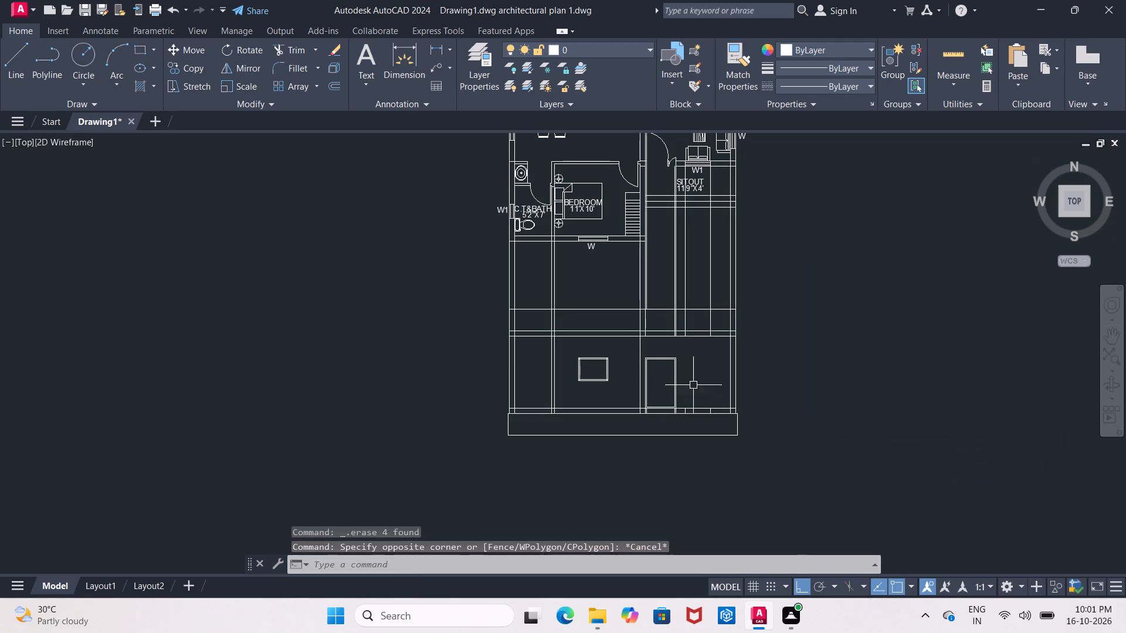
Trim the door frame's two outer side lines where they pass below the base line into the plinth's top edge.
{"action": "scroll", "coordinate": [616, 326], "scroll_direction": "up", "scroll_amount": 1}
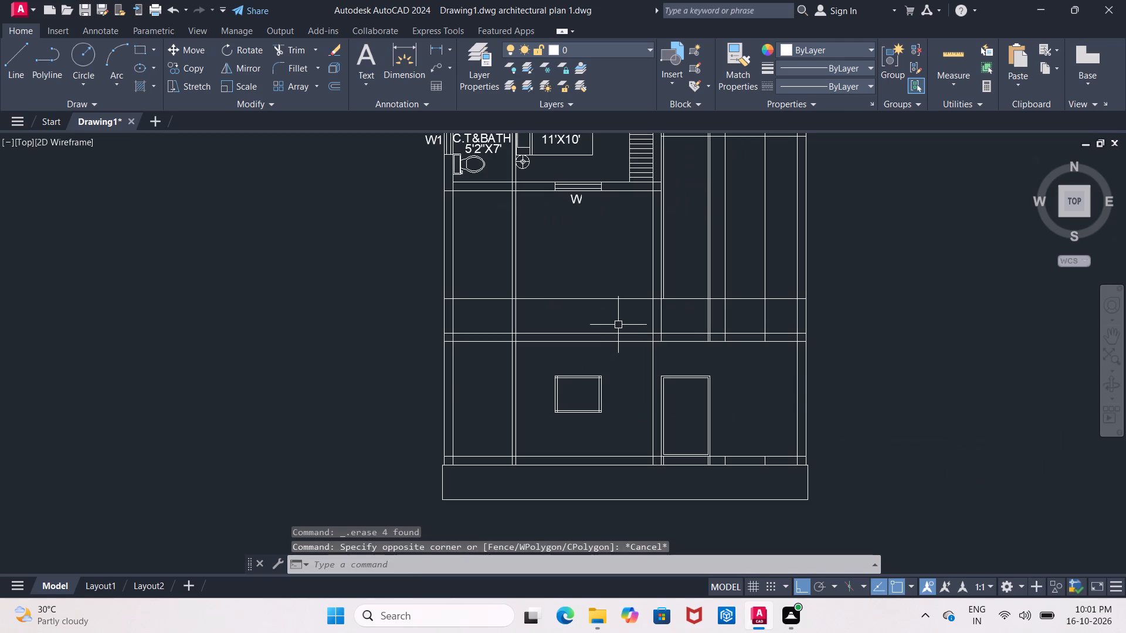
{"action": "scroll", "coordinate": [623, 386], "scroll_direction": "up", "scroll_amount": 2}
{"action": "middle_click_drag", "start_coordinate": [623, 386], "coordinate": [620, 298]}
{"action": "scroll", "coordinate": [623, 386], "scroll_direction": "down", "scroll_amount": 1}
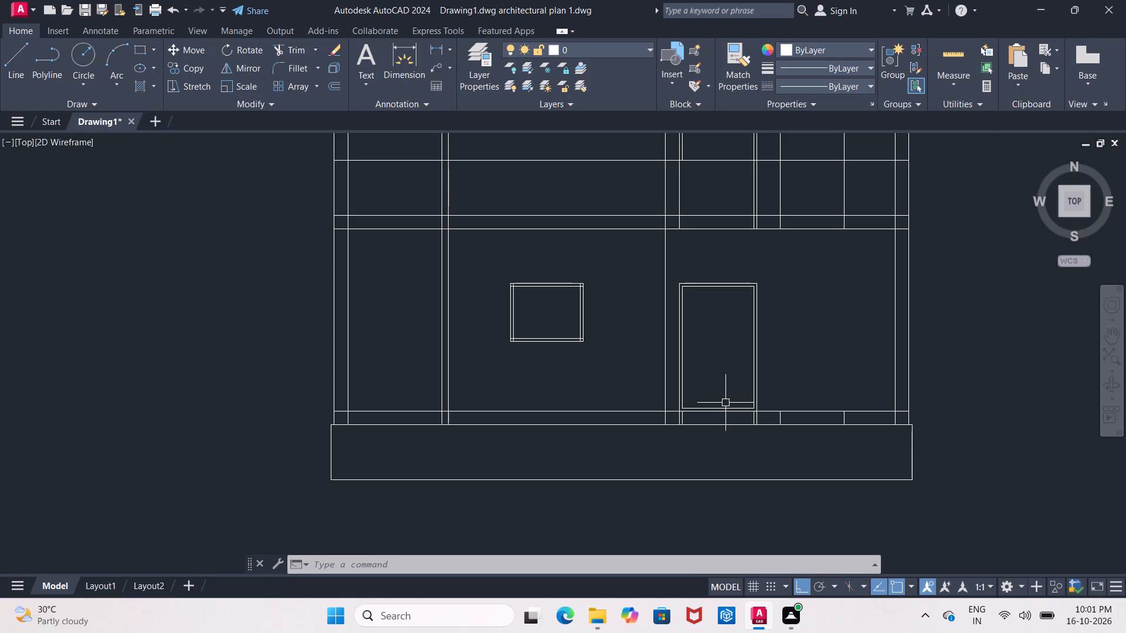
{"action": "scroll", "coordinate": [725, 403], "scroll_direction": "up", "scroll_amount": 2}
{"action": "middle_click_drag", "start_coordinate": [725, 403], "coordinate": [749, 373]}
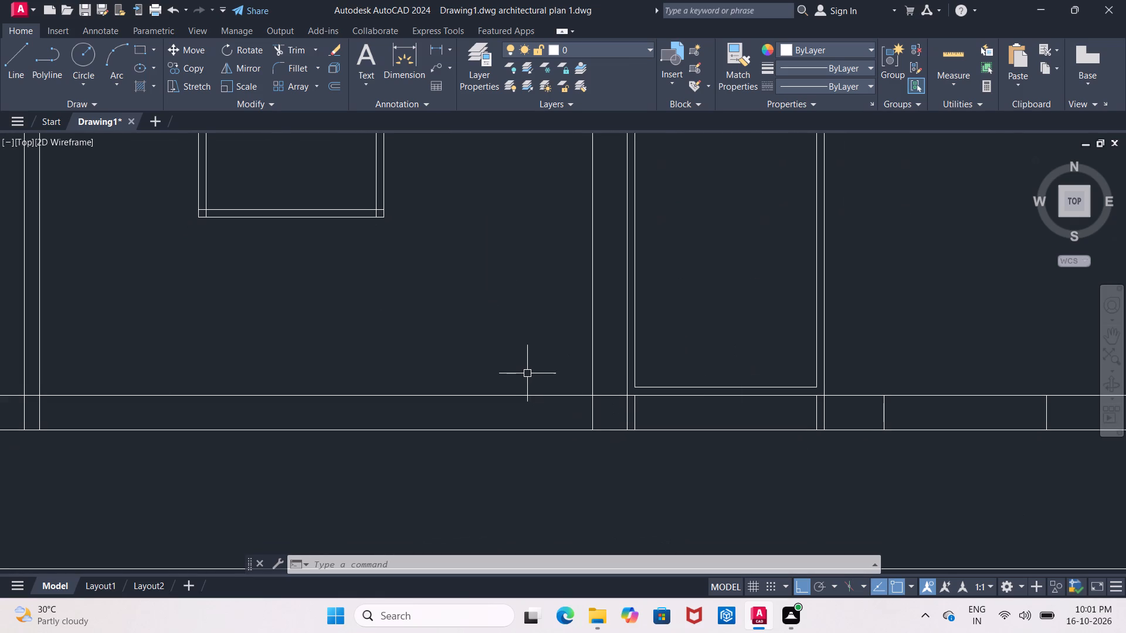
{"action": "key", "text": "Escape"}
{"action": "type", "text": "TR"}
{"action": "key", "text": "Return"}
{"action": "key", "text": "Return"}
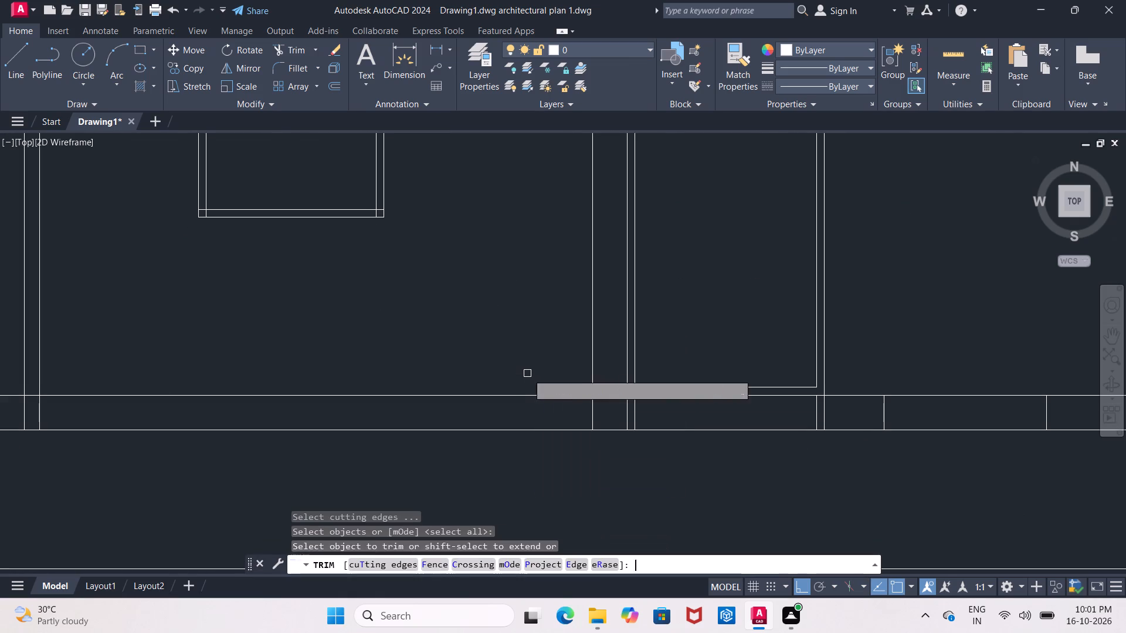
{"action": "left_click", "coordinate": [623, 413]}
{"action": "left_click", "coordinate": [632, 416]}
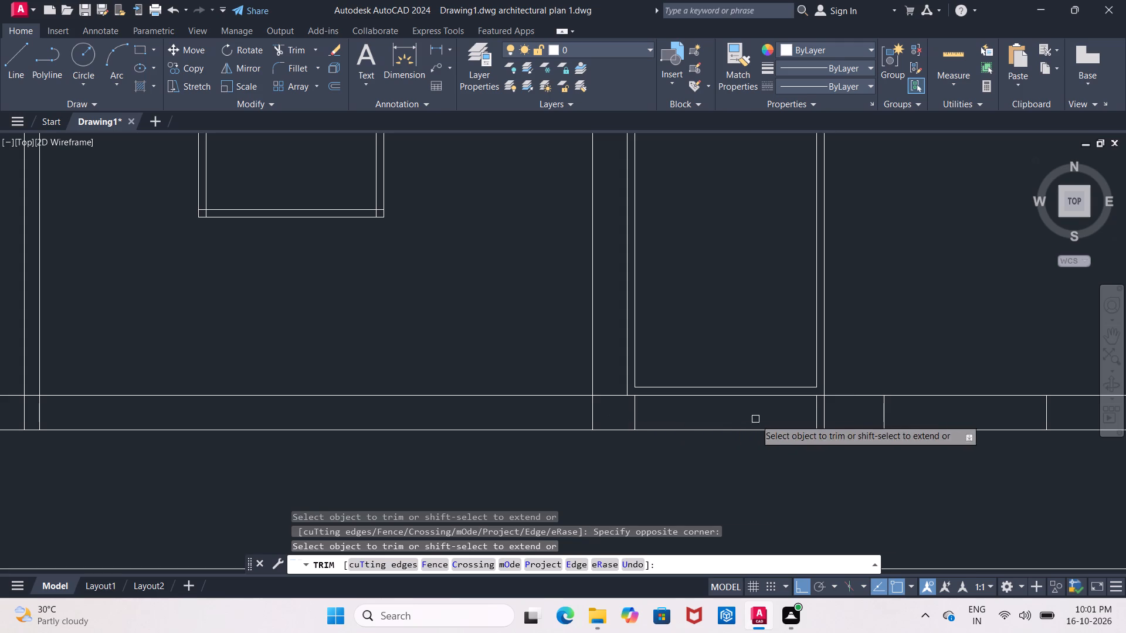
{"action": "left_click", "coordinate": [826, 414]}
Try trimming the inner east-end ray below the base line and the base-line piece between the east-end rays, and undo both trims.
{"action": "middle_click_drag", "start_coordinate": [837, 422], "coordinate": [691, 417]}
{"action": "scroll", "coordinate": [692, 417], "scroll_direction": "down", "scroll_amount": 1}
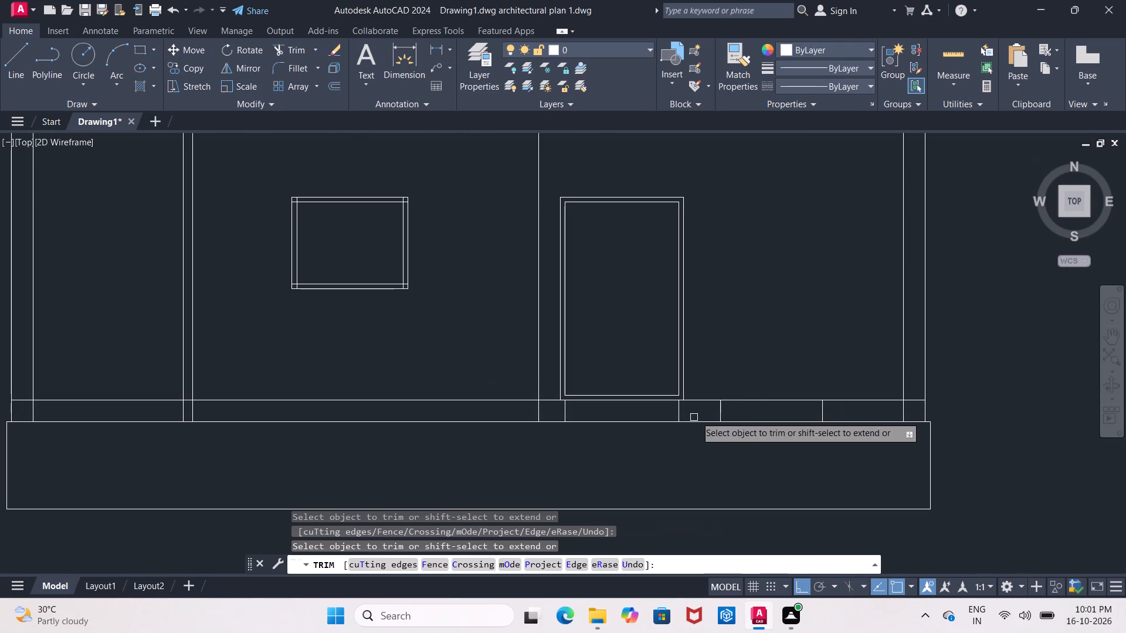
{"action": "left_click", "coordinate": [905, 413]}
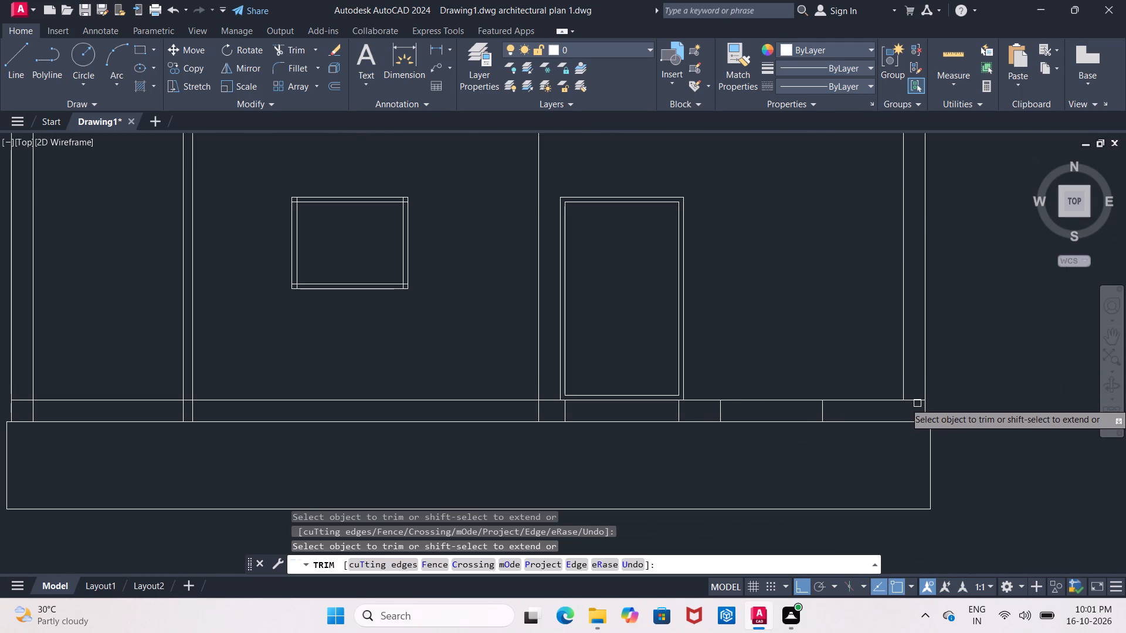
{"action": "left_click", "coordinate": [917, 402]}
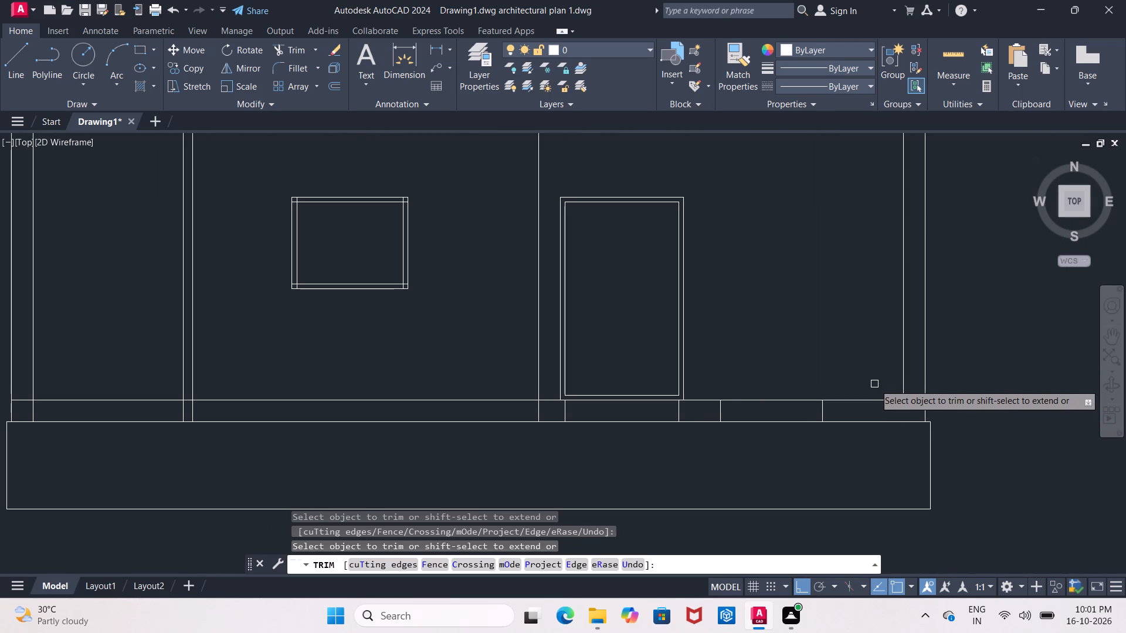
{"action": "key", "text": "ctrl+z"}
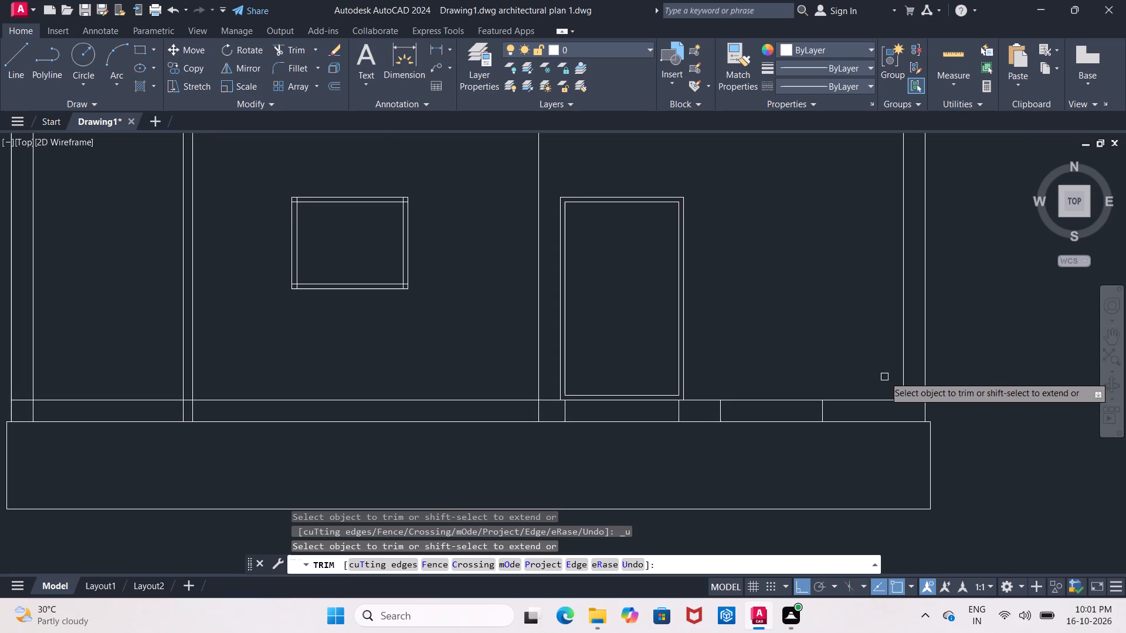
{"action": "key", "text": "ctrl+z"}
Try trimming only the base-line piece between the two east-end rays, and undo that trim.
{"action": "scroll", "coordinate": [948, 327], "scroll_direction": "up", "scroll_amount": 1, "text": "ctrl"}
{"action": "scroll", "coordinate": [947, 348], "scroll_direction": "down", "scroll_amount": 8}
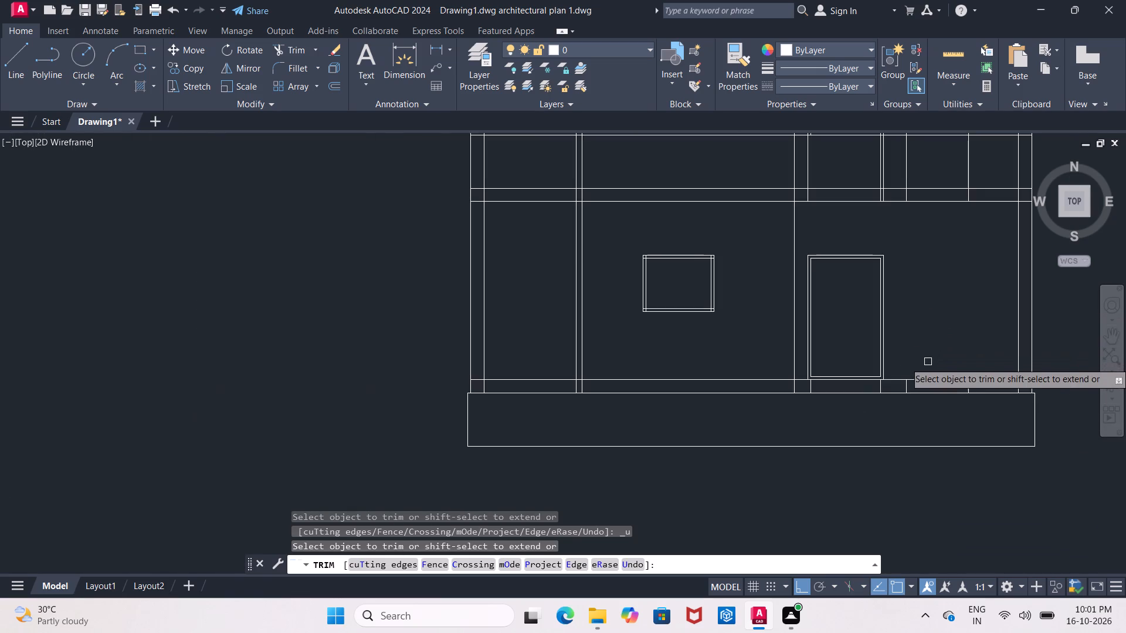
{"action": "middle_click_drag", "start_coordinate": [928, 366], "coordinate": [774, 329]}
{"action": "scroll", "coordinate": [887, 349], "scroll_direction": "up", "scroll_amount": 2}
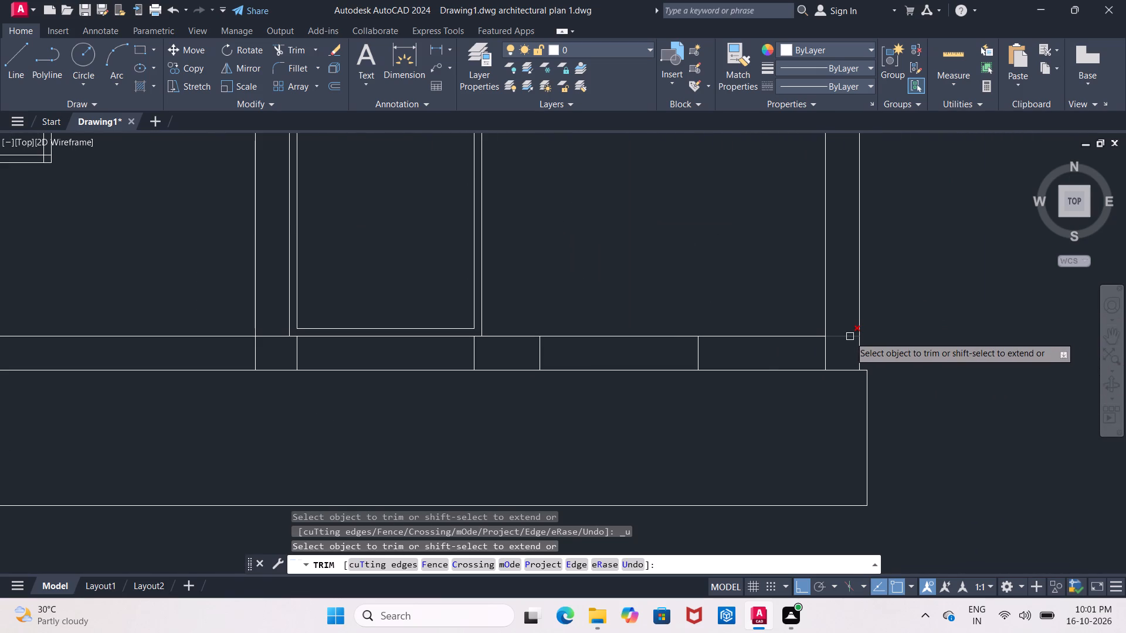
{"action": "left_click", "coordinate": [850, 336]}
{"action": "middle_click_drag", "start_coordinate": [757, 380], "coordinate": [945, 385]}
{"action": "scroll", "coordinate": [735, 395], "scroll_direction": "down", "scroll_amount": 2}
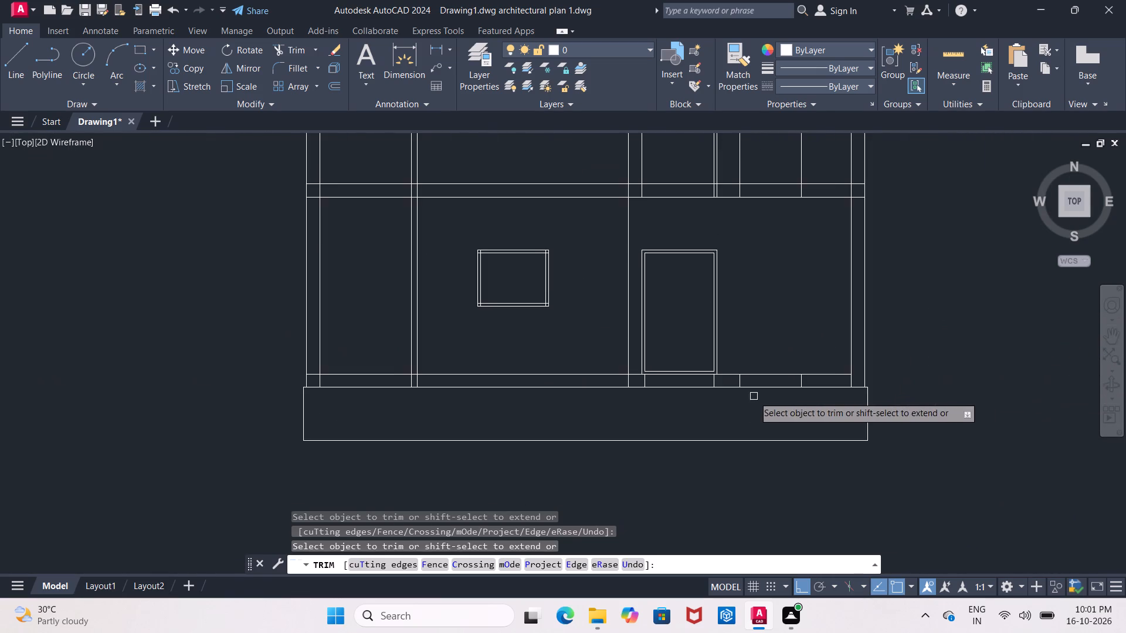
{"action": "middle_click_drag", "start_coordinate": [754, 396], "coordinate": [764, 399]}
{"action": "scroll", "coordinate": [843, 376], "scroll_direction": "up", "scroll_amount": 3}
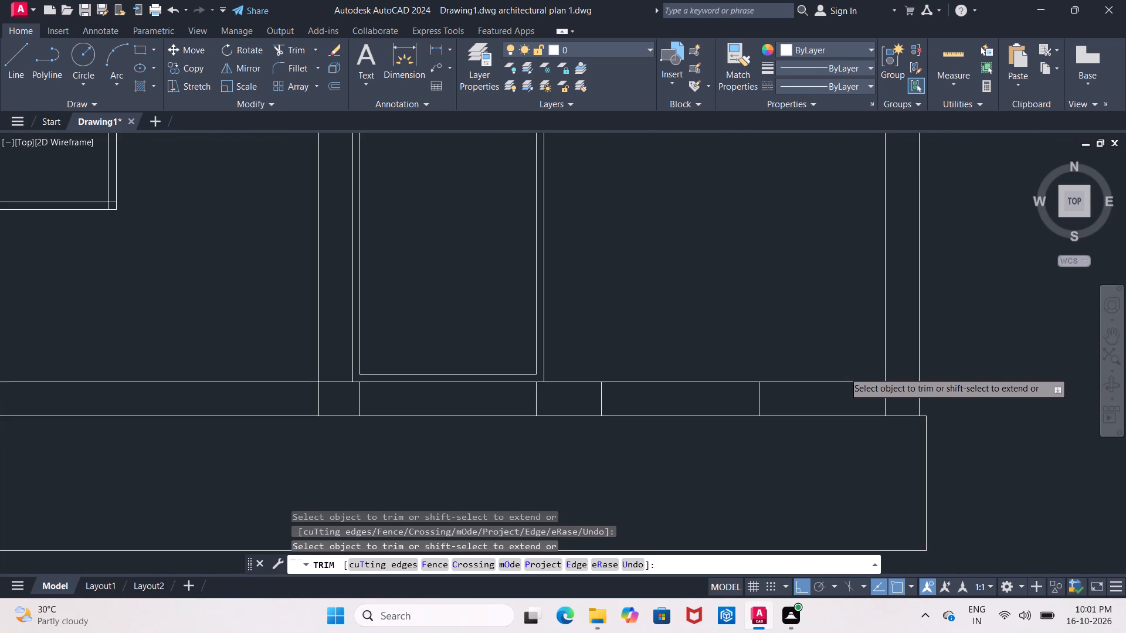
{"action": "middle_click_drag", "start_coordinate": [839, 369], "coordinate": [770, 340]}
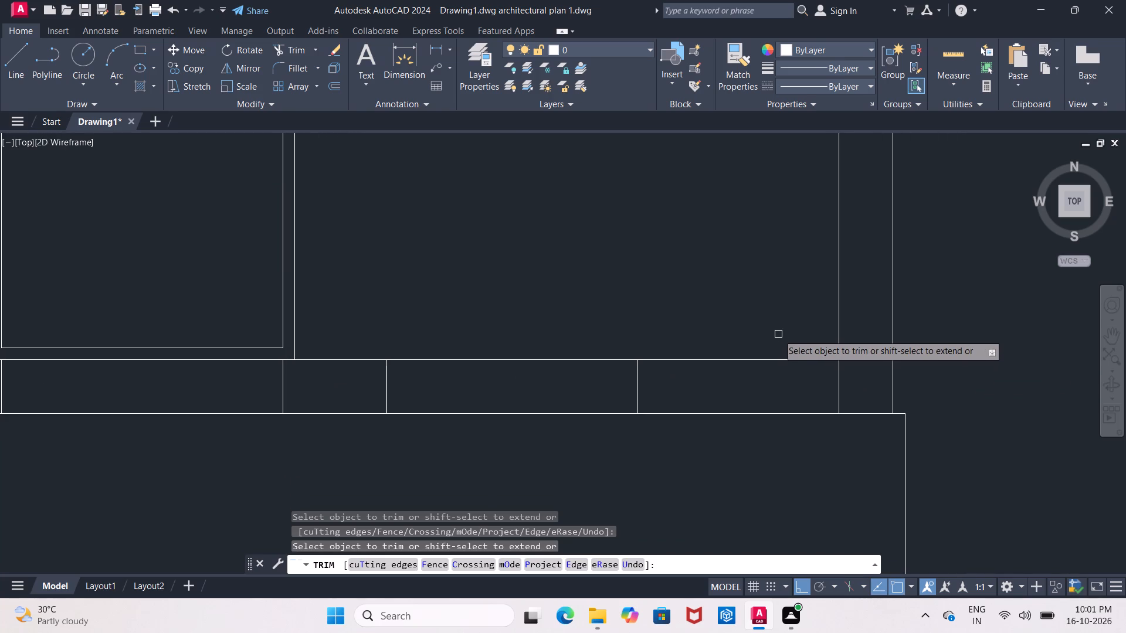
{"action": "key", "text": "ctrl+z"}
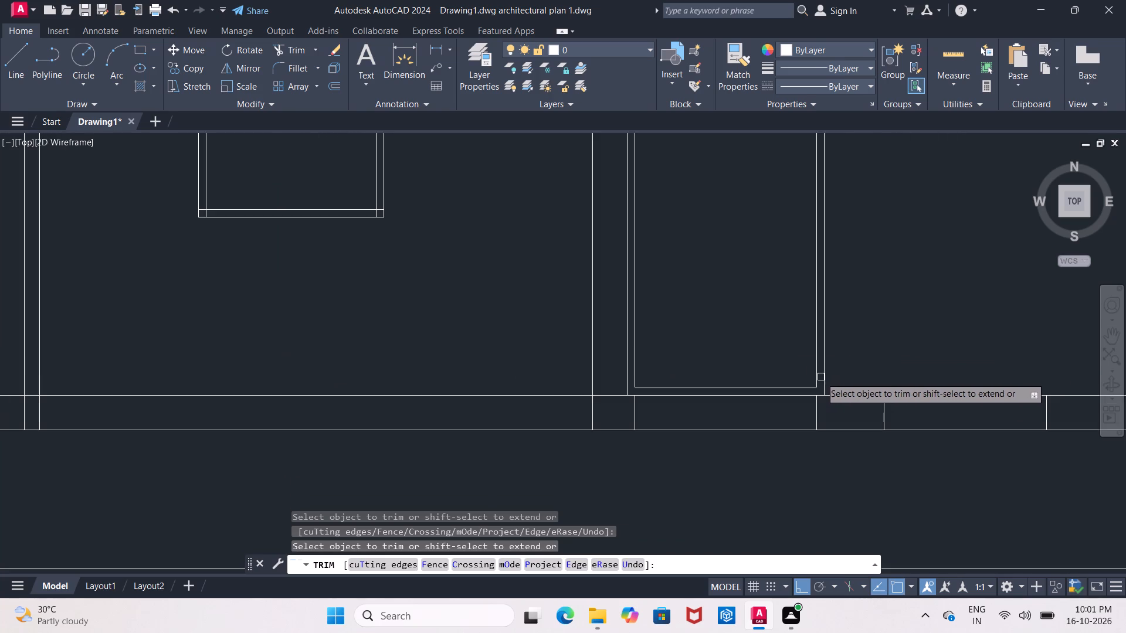
Trim the inner east-end and inner west-end wall rays where they pass below the base line into the plinth's top edge.
{"action": "scroll", "coordinate": [820, 377], "scroll_direction": "down", "scroll_amount": 3, "text": "ctrl"}
{"action": "middle_click_drag", "start_coordinate": [867, 372], "coordinate": [718, 326]}
{"action": "scroll", "coordinate": [789, 351], "scroll_direction": "up", "scroll_amount": 2}
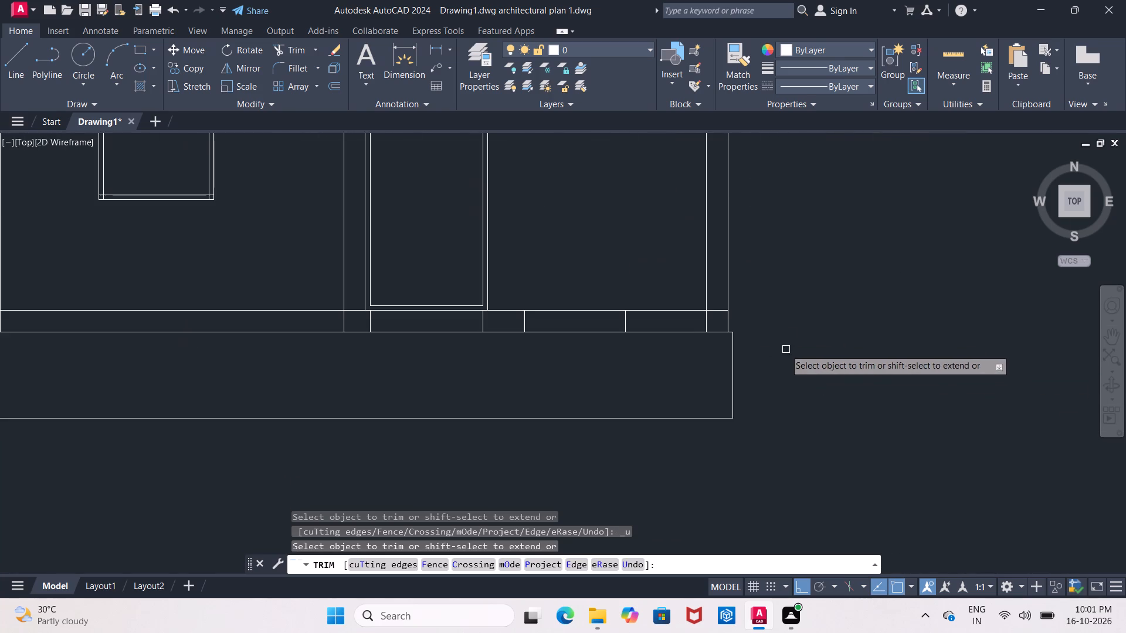
{"action": "left_click", "coordinate": [705, 322]}
{"action": "middle_click_drag", "start_coordinate": [655, 277], "coordinate": [835, 273]}
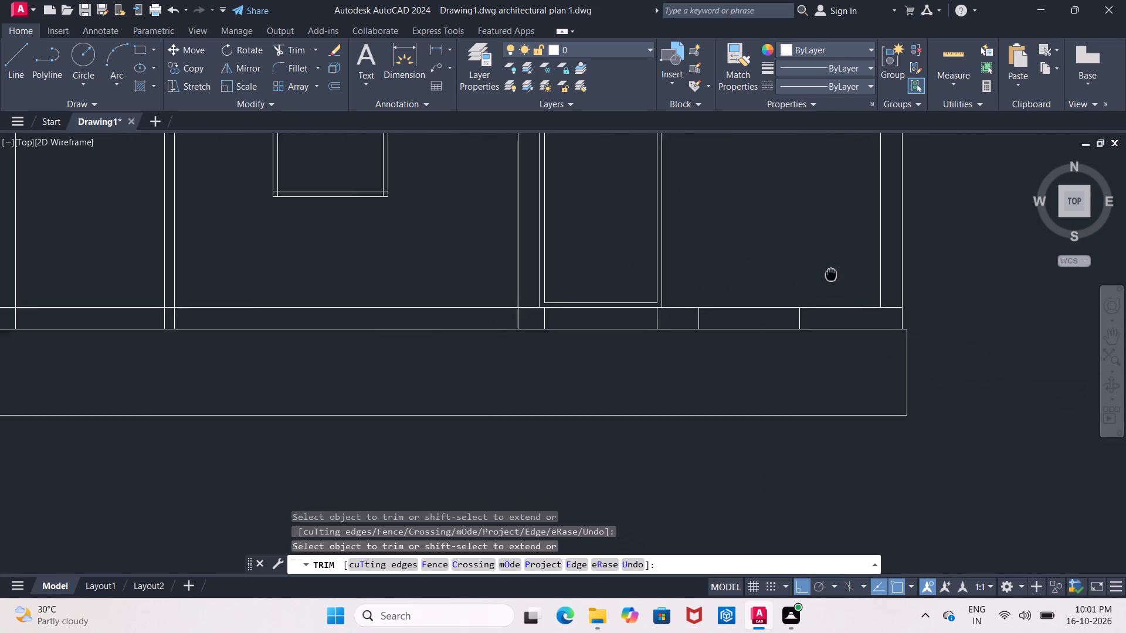
{"action": "middle_click_drag", "start_coordinate": [400, 258], "coordinate": [940, 211]}
{"action": "left_click", "coordinate": [564, 271]}
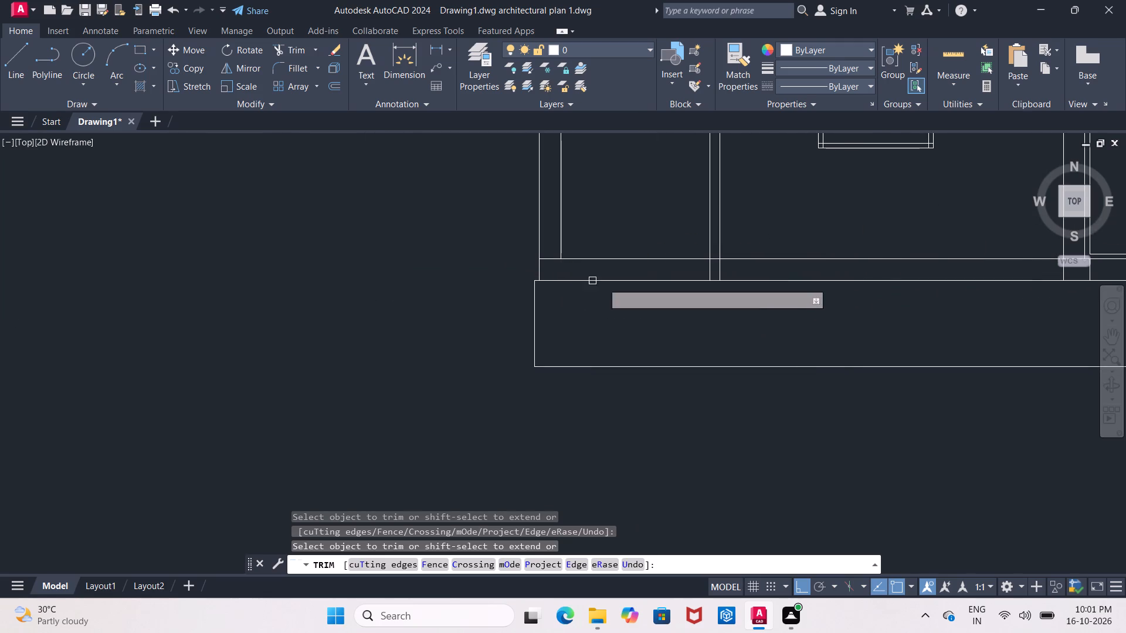
{"action": "middle_click_drag", "start_coordinate": [663, 301], "coordinate": [510, 326]}
{"action": "scroll", "coordinate": [574, 309], "scroll_direction": "up", "scroll_amount": 1}
{"action": "scroll", "coordinate": [574, 308], "scroll_direction": "down", "scroll_amount": 3}
{"action": "middle_click_drag", "start_coordinate": [574, 308], "coordinate": [569, 338]}
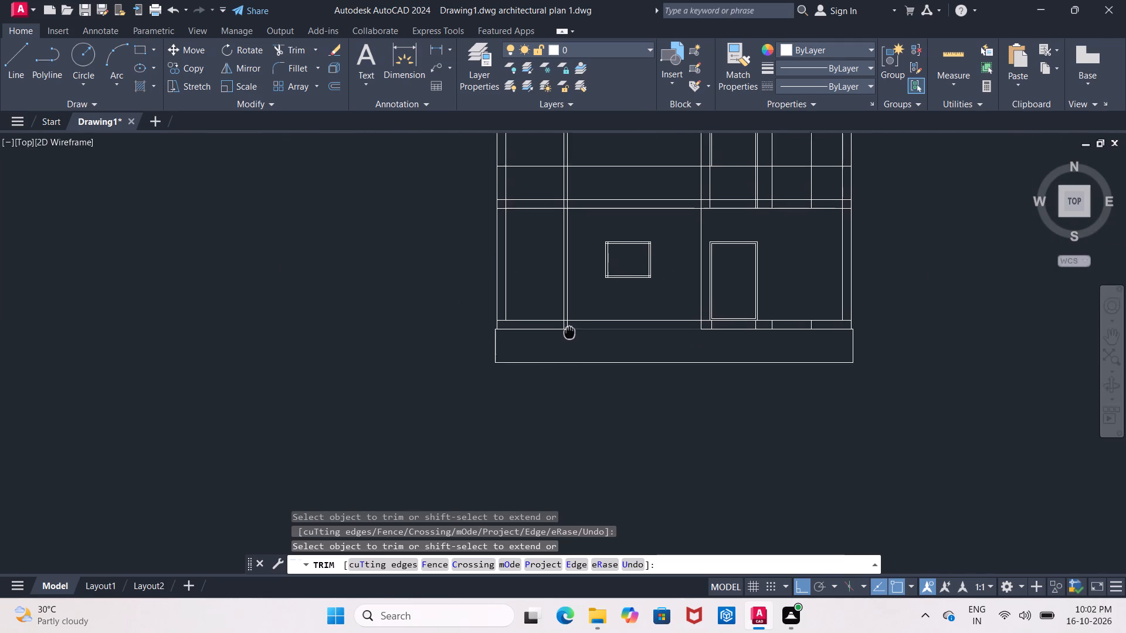
{"action": "middle_click_drag", "start_coordinate": [569, 338], "coordinate": [599, 382]}
{"action": "scroll", "coordinate": [575, 420], "scroll_direction": "down", "scroll_amount": 1}
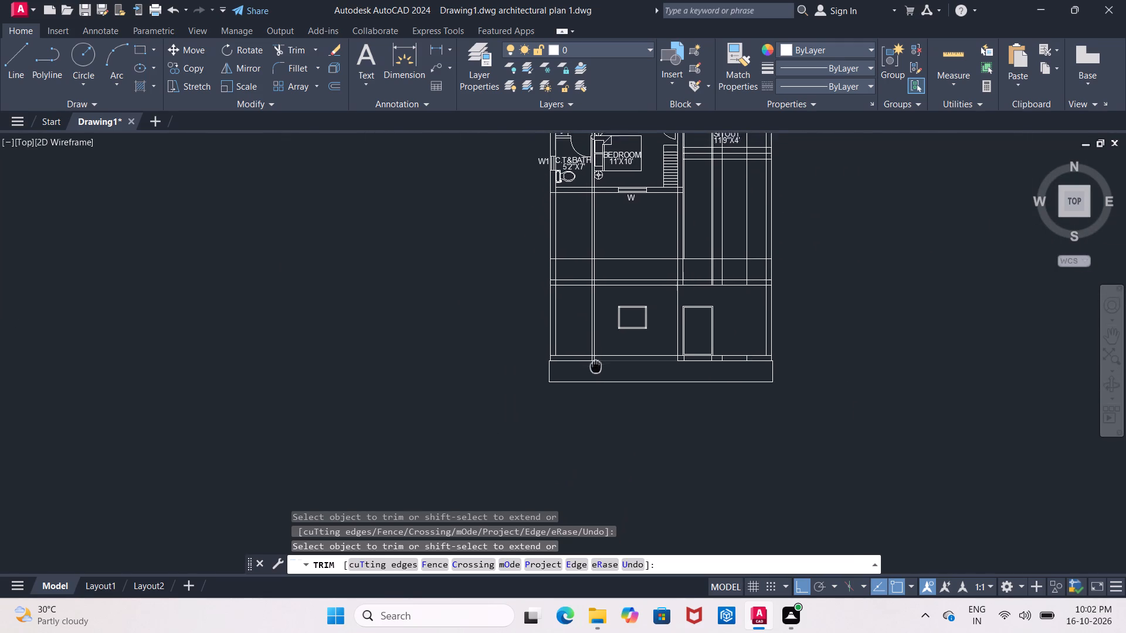
{"action": "middle_click_drag", "start_coordinate": [599, 382], "coordinate": [605, 422]}
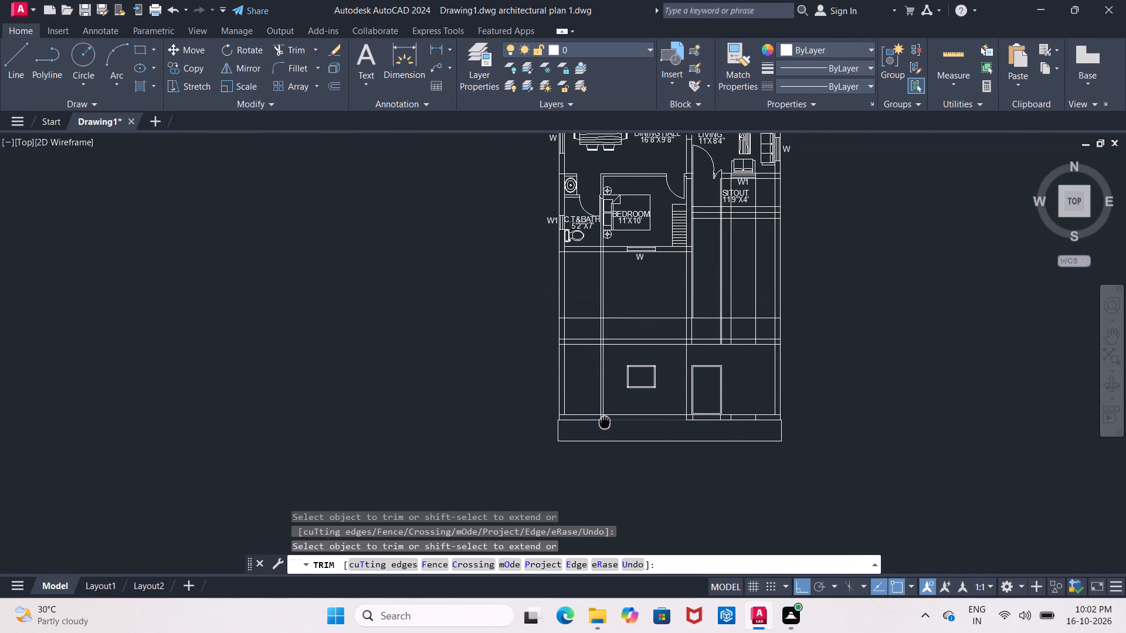
{"action": "middle_click_drag", "start_coordinate": [605, 422], "coordinate": [605, 420]}
{"action": "scroll", "coordinate": [605, 418], "scroll_direction": "up", "scroll_amount": 2}
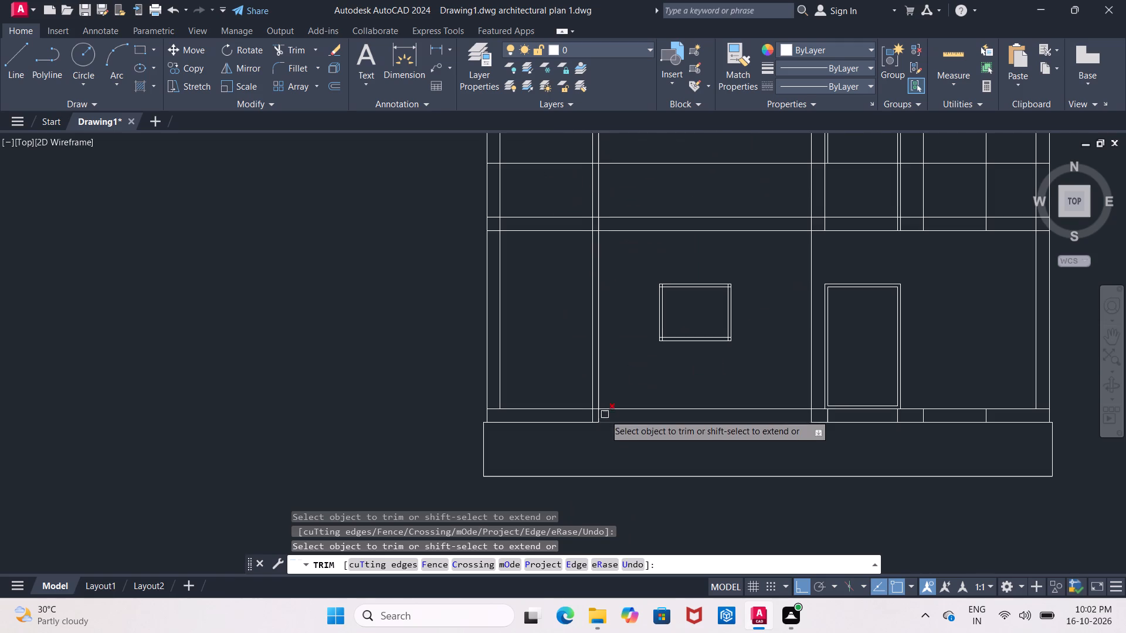
{"action": "key", "text": "Escape"}
Erase the two projected partition-wall rays that run down the elevation west of the window to the plinth.
{"action": "left_click", "coordinate": [599, 365]}
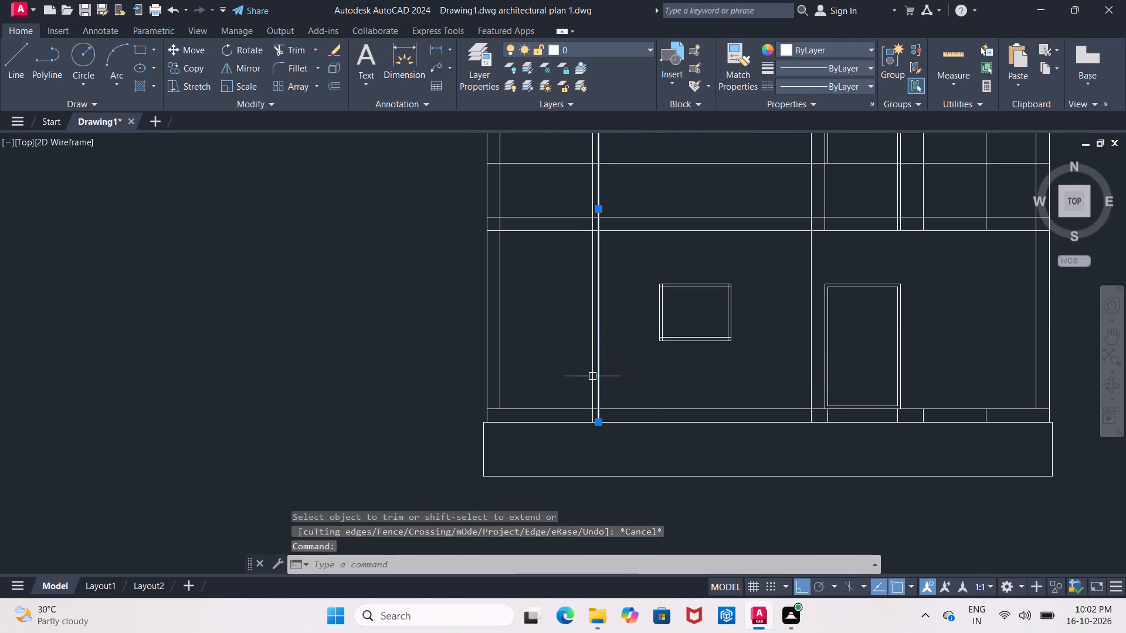
{"action": "left_click", "coordinate": [592, 377]}
{"action": "key", "text": "Delete"}
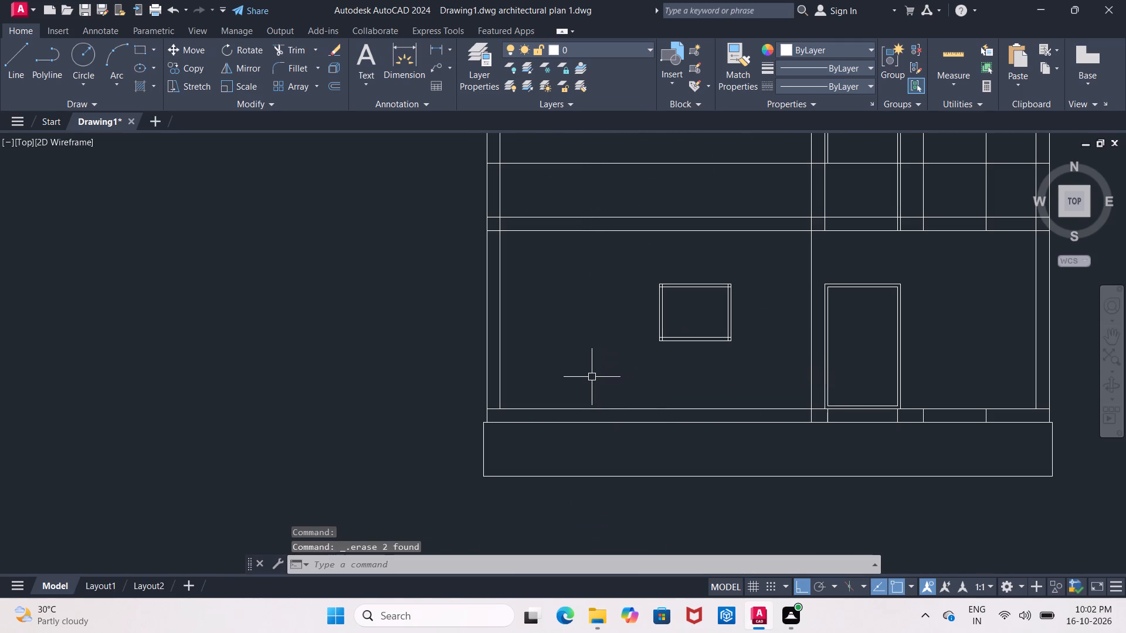
Erase the four short ray stubs between the base line and the plinth's top edge, below and east of the door.
{"action": "scroll", "coordinate": [592, 377], "scroll_direction": "down", "scroll_amount": 2}
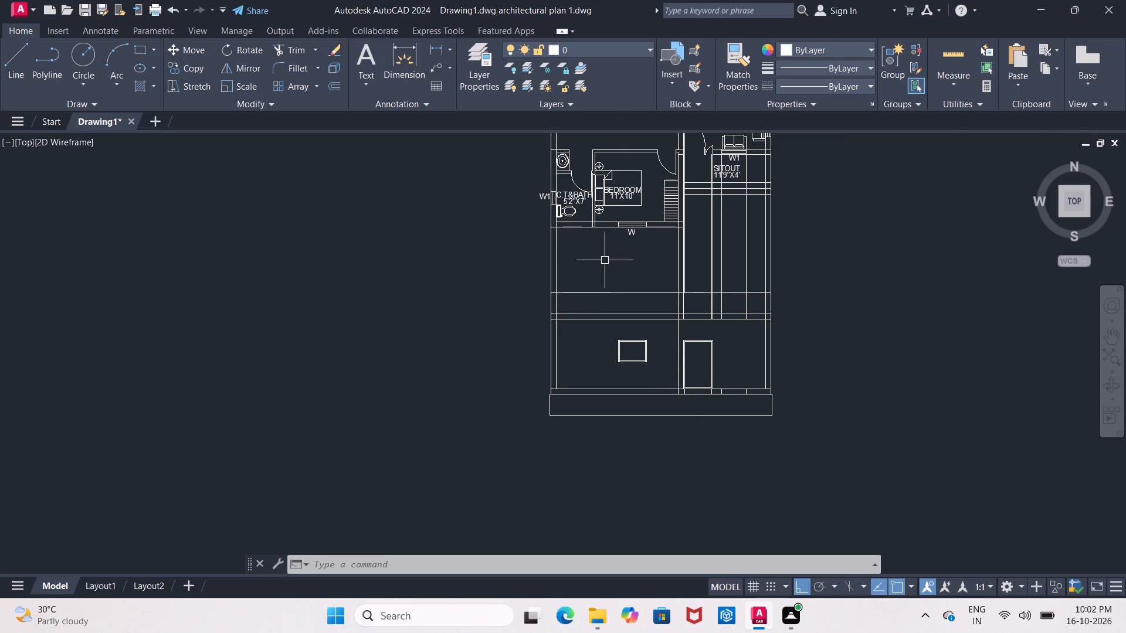
{"action": "middle_click_drag", "start_coordinate": [607, 268], "coordinate": [608, 311]}
{"action": "scroll", "coordinate": [598, 281], "scroll_direction": "up", "scroll_amount": 1}
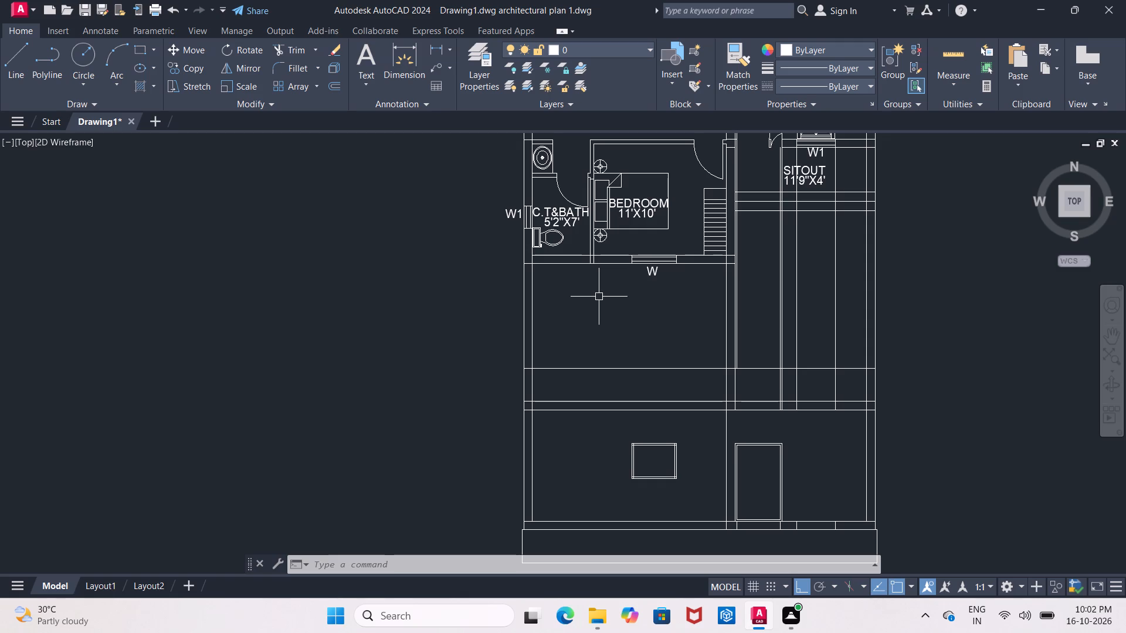
{"action": "middle_click_drag", "start_coordinate": [610, 317], "coordinate": [590, 281]}
{"action": "scroll", "coordinate": [610, 317], "scroll_direction": "down", "scroll_amount": 1}
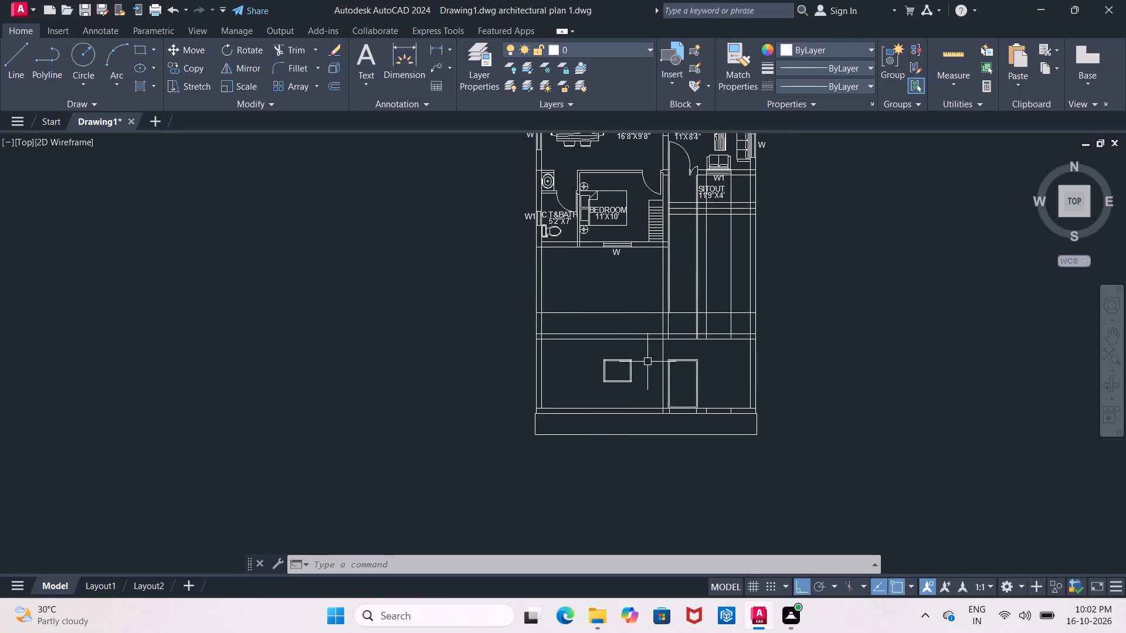
{"action": "middle_click_drag", "start_coordinate": [669, 375], "coordinate": [635, 371]}
{"action": "scroll", "coordinate": [662, 370], "scroll_direction": "up", "scroll_amount": 1}
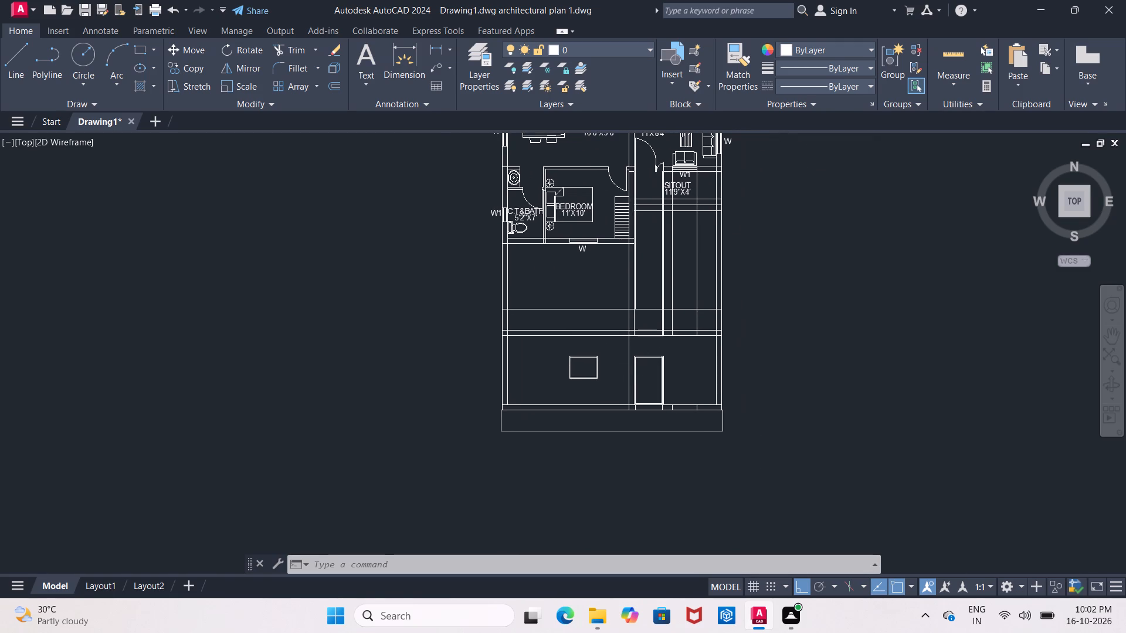
{"action": "scroll", "coordinate": [648, 338], "scroll_direction": "up", "scroll_amount": 1}
{"action": "scroll", "coordinate": [650, 340], "scroll_direction": "down", "scroll_amount": 1}
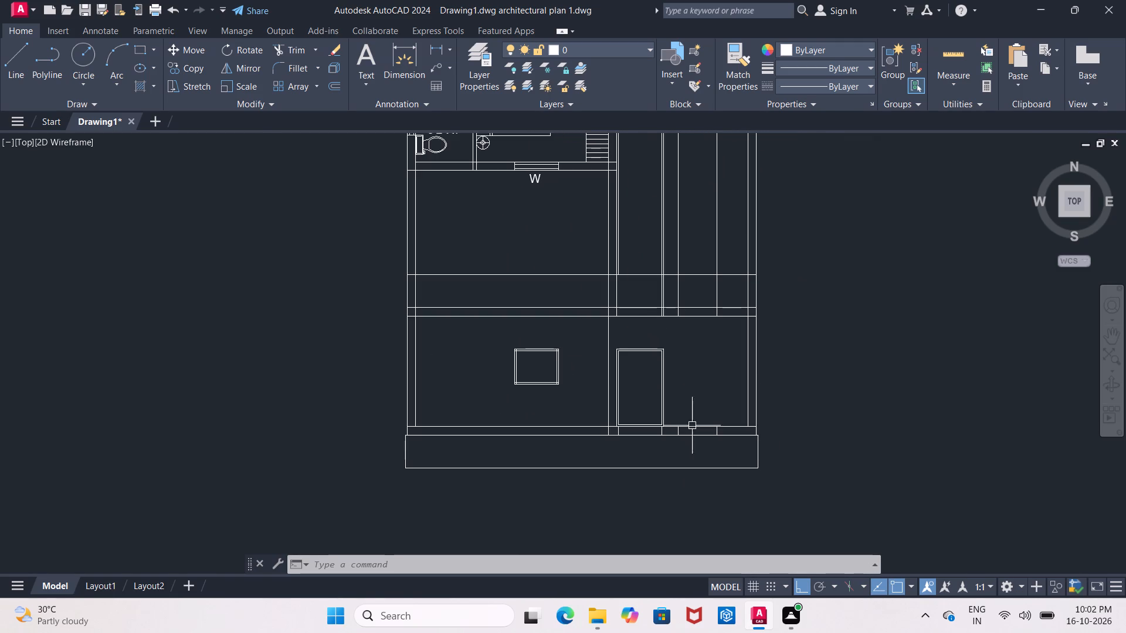
{"action": "scroll", "coordinate": [654, 463], "scroll_direction": "up", "scroll_amount": 3}
{"action": "left_click", "coordinate": [510, 341]}
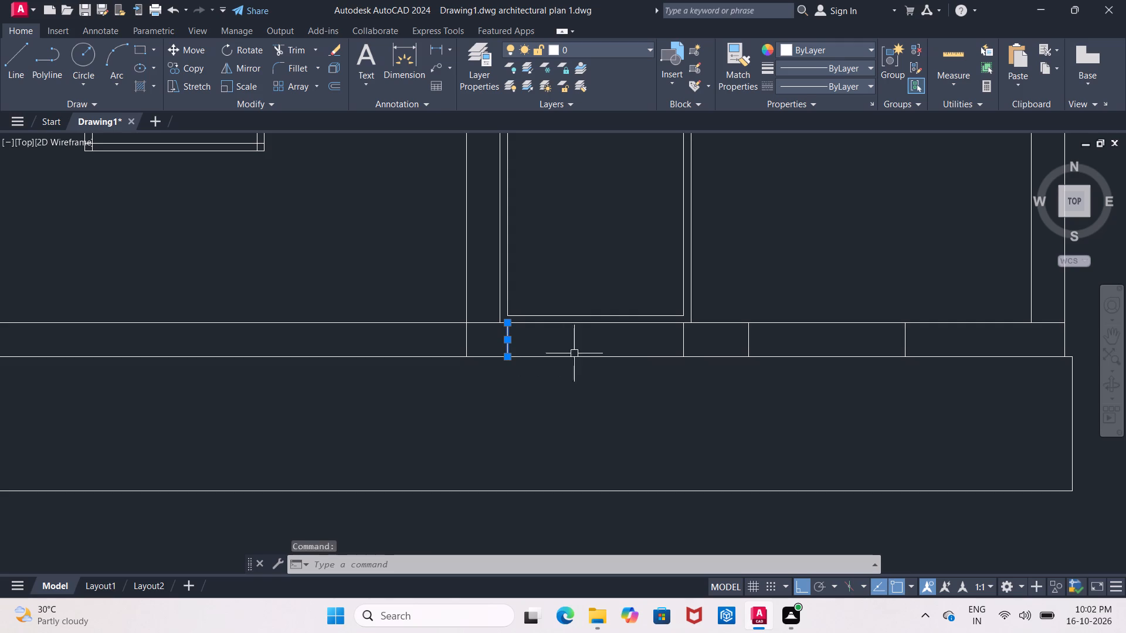
{"action": "left_click", "coordinate": [684, 342]}
{"action": "left_click", "coordinate": [748, 341]}
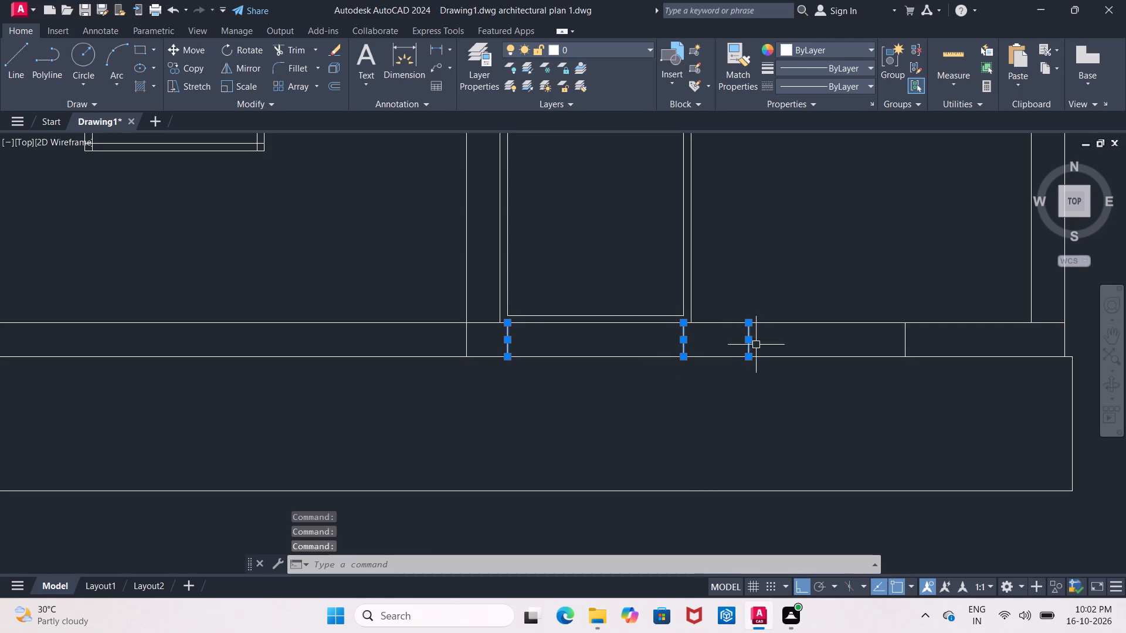
{"action": "left_click", "coordinate": [910, 343]}
{"action": "left_click", "coordinate": [897, 339]}
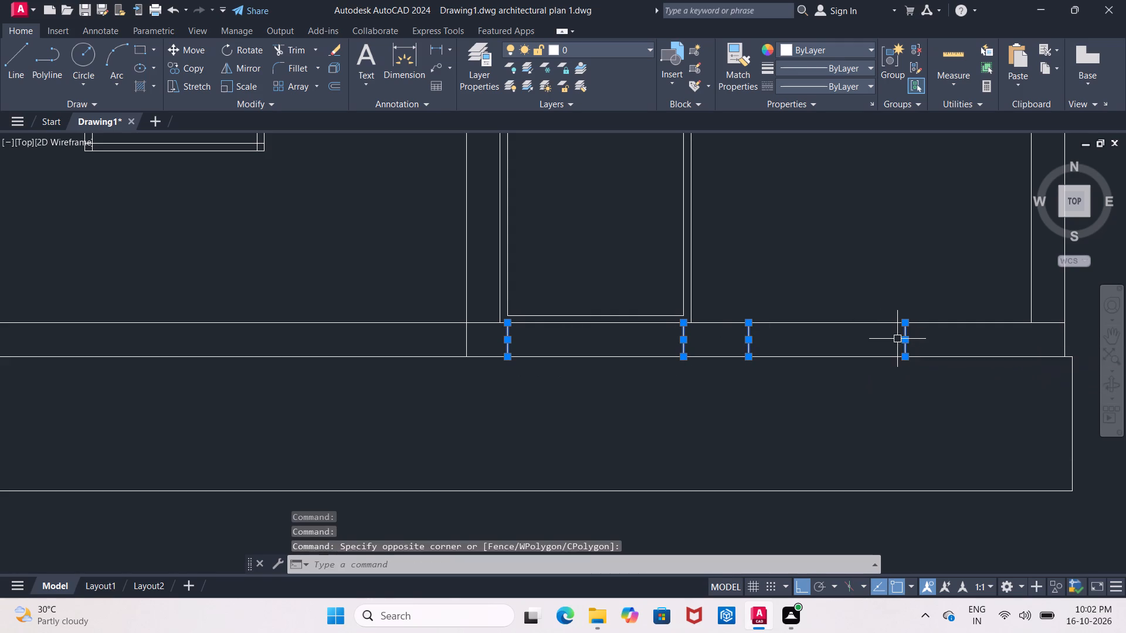
{"action": "key", "text": "Delete"}
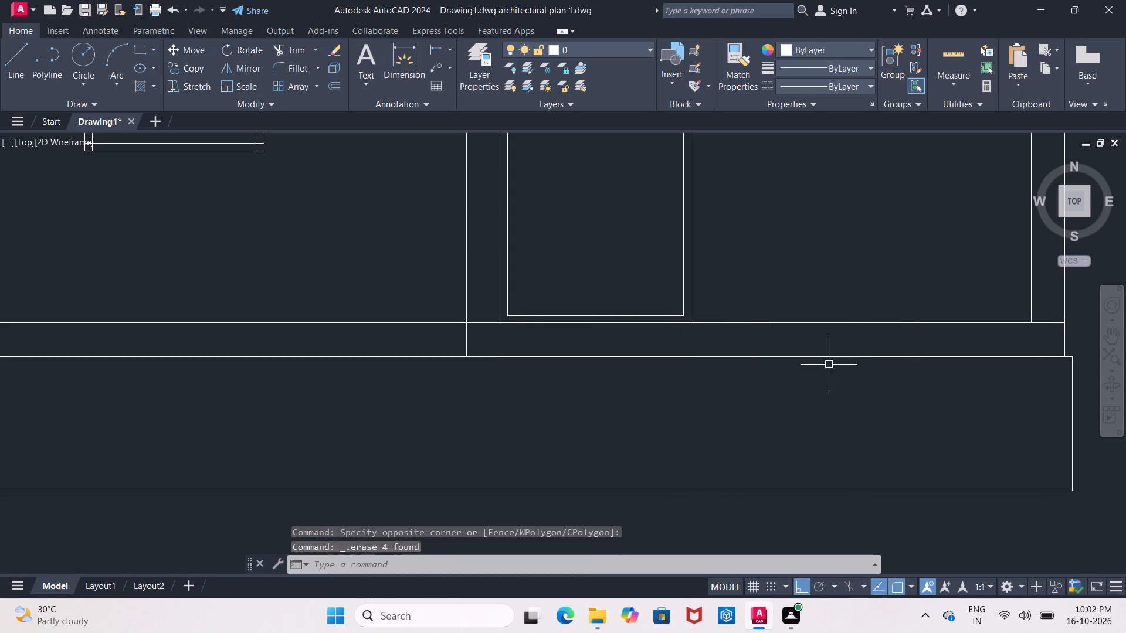
Extend the projected ray above the door frame's west side down to the door frame's head.
{"action": "scroll", "coordinate": [793, 359], "scroll_direction": "down", "scroll_amount": 4}
{"action": "middle_click_drag", "start_coordinate": [805, 366], "coordinate": [691, 452]}
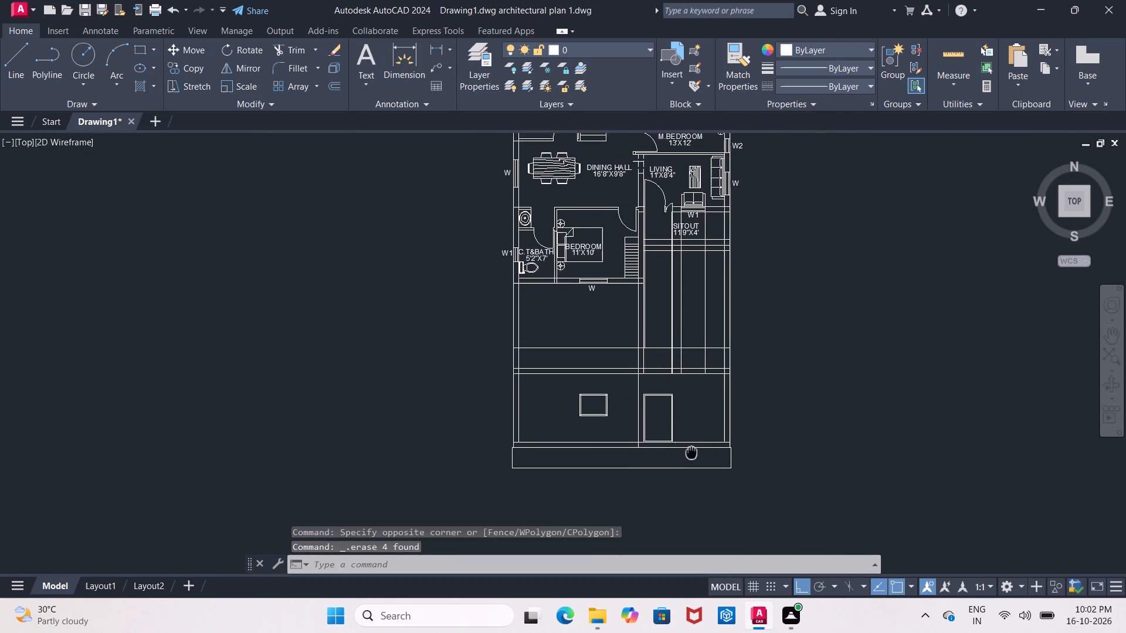
{"action": "middle_click_drag", "start_coordinate": [691, 452], "coordinate": [639, 399]}
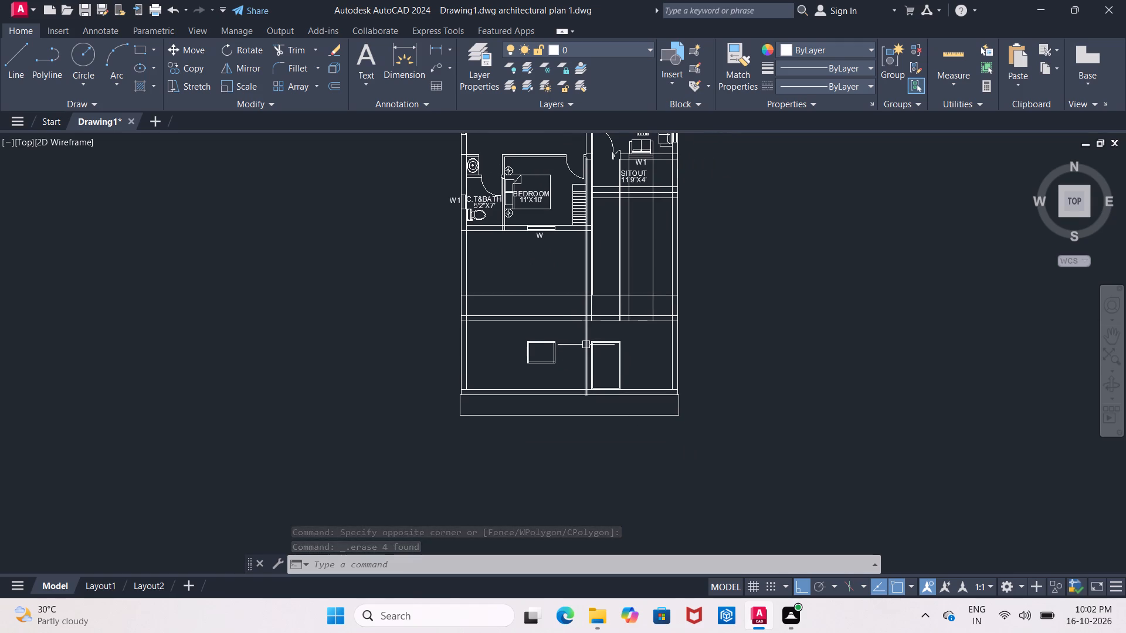
{"action": "scroll", "coordinate": [584, 350], "scroll_direction": "up", "scroll_amount": 1}
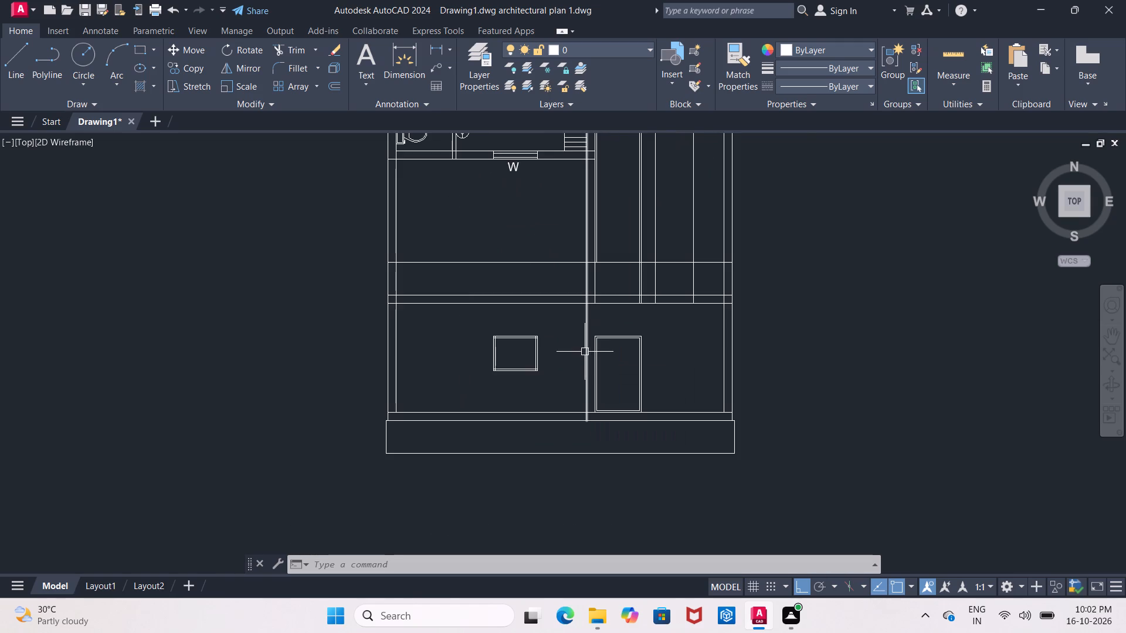
{"action": "scroll", "coordinate": [585, 352], "scroll_direction": "up", "scroll_amount": 1}
{"action": "middle_click_drag", "start_coordinate": [585, 353], "coordinate": [562, 346]}
{"action": "scroll", "coordinate": [577, 345], "scroll_direction": "up", "scroll_amount": 1}
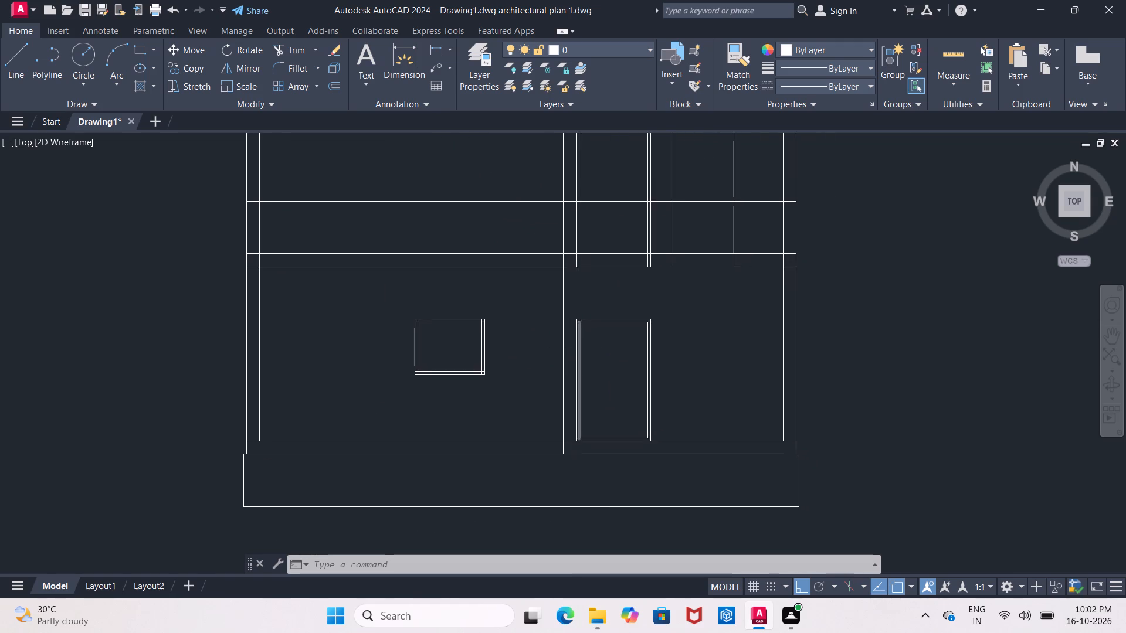
{"action": "scroll", "coordinate": [577, 345], "scroll_direction": "up", "scroll_amount": 1}
{"action": "key", "text": "Escape"}
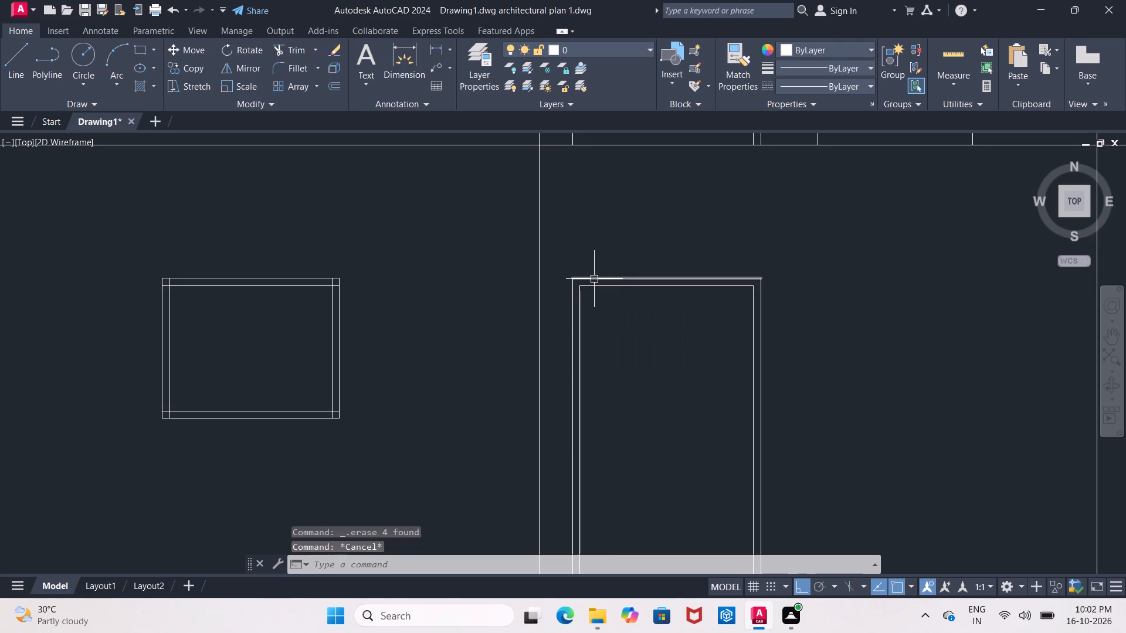
{"action": "key", "text": "e"}
{"action": "key", "text": "x"}
{"action": "key", "text": "Return"}
{"action": "key", "text": "Return"}
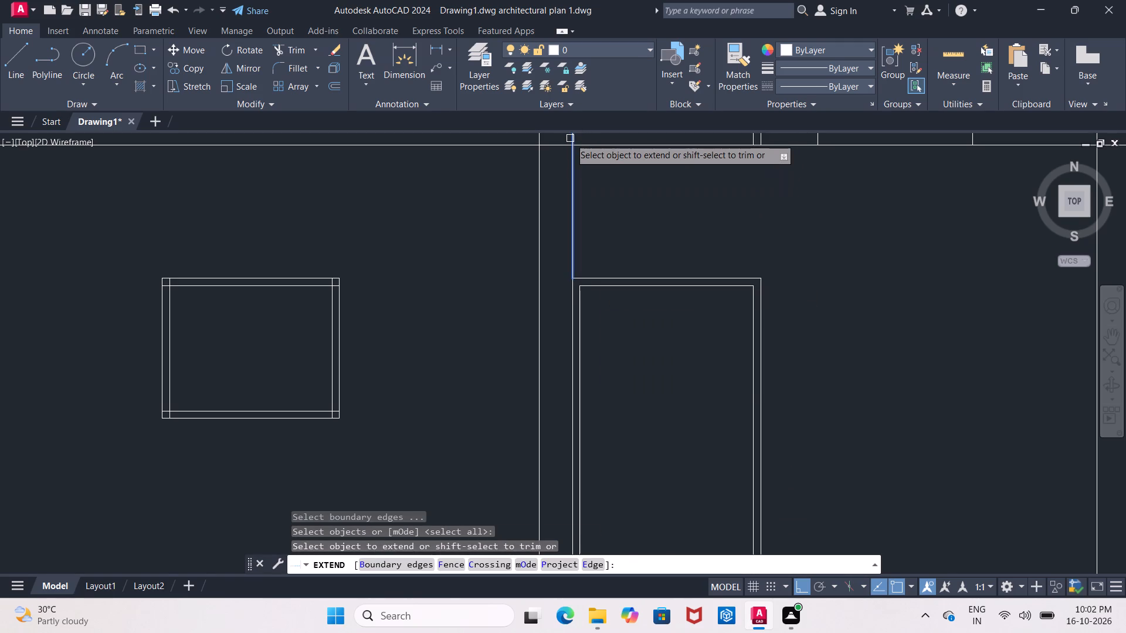
{"action": "left_click", "coordinate": [570, 138]}
{"action": "left_click", "coordinate": [574, 210]}
{"action": "double_click", "coordinate": [573, 222]}
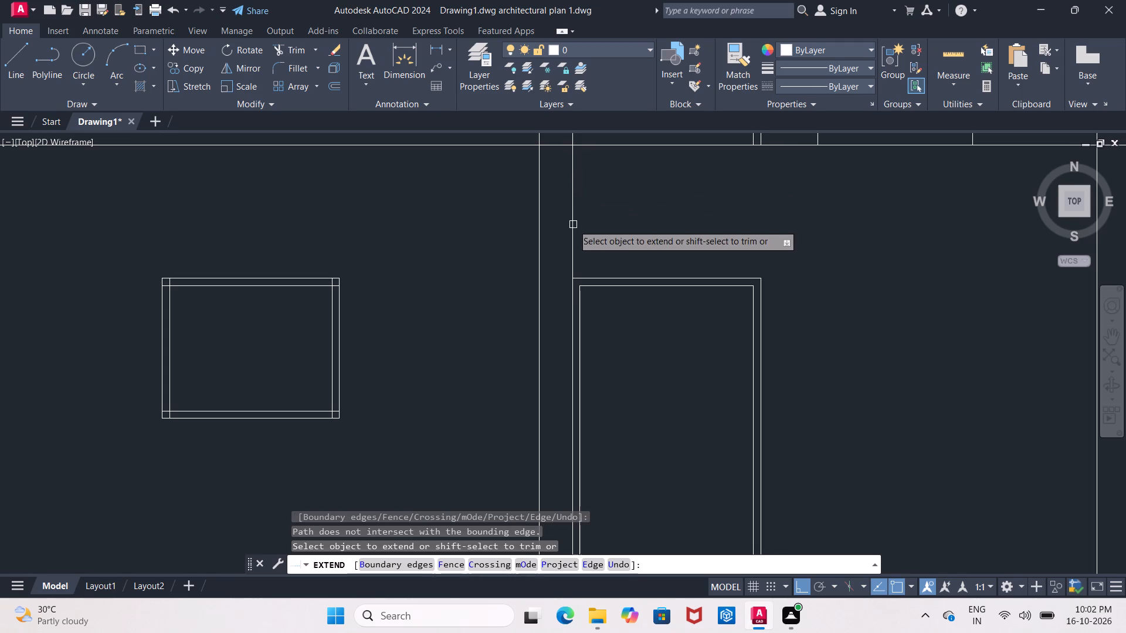
{"action": "left_click", "coordinate": [573, 229]}
{"action": "key", "text": "Escape"}
Extend the door frame's outer west side line below the base line to the plinth's top edge.
{"action": "scroll", "coordinate": [574, 232], "scroll_direction": "down", "scroll_amount": 1}
{"action": "middle_click_drag", "start_coordinate": [575, 233], "coordinate": [572, 207]}
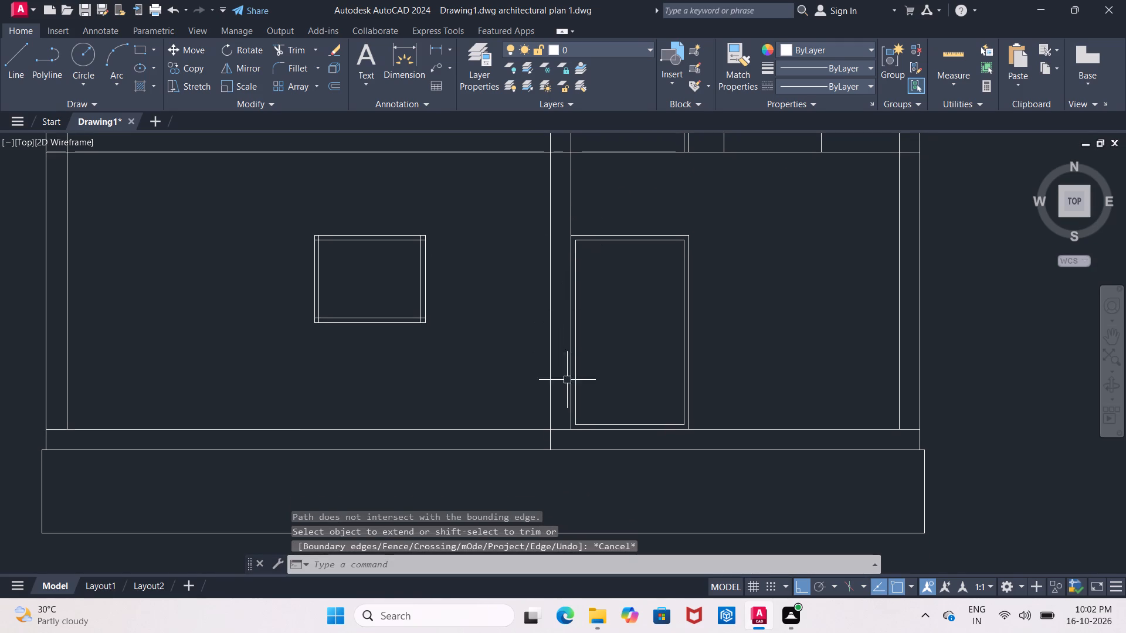
{"action": "type", "text": "EX"}
{"action": "key", "text": "Return"}
{"action": "key", "text": "Return"}
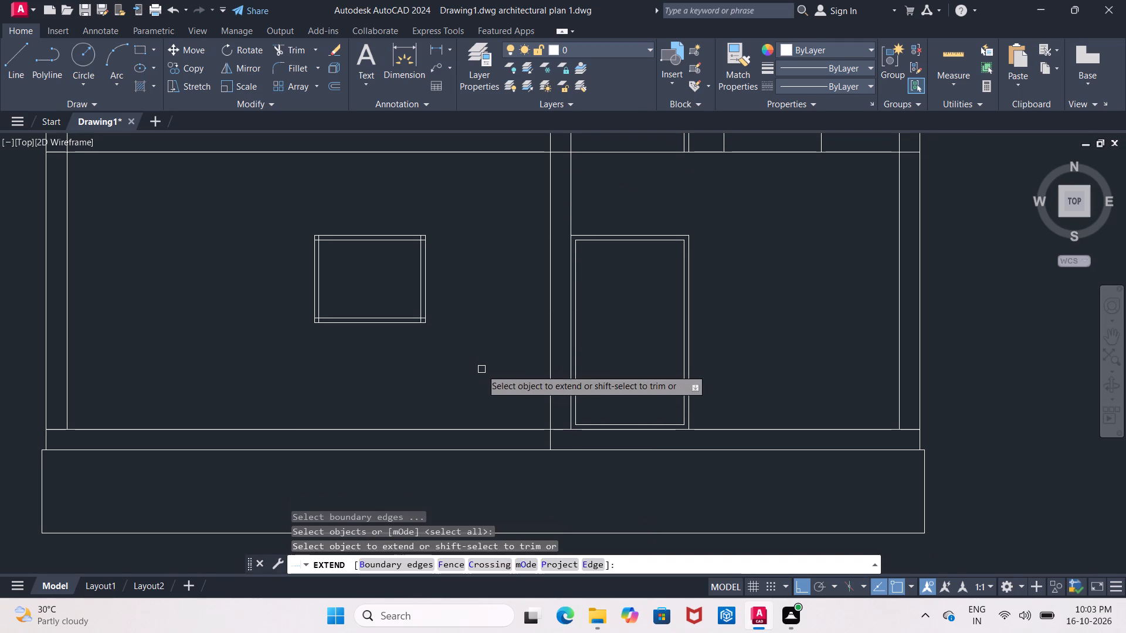
{"action": "scroll", "coordinate": [556, 400], "scroll_direction": "up", "scroll_amount": 1}
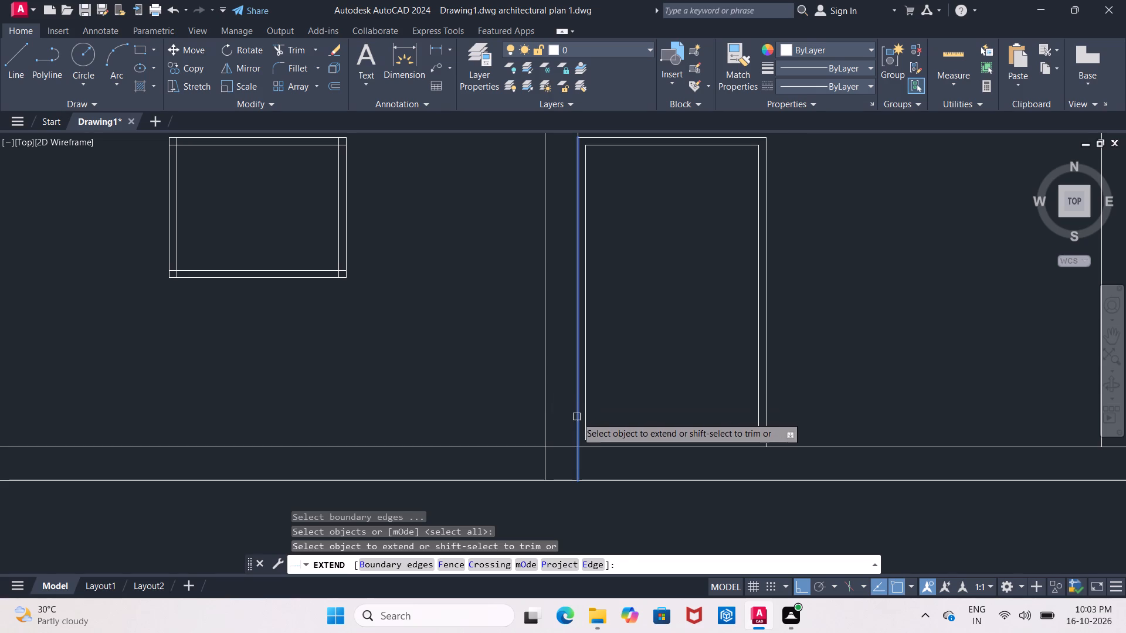
{"action": "left_click", "coordinate": [576, 417]}
{"action": "middle_click_drag", "start_coordinate": [649, 401], "coordinate": [617, 460]}
{"action": "scroll", "coordinate": [617, 460], "scroll_direction": "down", "scroll_amount": 2}
{"action": "middle_click_drag", "start_coordinate": [622, 458], "coordinate": [646, 441]}
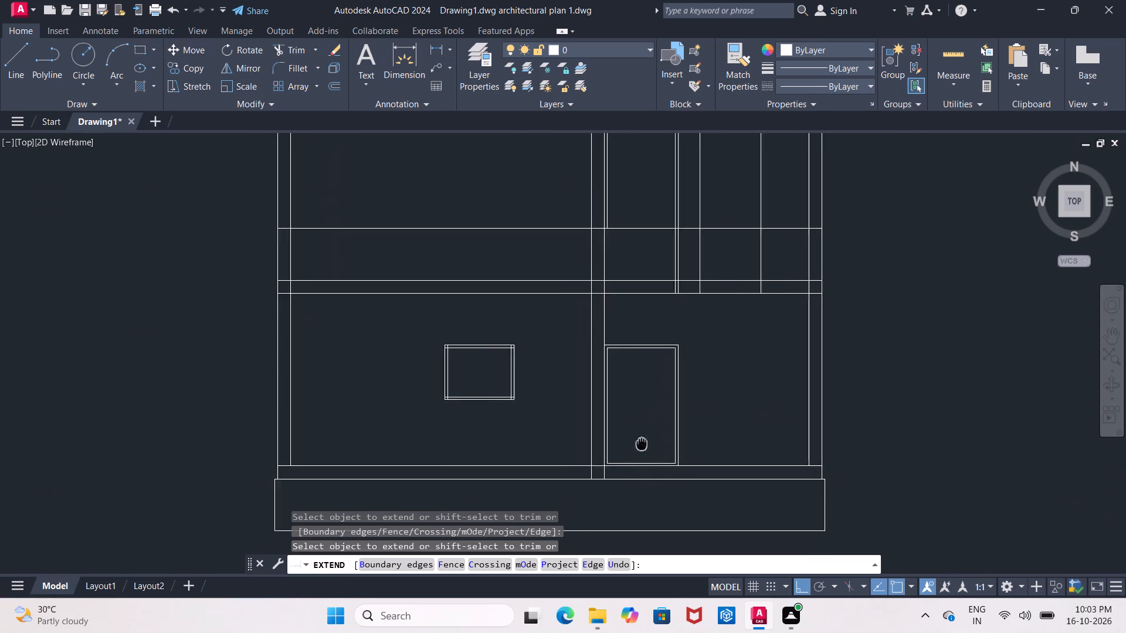
{"action": "middle_click_drag", "start_coordinate": [646, 441], "coordinate": [647, 441]}
{"action": "scroll", "coordinate": [527, 350], "scroll_direction": "up", "scroll_amount": 3}
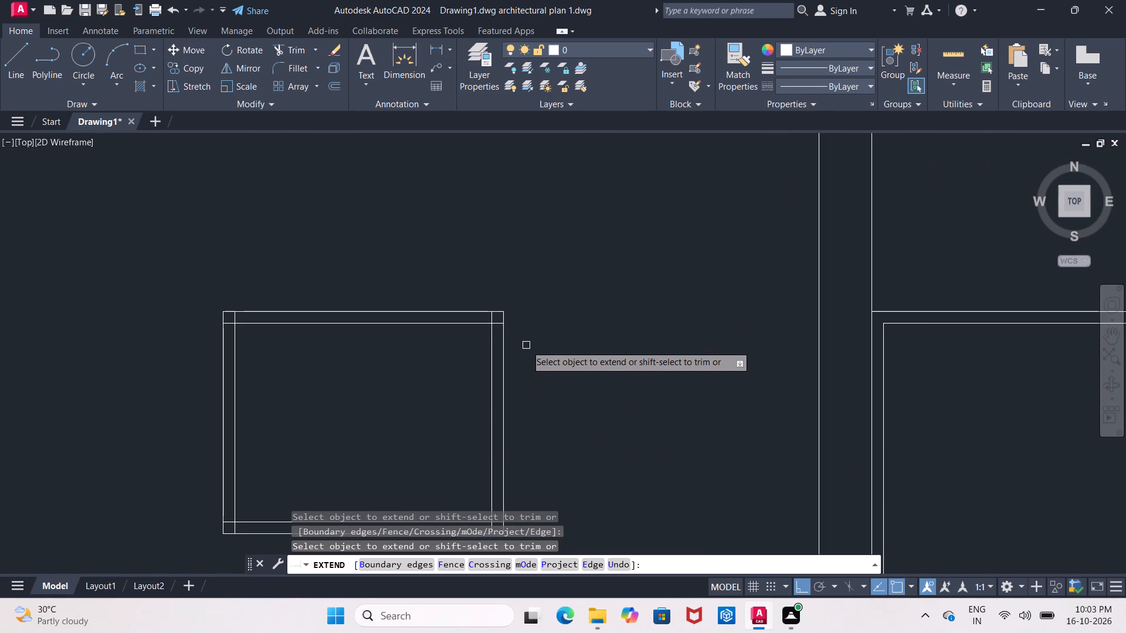
{"action": "key", "text": "Escape"}
Trim the overlapping frame line ends at the window frame's two upper corners so the inner lines meet cleanly.
{"action": "type", "text": "TR"}
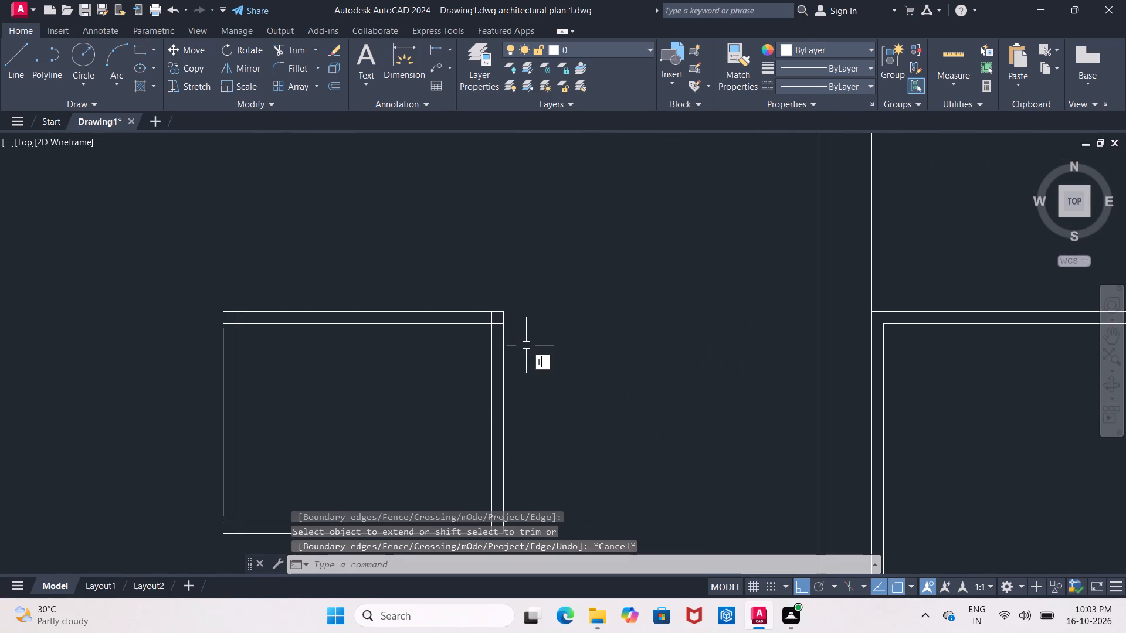
{"action": "key", "text": "Return"}
{"action": "key", "text": "Return"}
{"action": "scroll", "coordinate": [533, 328], "scroll_direction": "up", "scroll_amount": 1}
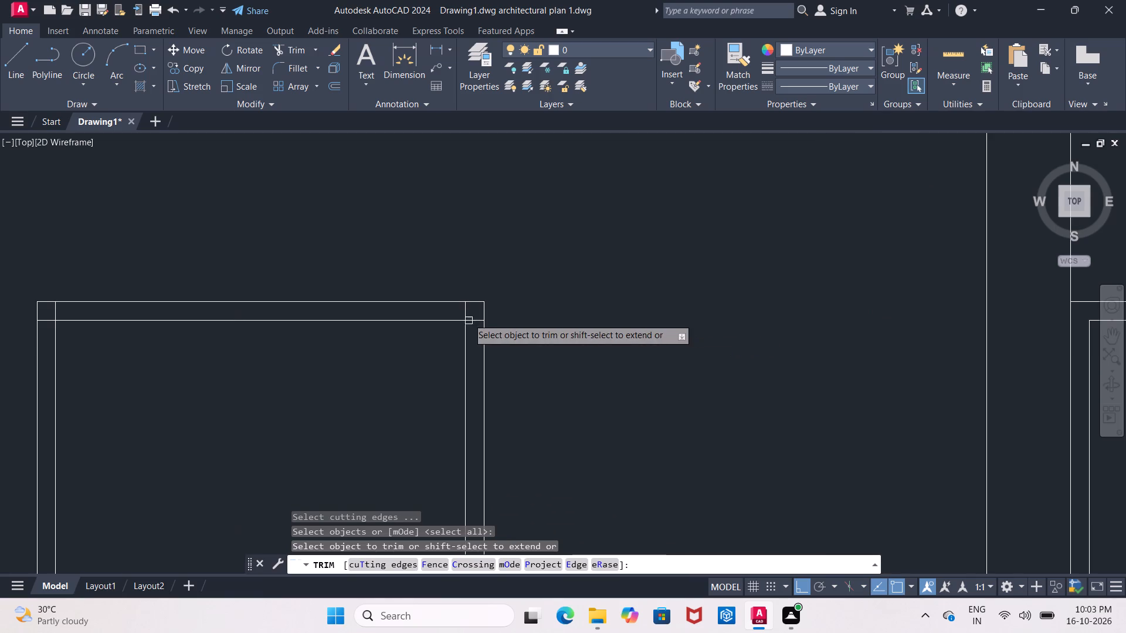
{"action": "left_click", "coordinate": [467, 309]}
{"action": "left_click", "coordinate": [476, 321]}
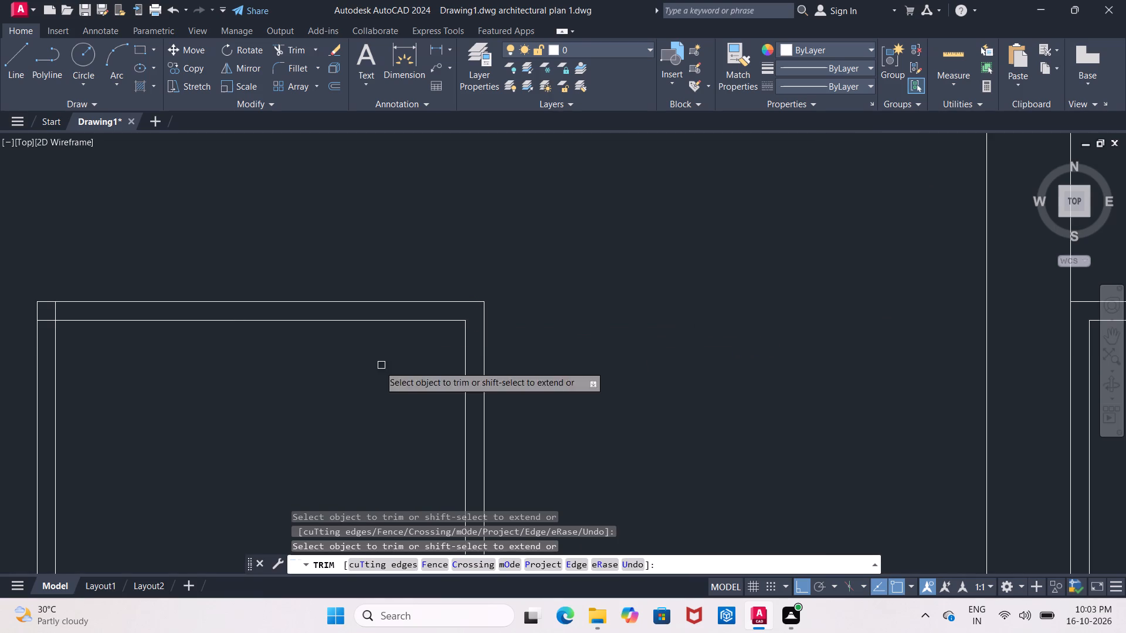
{"action": "middle_click_drag", "start_coordinate": [378, 367], "coordinate": [854, 245]}
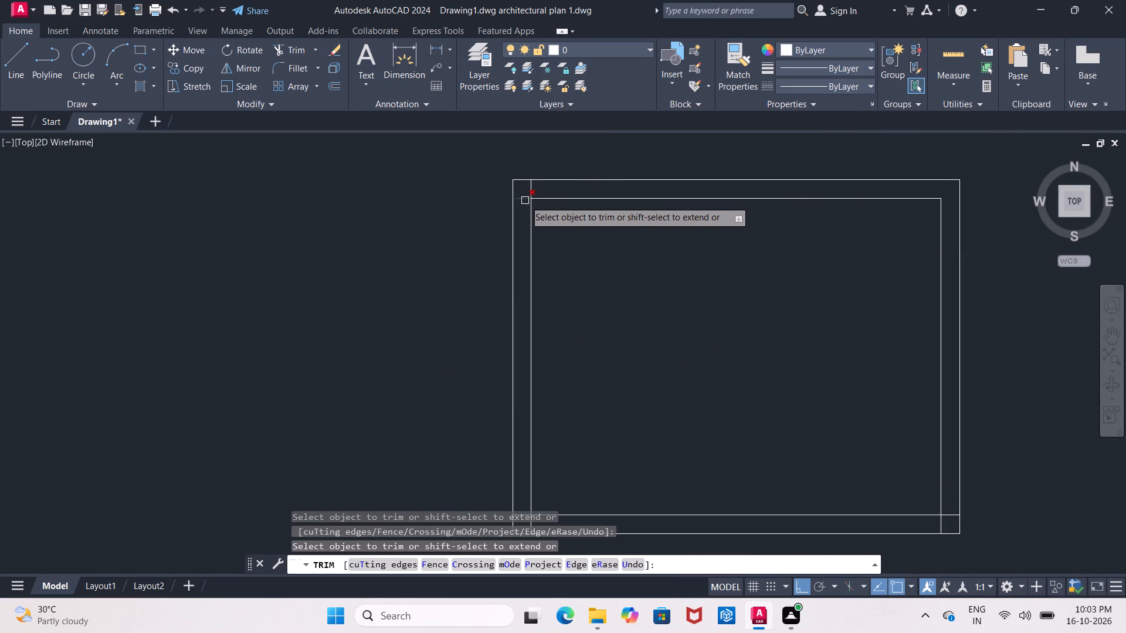
{"action": "left_click", "coordinate": [525, 200]}
{"action": "left_click", "coordinate": [531, 186]}
Trim the overlapping frame line ends at the window frame's two lower corners.
{"action": "middle_click_drag", "start_coordinate": [574, 308], "coordinate": [591, 156]}
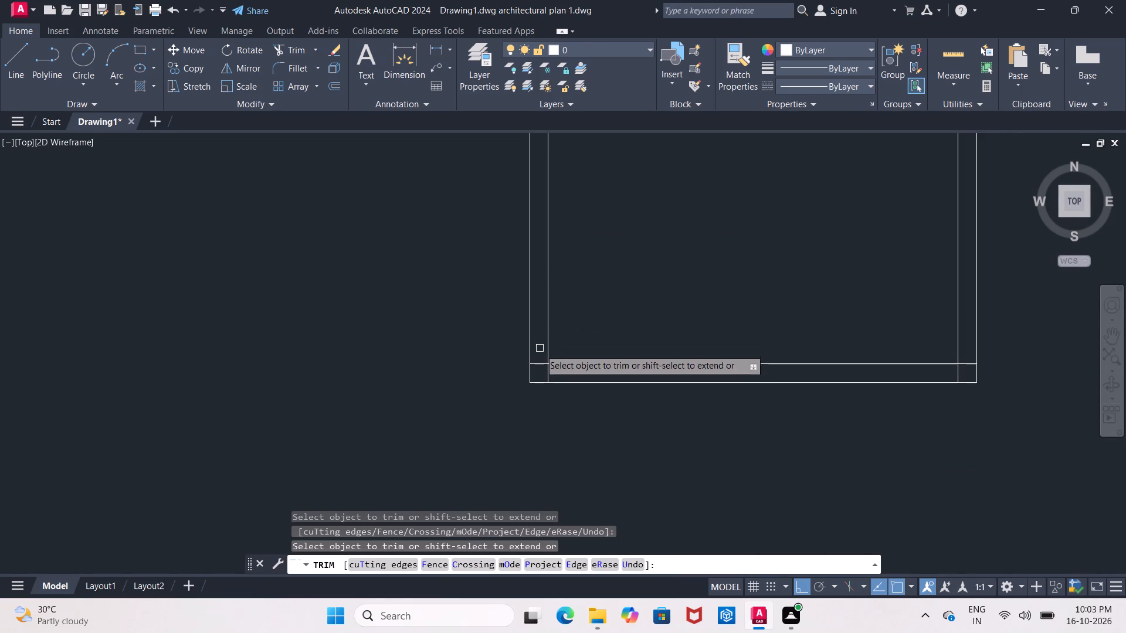
{"action": "left_click", "coordinate": [540, 363]}
{"action": "left_click", "coordinate": [545, 370]}
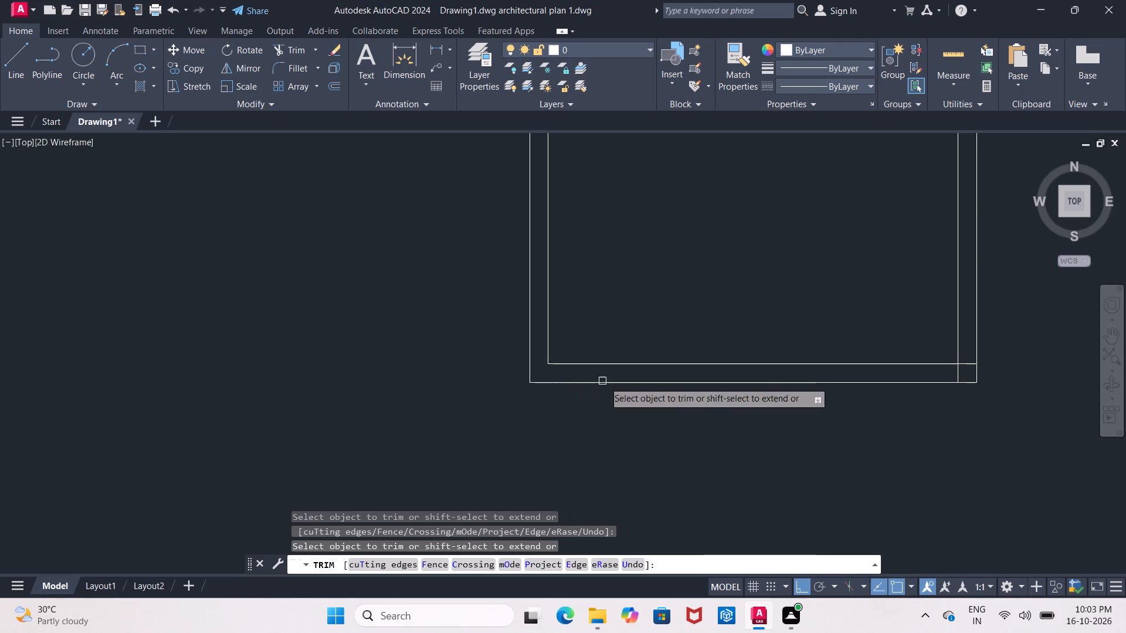
{"action": "middle_click_drag", "start_coordinate": [604, 382], "coordinate": [386, 378]}
{"action": "scroll", "coordinate": [738, 360], "scroll_direction": "up", "scroll_amount": 1}
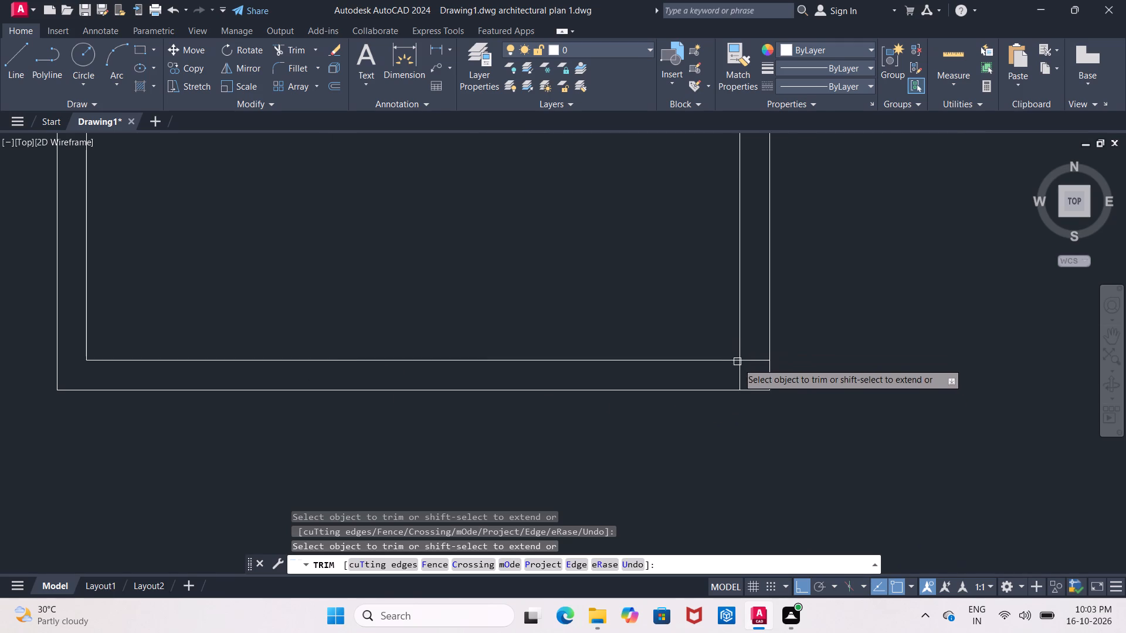
{"action": "left_click", "coordinate": [739, 372]}
{"action": "left_click", "coordinate": [747, 360]}
{"action": "scroll", "coordinate": [630, 295], "scroll_direction": "down", "scroll_amount": 2}
{"action": "middle_click_drag", "start_coordinate": [630, 297], "coordinate": [704, 460]}
{"action": "scroll", "coordinate": [687, 410], "scroll_direction": "down", "scroll_amount": 1}
{"action": "middle_click_drag", "start_coordinate": [687, 406], "coordinate": [663, 353]}
{"action": "middle_click_drag", "start_coordinate": [657, 346], "coordinate": [491, 348]}
{"action": "key", "text": "Escape"}
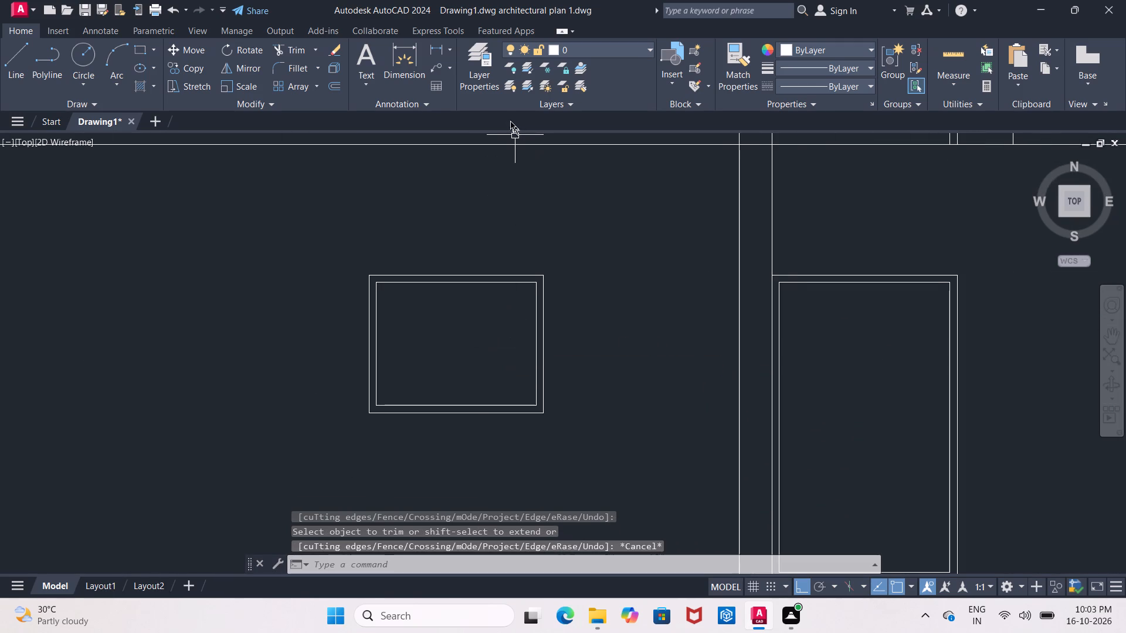
Measure the window's clear width between the inner frame lines with a linear dimension, without placing it.
{"action": "left_click", "coordinate": [442, 53]}
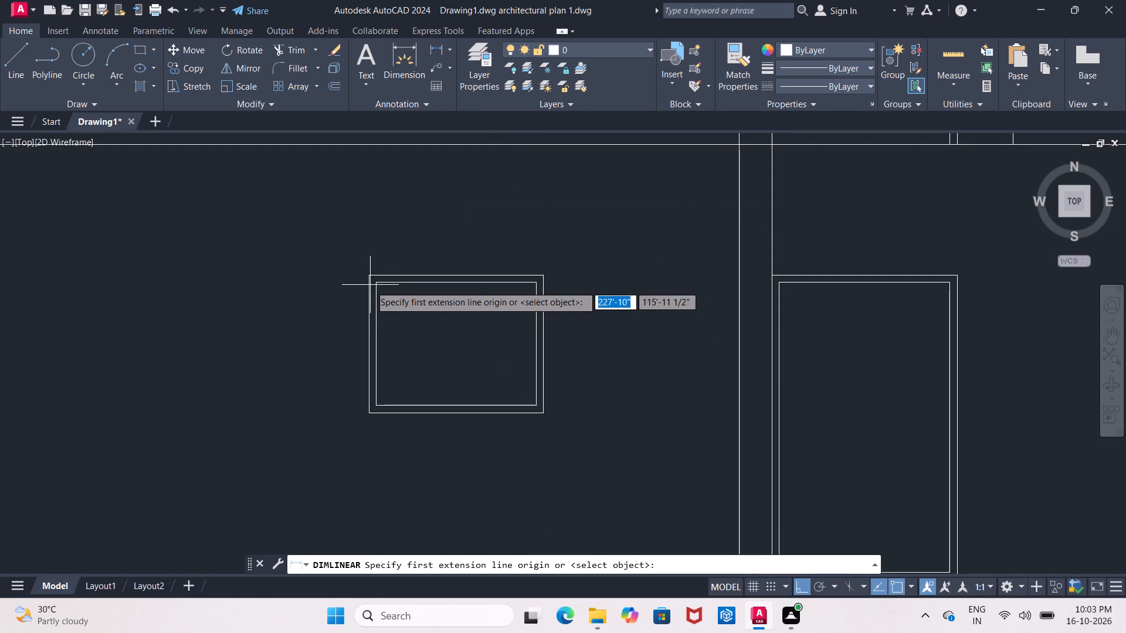
{"action": "left_click", "coordinate": [374, 285]}
{"action": "left_click", "coordinate": [537, 285]}
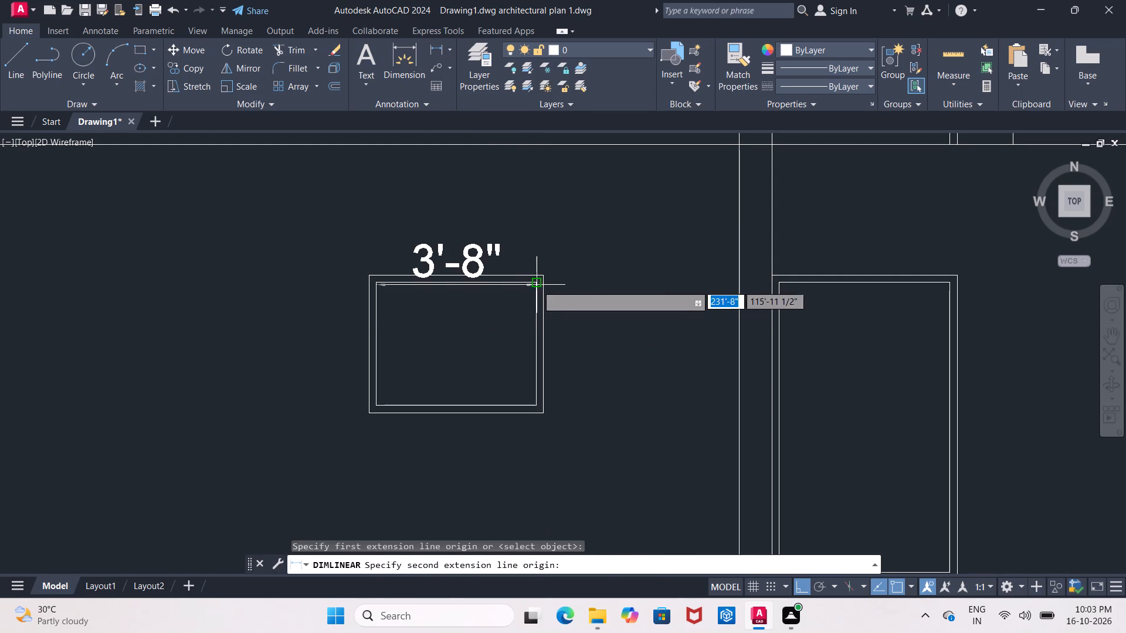
{"action": "key", "text": "Escape"}
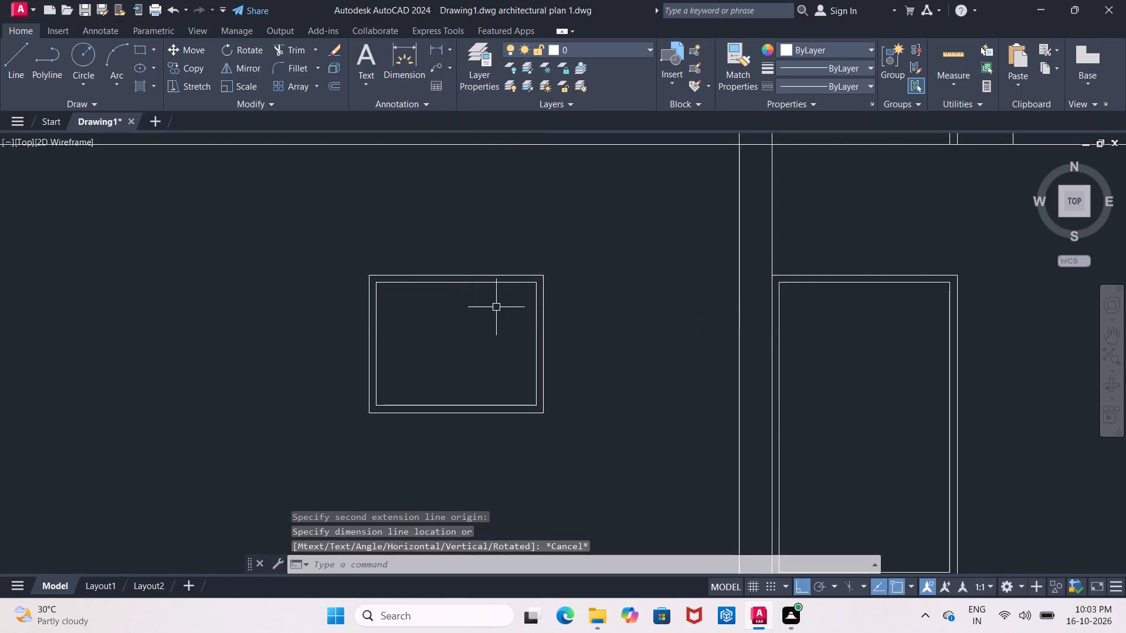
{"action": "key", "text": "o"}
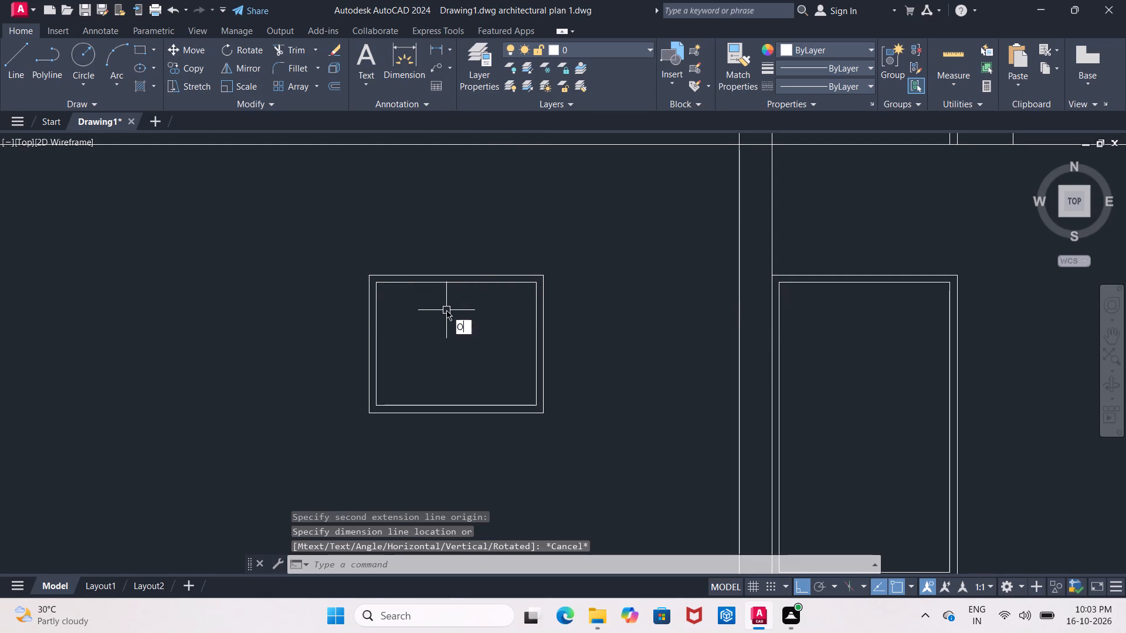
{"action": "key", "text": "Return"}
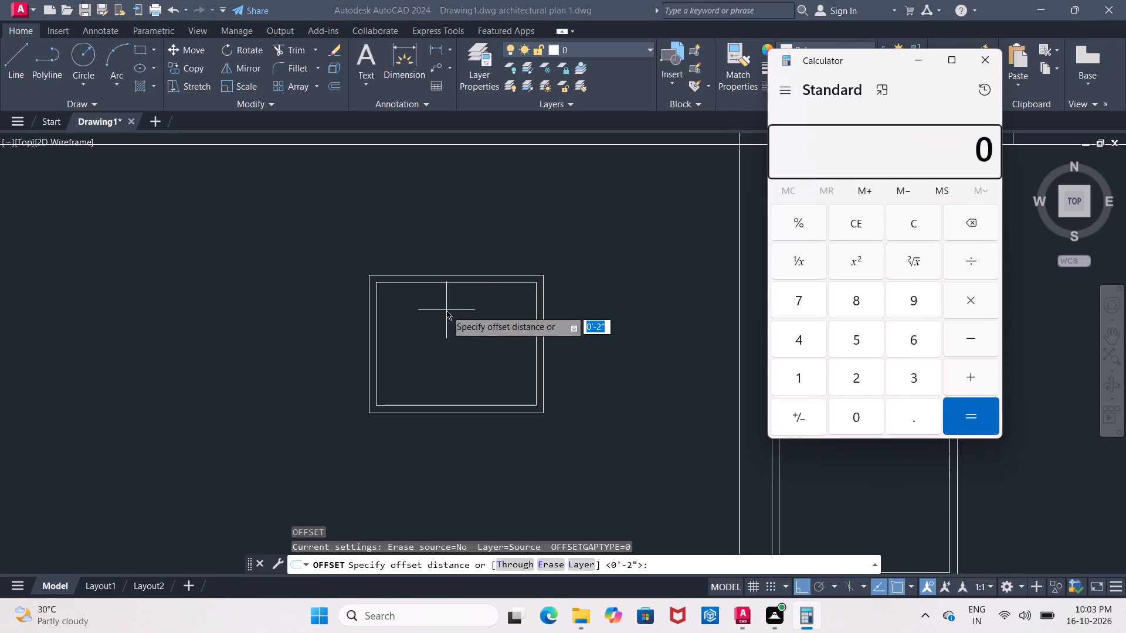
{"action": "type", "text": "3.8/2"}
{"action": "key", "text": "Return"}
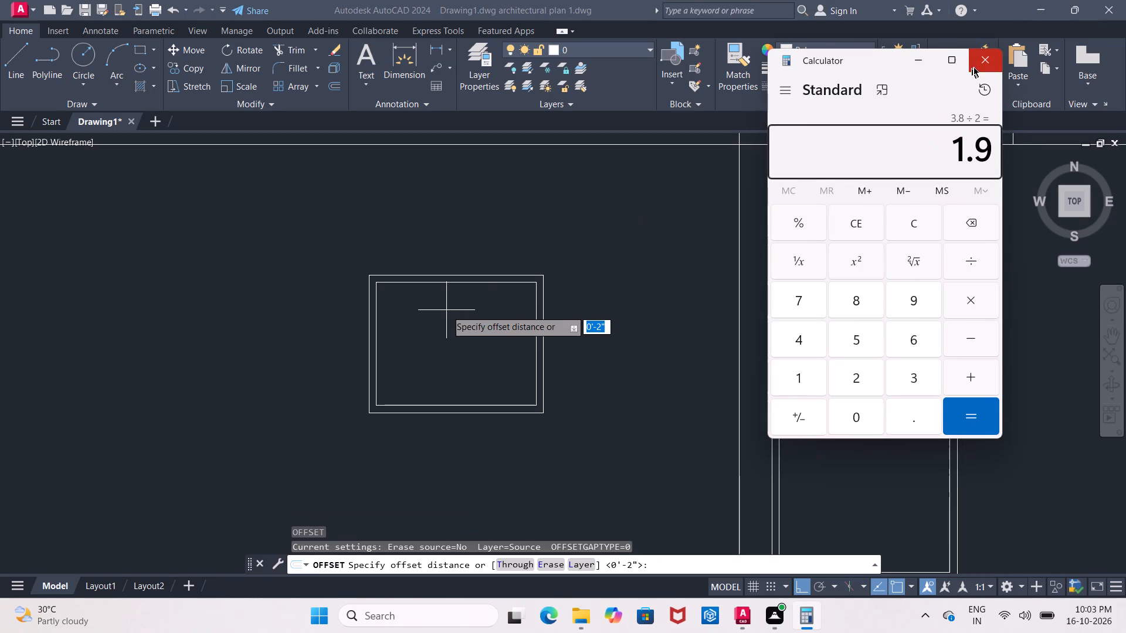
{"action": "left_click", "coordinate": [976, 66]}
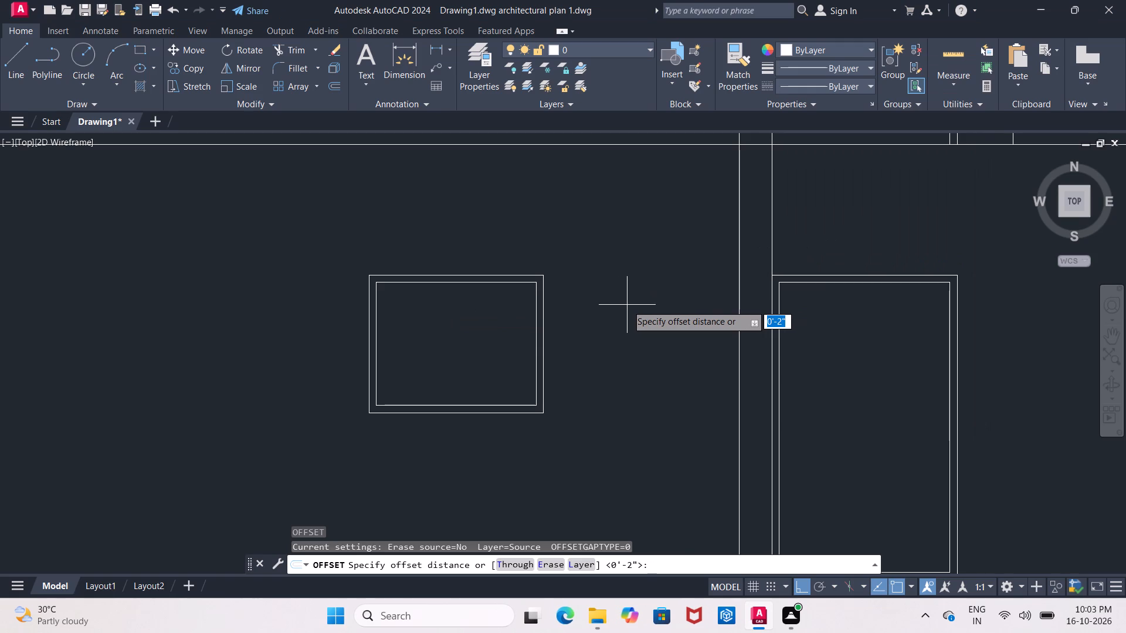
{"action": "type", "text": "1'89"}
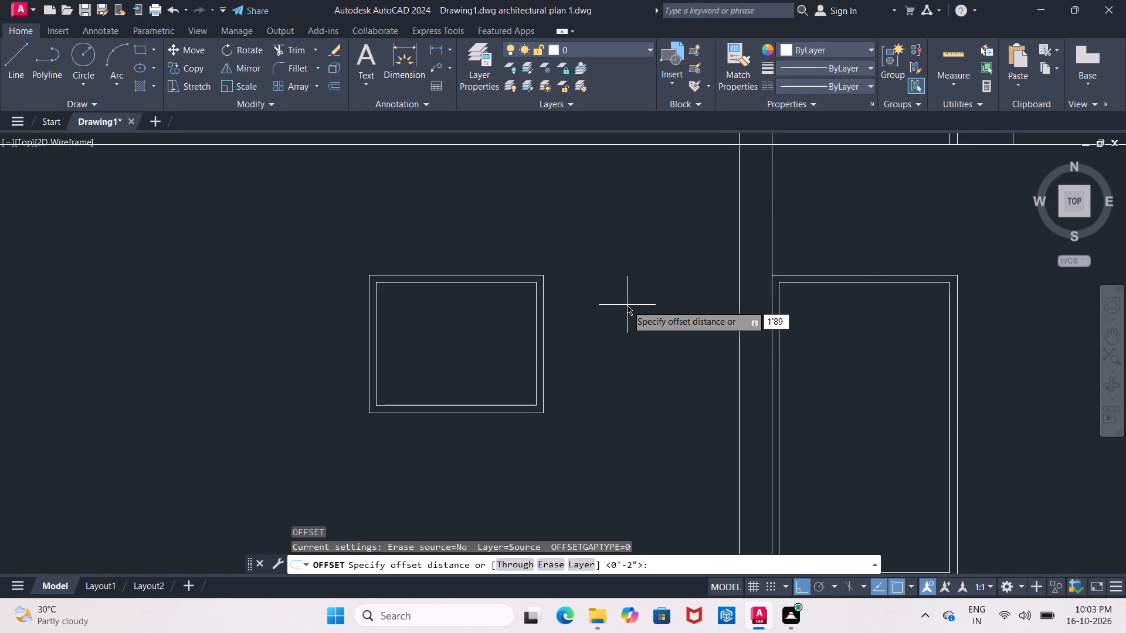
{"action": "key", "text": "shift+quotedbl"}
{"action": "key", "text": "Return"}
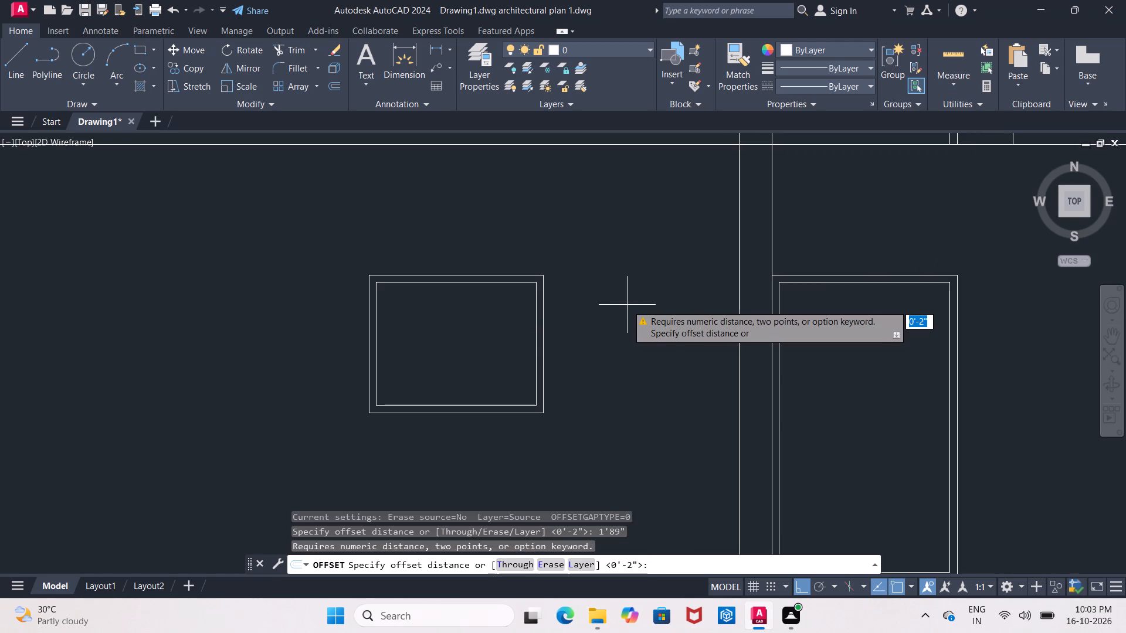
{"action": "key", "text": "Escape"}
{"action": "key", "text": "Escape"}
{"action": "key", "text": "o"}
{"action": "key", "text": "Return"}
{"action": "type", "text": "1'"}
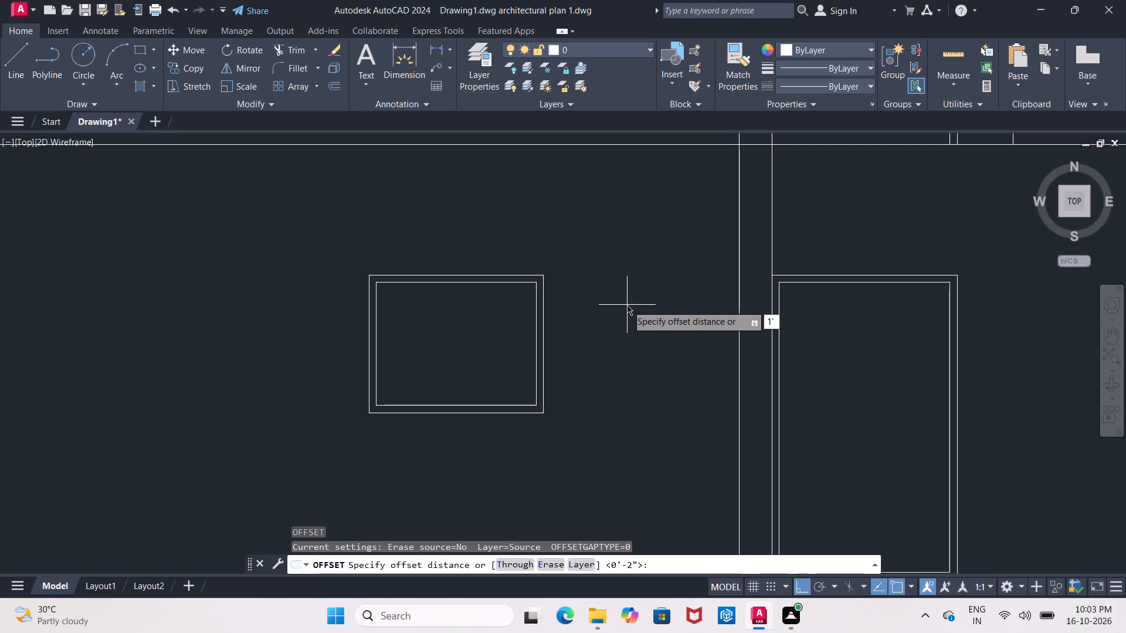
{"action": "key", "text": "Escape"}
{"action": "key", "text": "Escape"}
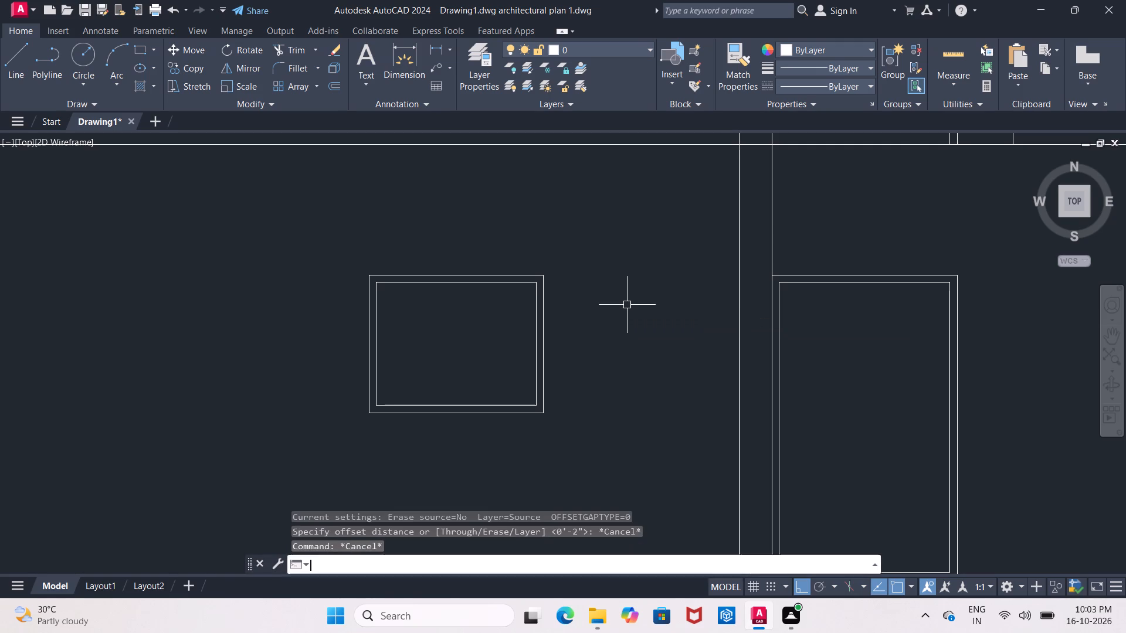
Switch to Calculator, divide 3.8 by 2, and close it.
{"action": "type", "text": "3.8/2"}
{"action": "key", "text": "Return"}
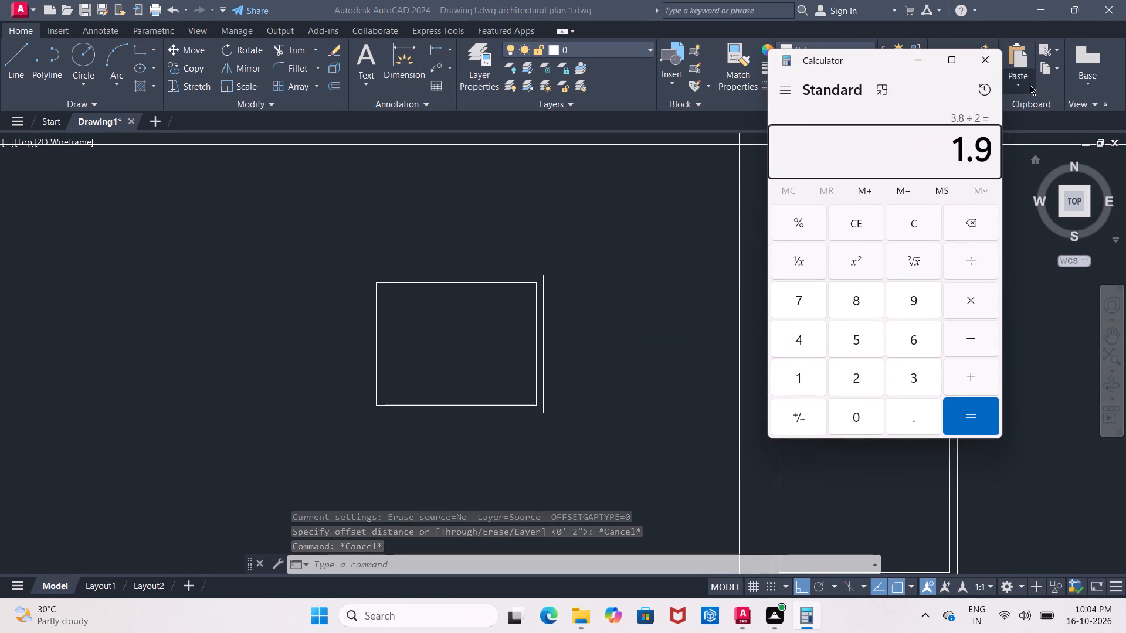
{"action": "left_click", "coordinate": [990, 66]}
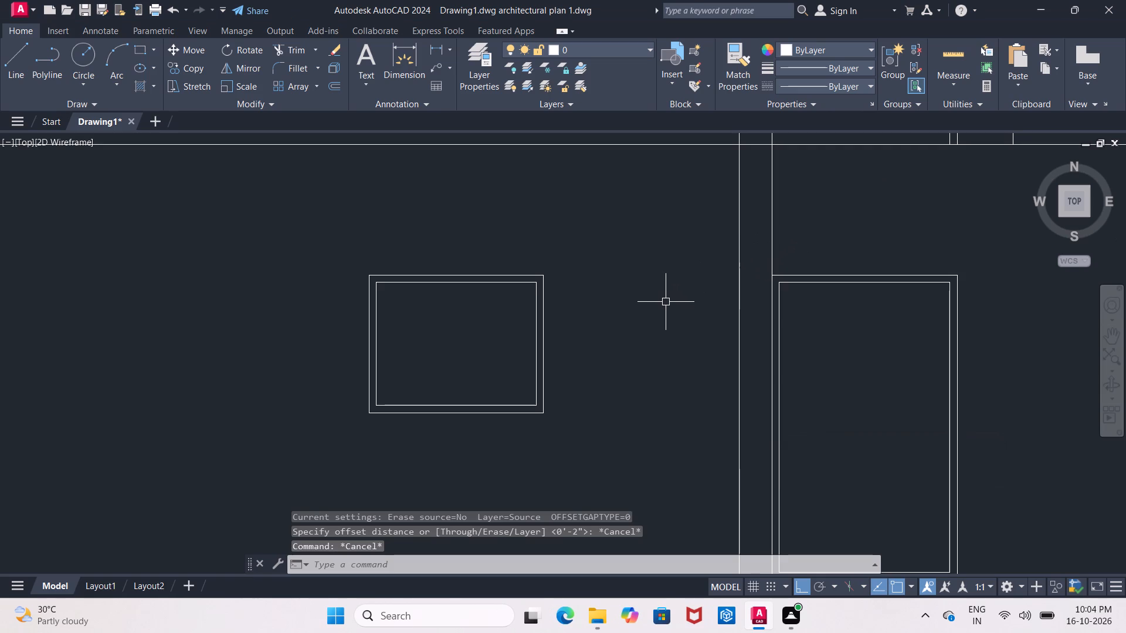
Offset the window frame's inner west line 1'9" east to make a vertical divider inside the window.
{"action": "key", "text": "o"}
{"action": "key", "text": "Return"}
{"action": "type", "text": "1'9"}
{"action": "key", "text": "shift+quotedbl"}
{"action": "key", "text": "Return"}
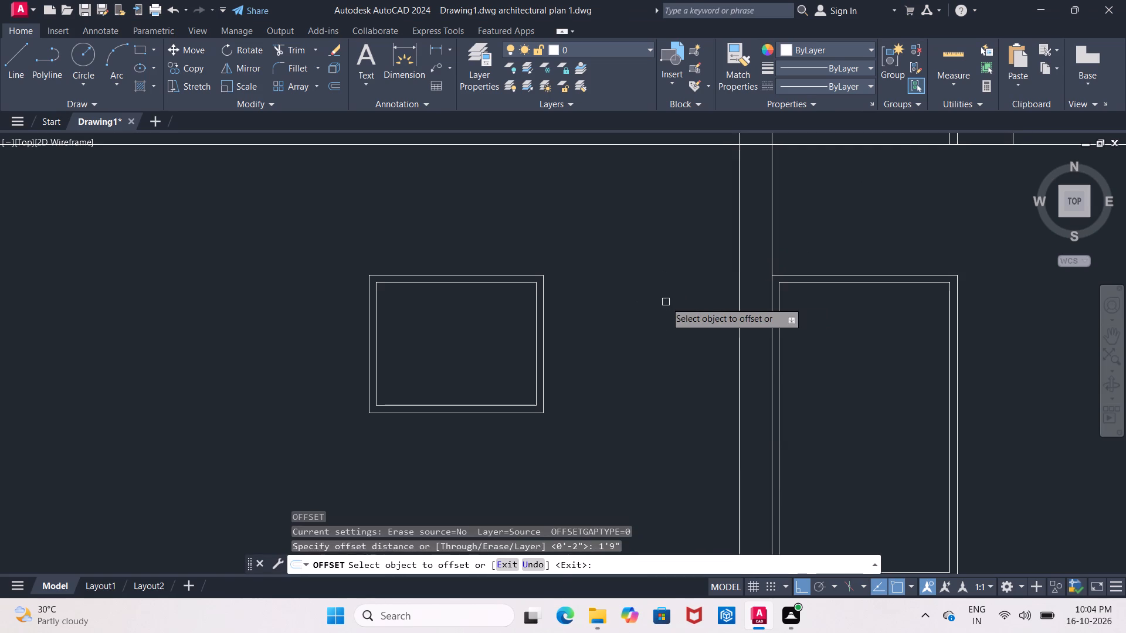
{"action": "left_click", "coordinate": [377, 350]}
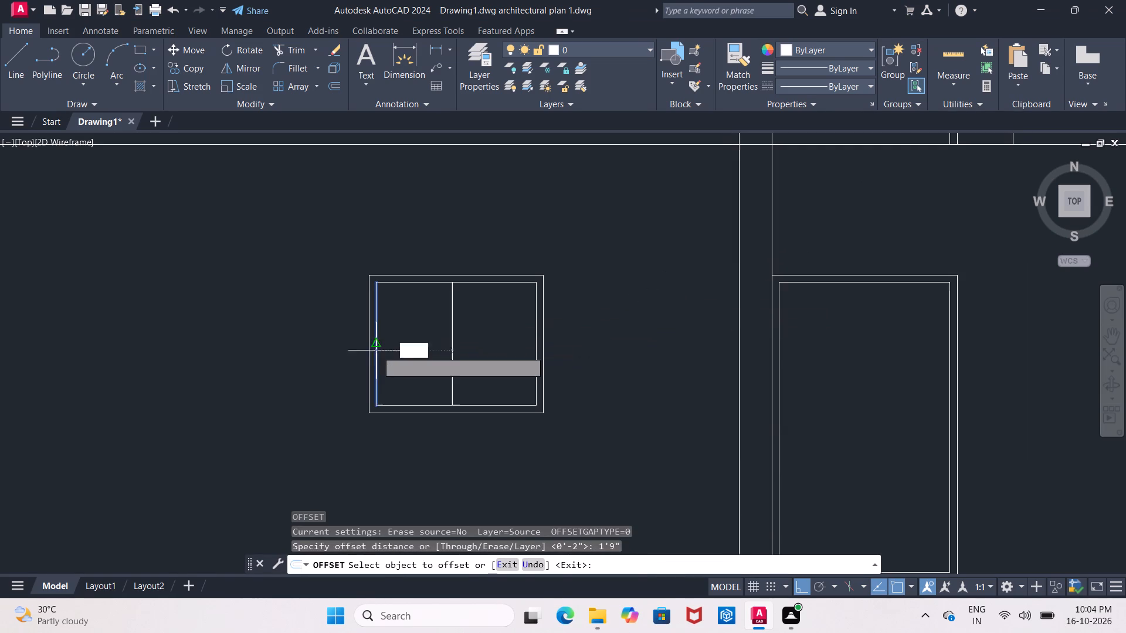
{"action": "left_click", "coordinate": [471, 360]}
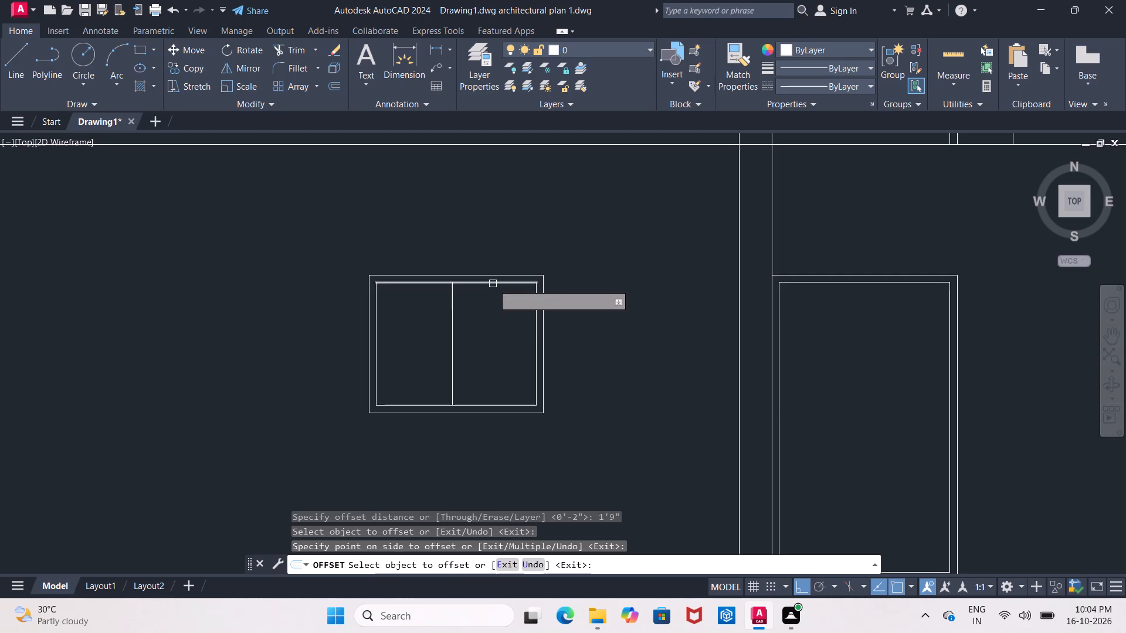
{"action": "left_click", "coordinate": [493, 284]}
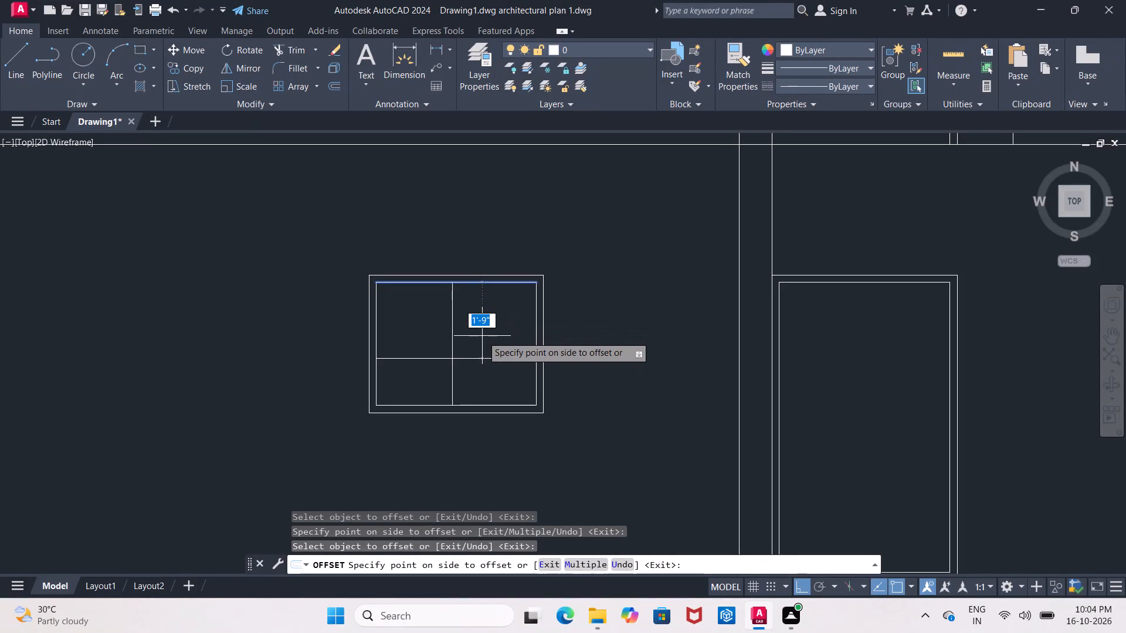
{"action": "key", "text": "Escape"}
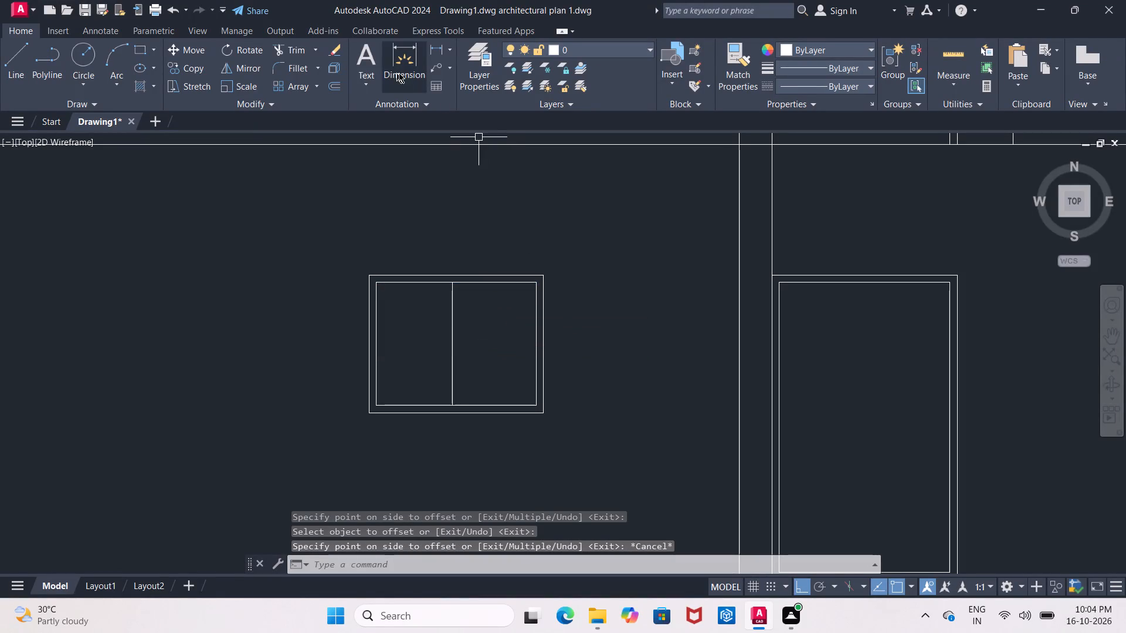
Measure the window's clear height along the inner east frame line with a linear dimension, without placing it.
{"action": "left_click", "coordinate": [435, 49]}
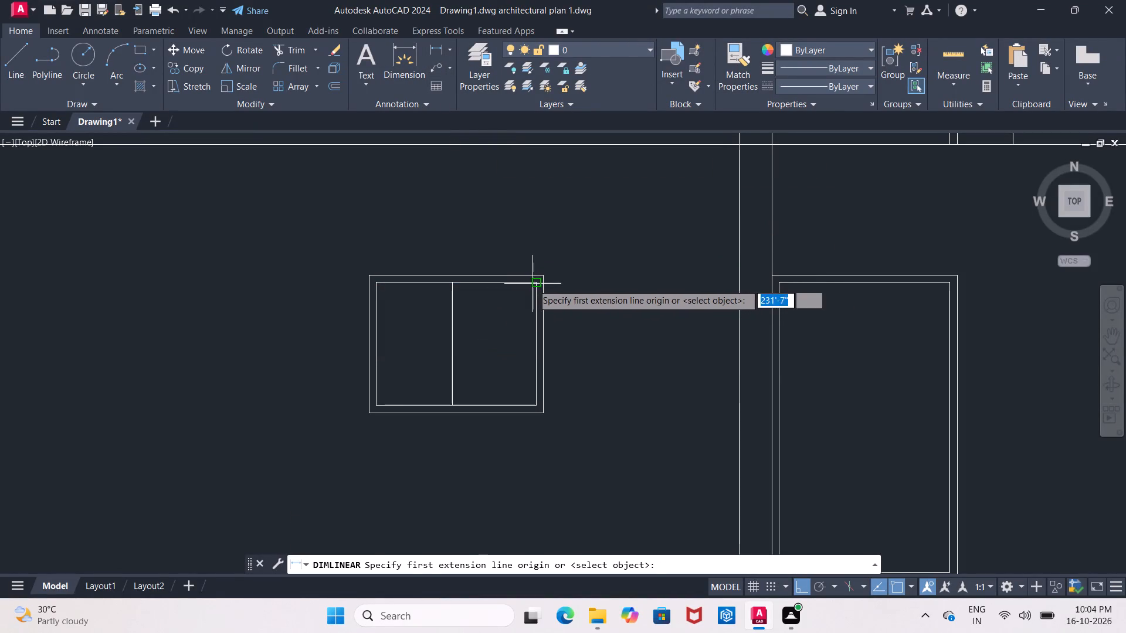
{"action": "left_click", "coordinate": [534, 284]}
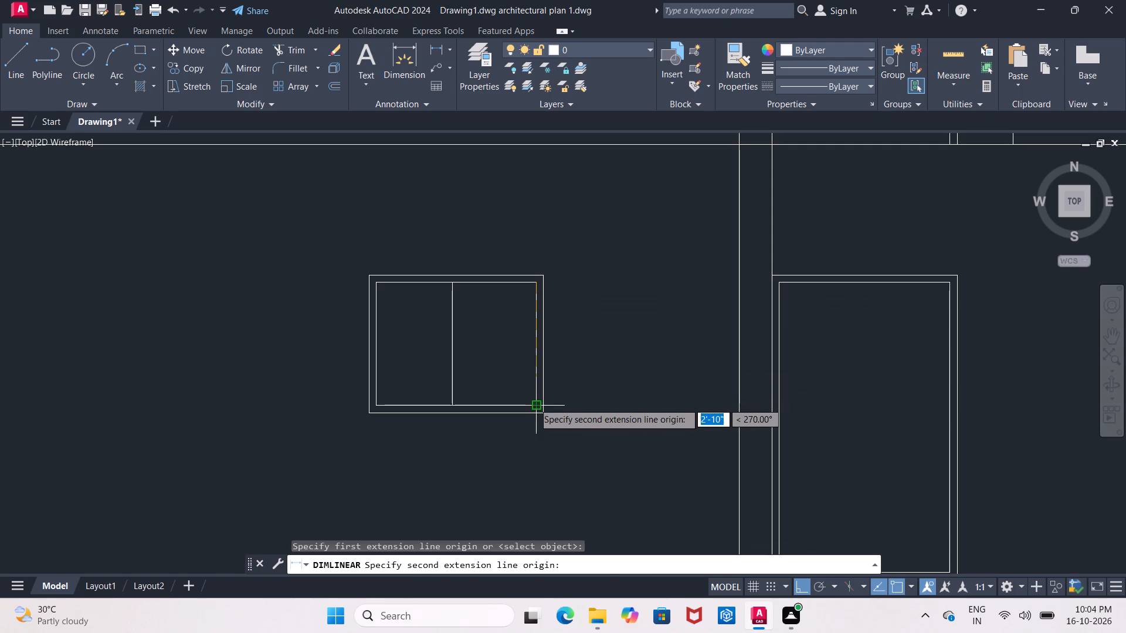
{"action": "left_click", "coordinate": [534, 403]}
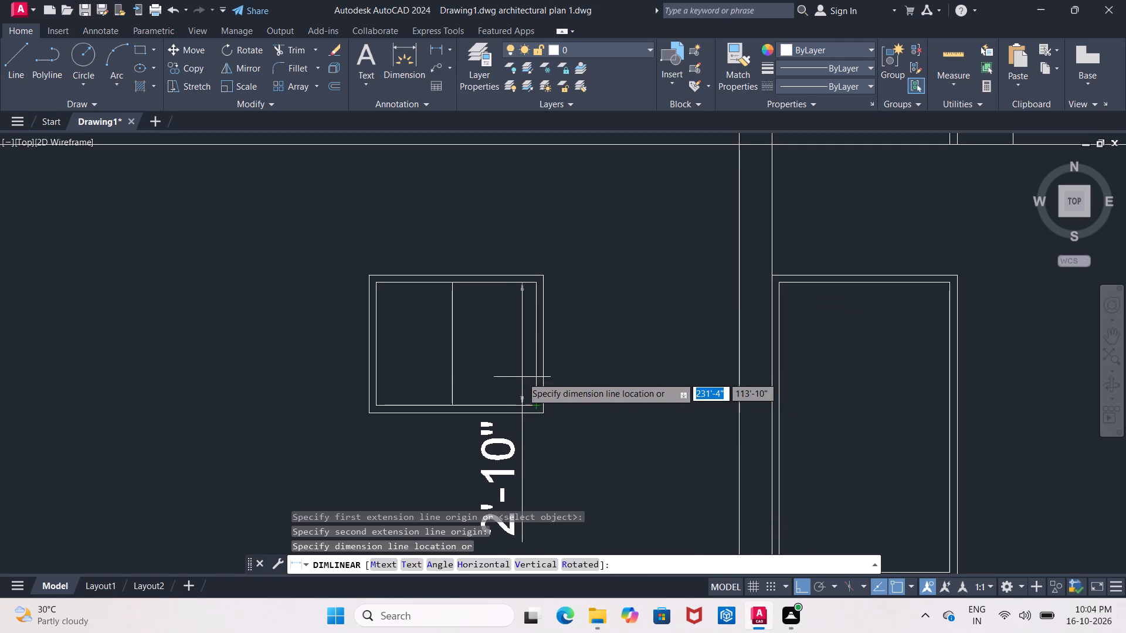
{"action": "key", "text": "Escape"}
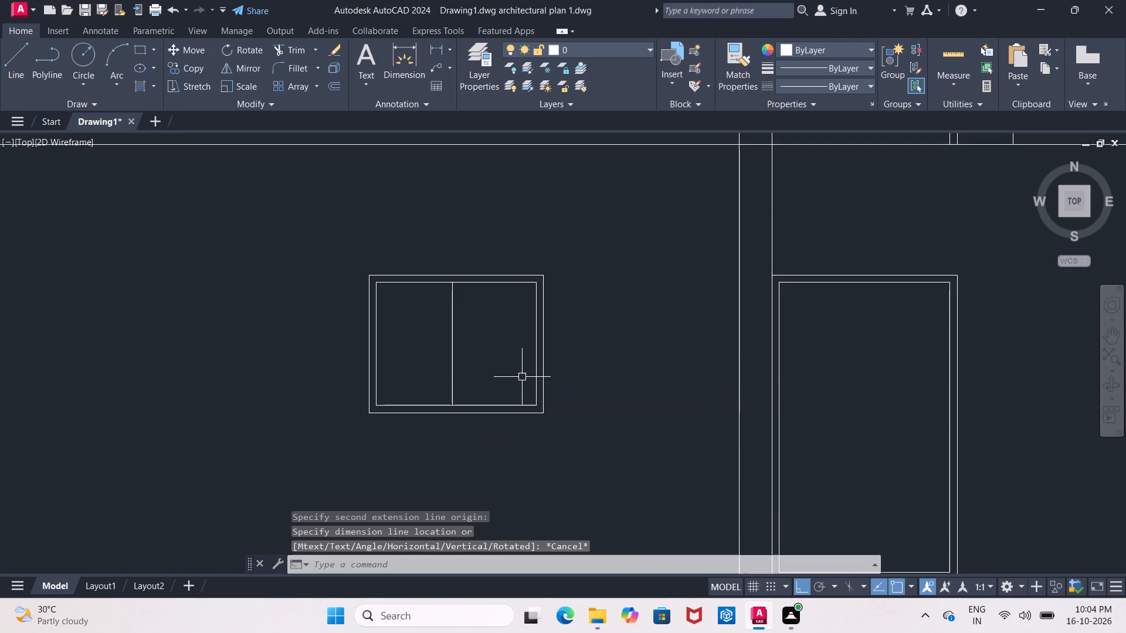
Offset the window frame's inner top line 1'5" downward to make a horizontal divider across the window.
{"action": "key", "text": "o"}
{"action": "key", "text": "Return"}
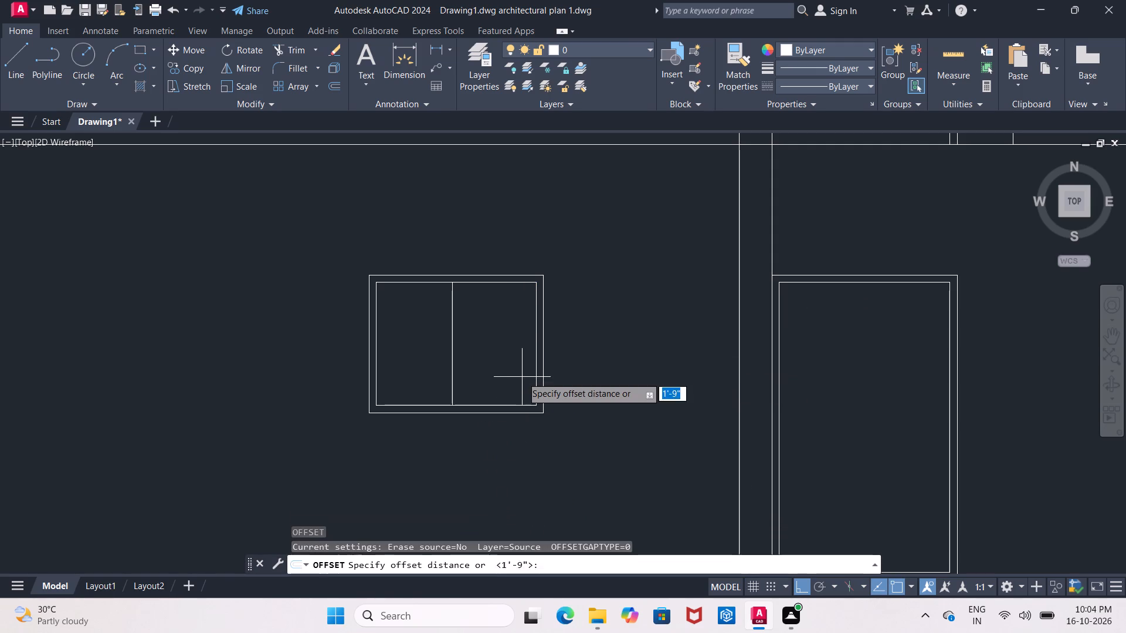
{"action": "type", "text": "1'5\""}
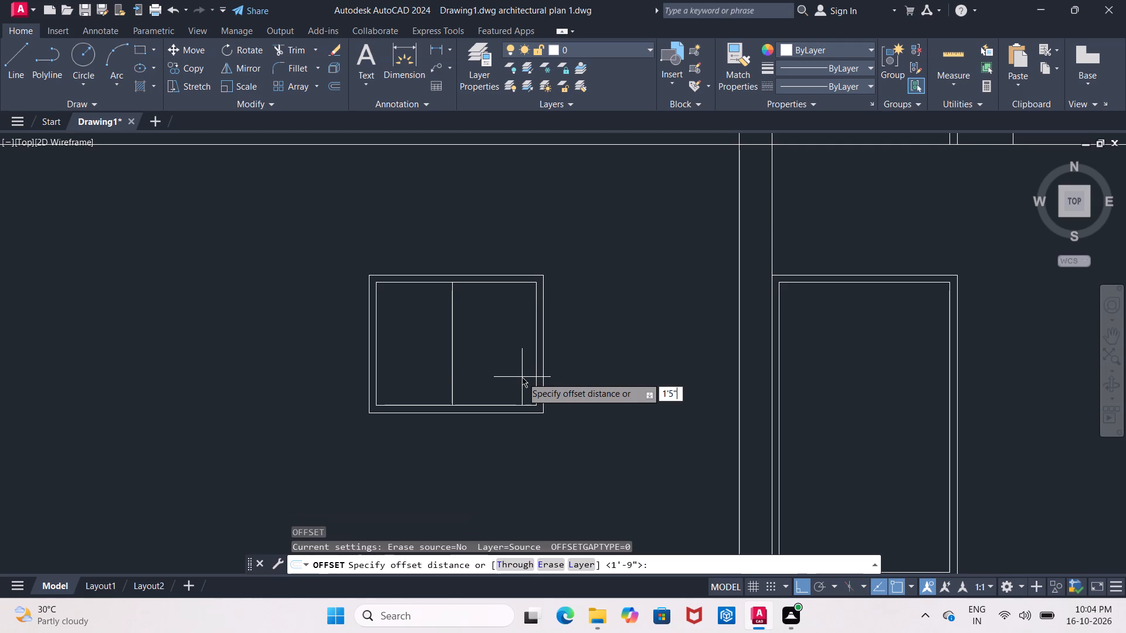
{"action": "key", "text": "Return"}
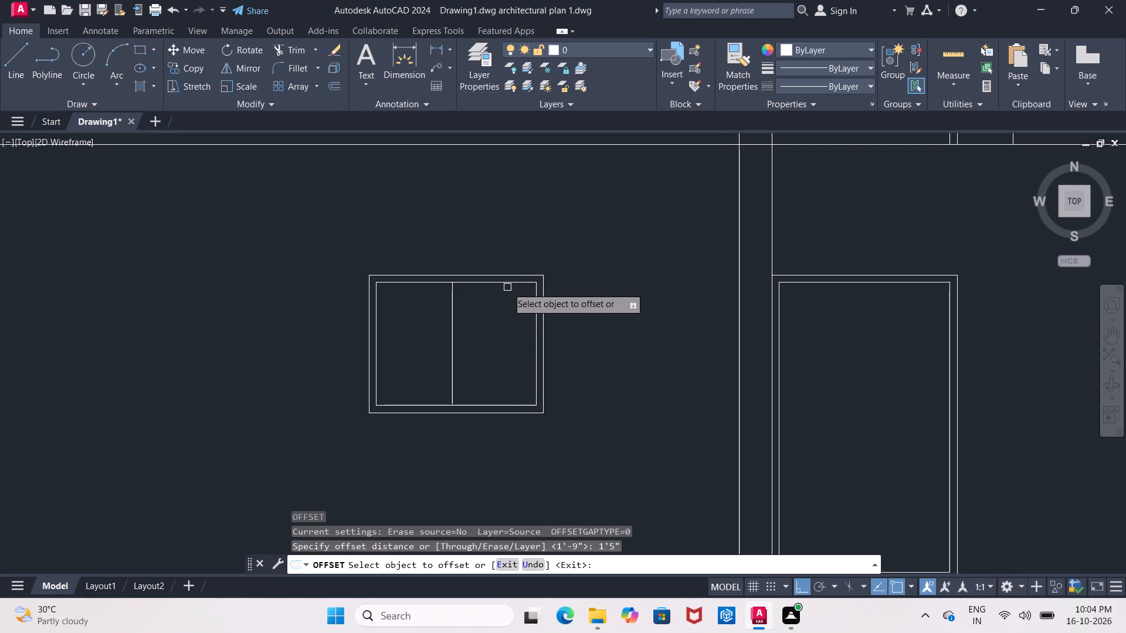
{"action": "left_click", "coordinate": [508, 285]}
{"action": "left_click", "coordinate": [492, 339]}
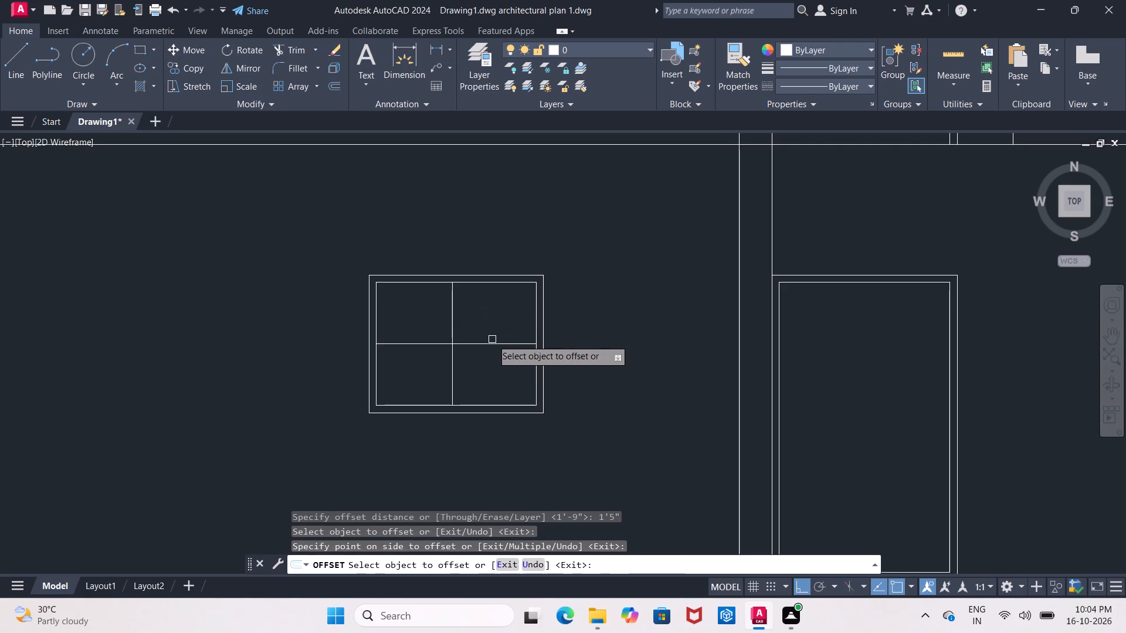
{"action": "key", "text": "Return"}
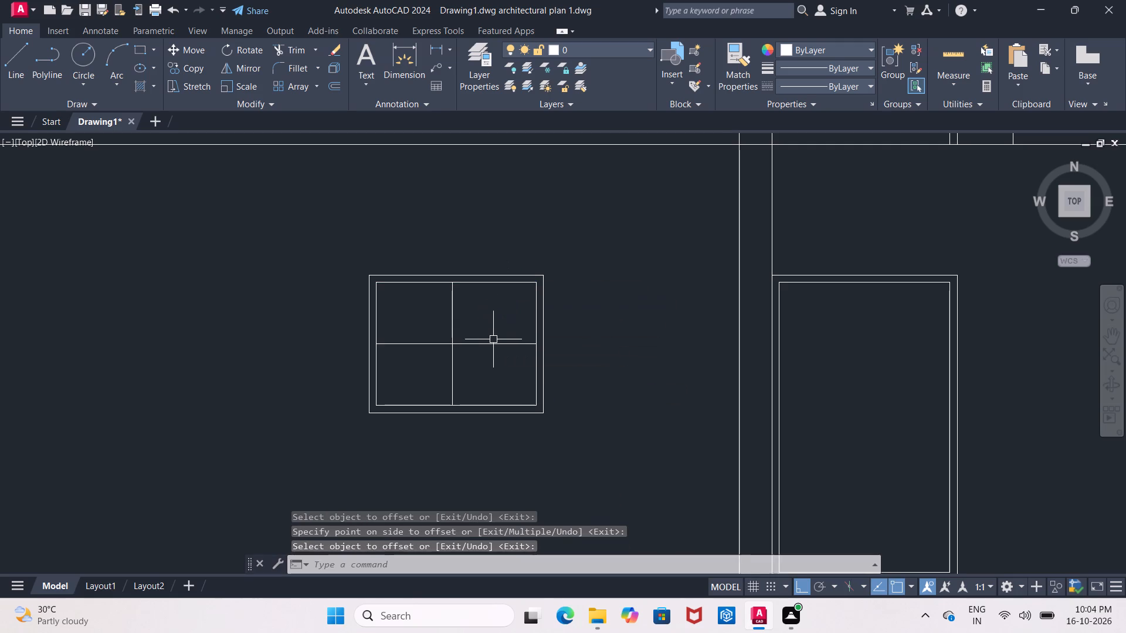
Measure the door's clear height along its inner east frame line with a linear dimension, without placing it.
{"action": "scroll", "coordinate": [493, 339], "scroll_direction": "down", "scroll_amount": 1}
{"action": "middle_click_drag", "start_coordinate": [615, 360], "coordinate": [514, 312]}
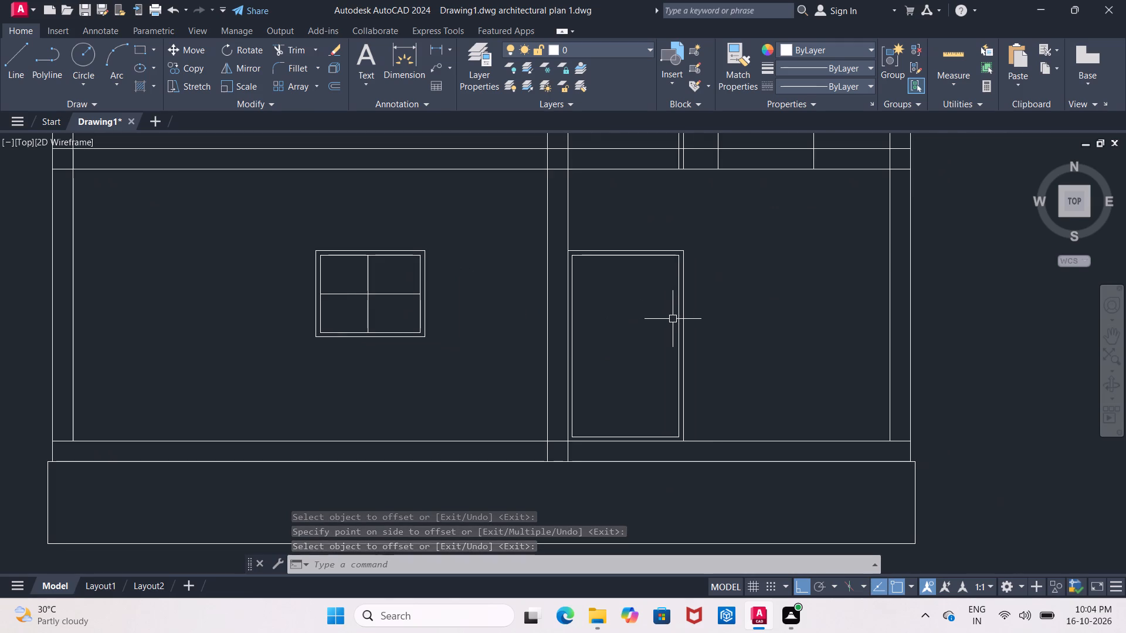
{"action": "scroll", "coordinate": [642, 319], "scroll_direction": "up", "scroll_amount": 1}
{"action": "middle_click_drag", "start_coordinate": [640, 318], "coordinate": [559, 334]}
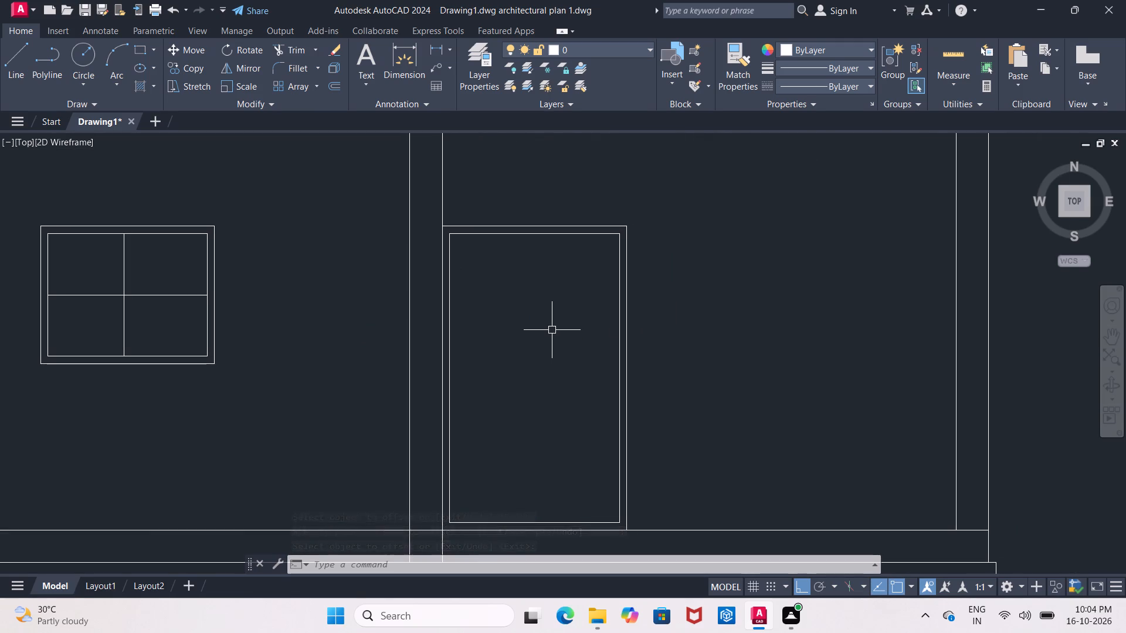
{"action": "key", "text": "Escape"}
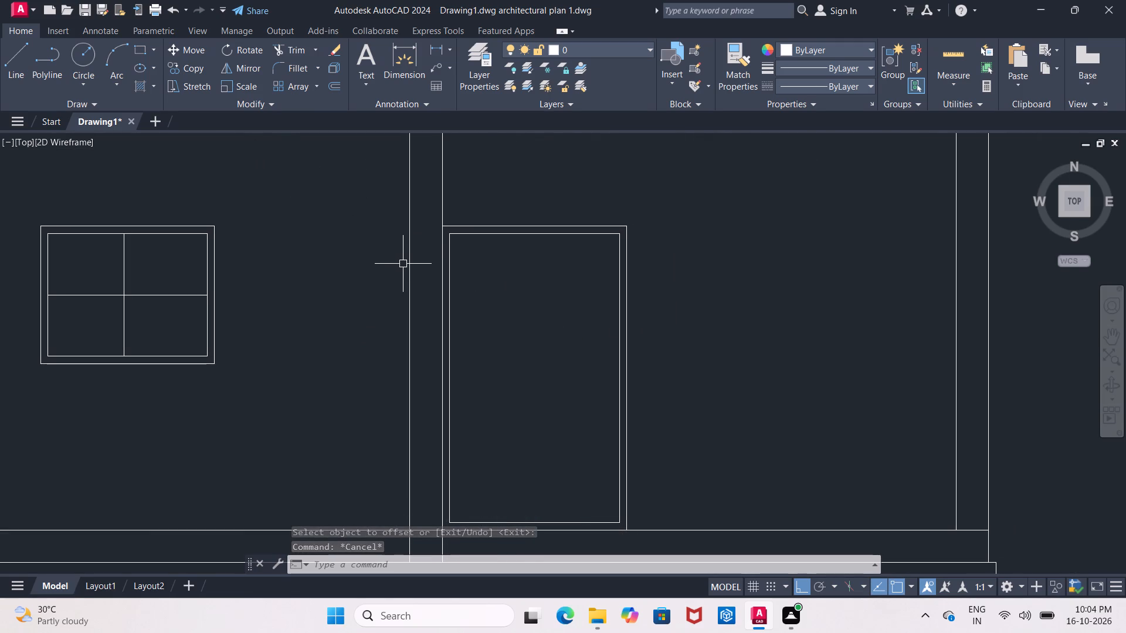
{"action": "left_click", "coordinate": [435, 48]}
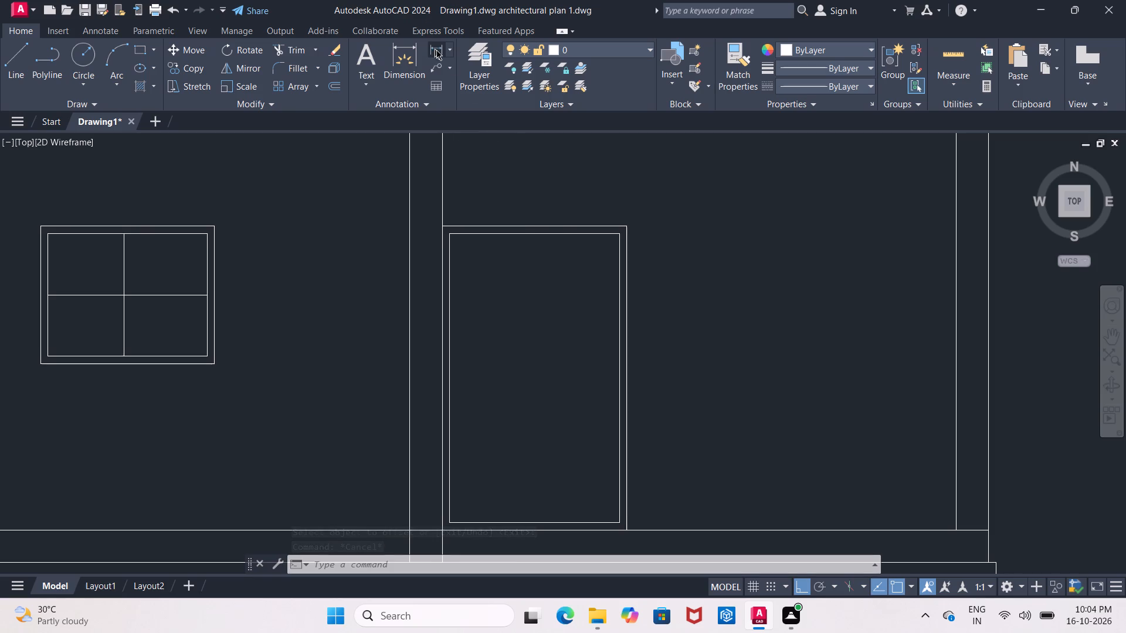
{"action": "left_click", "coordinate": [618, 235]}
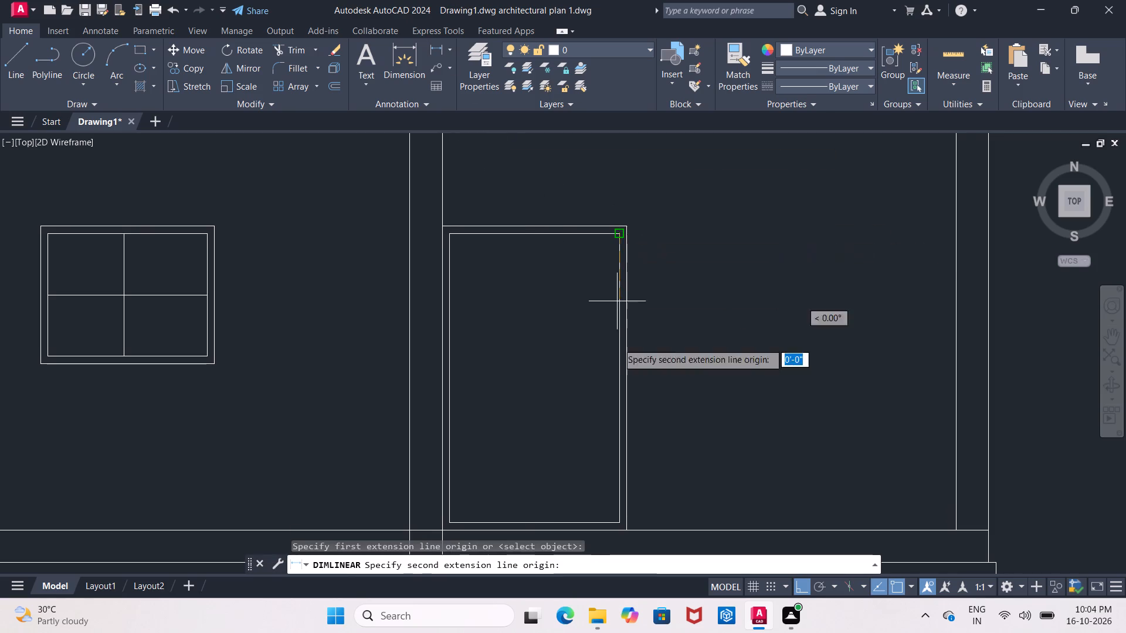
{"action": "left_click", "coordinate": [616, 522]}
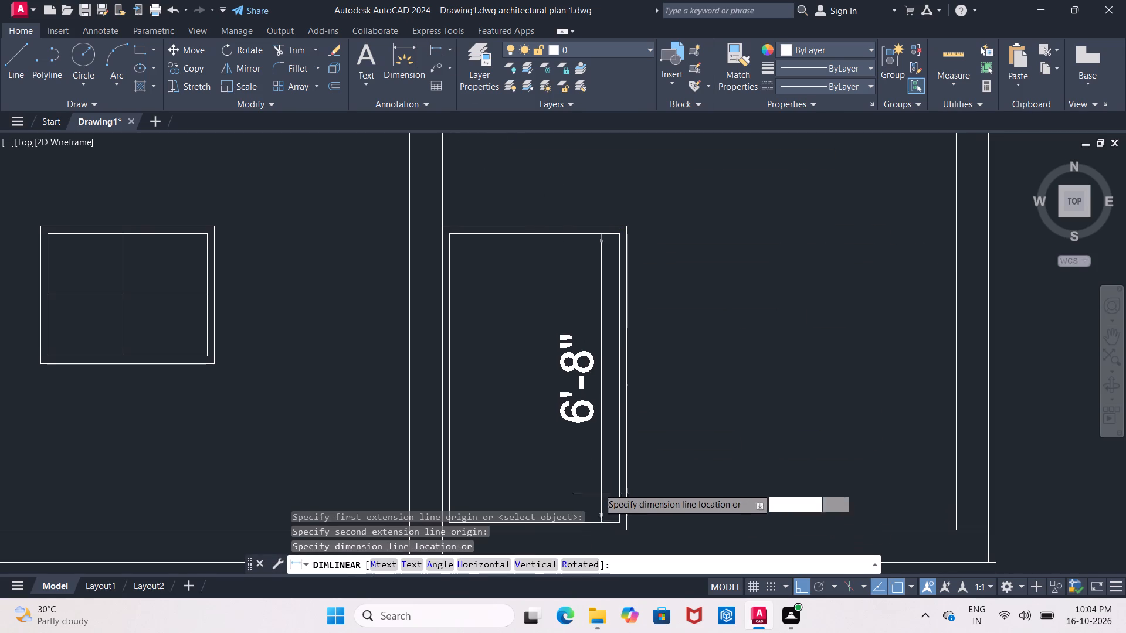
{"action": "key", "text": "Escape"}
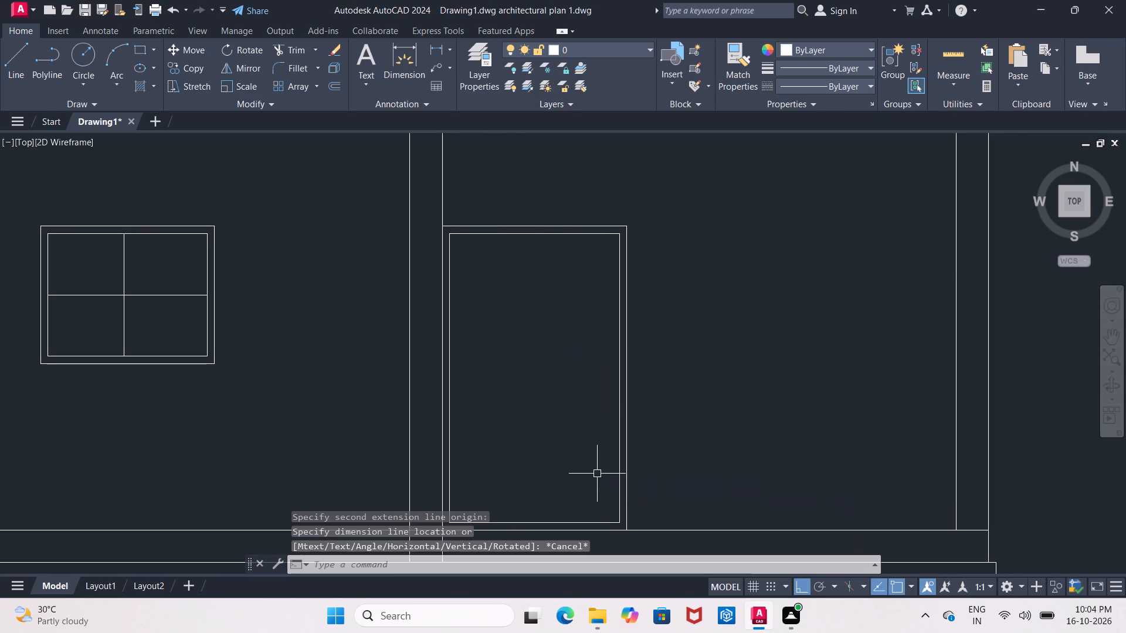
Switch to Calculator, divide 6.8 by 2, and close it.
{"action": "type", "text": "6.8/"}
{"action": "key", "text": "2"}
{"action": "key", "text": "Return"}
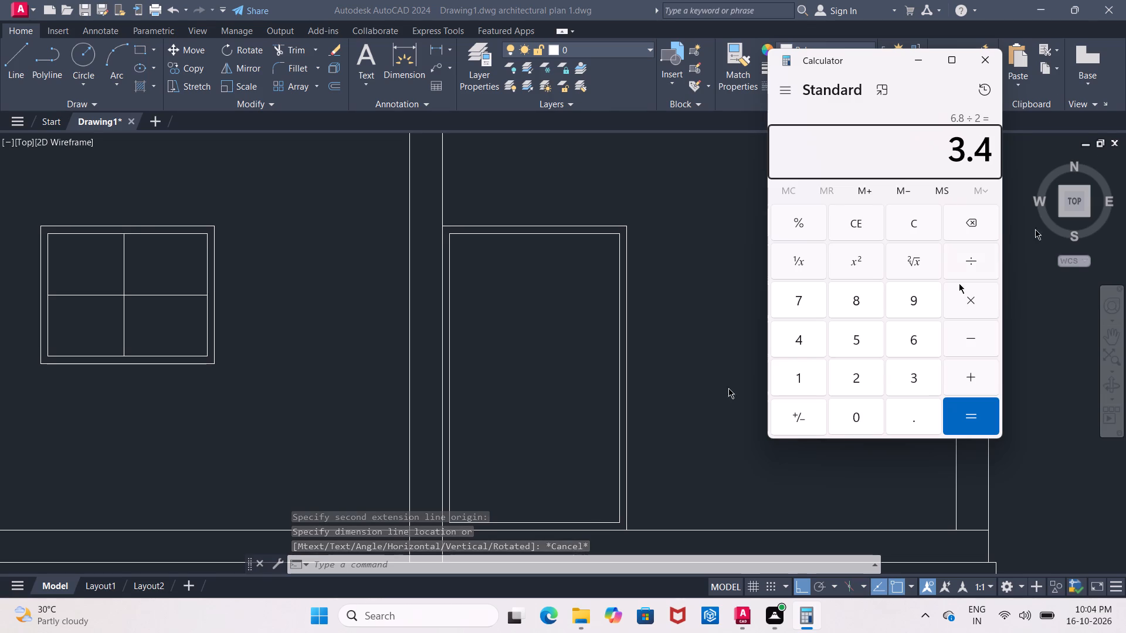
{"action": "left_click", "coordinate": [1002, 59]}
{"action": "left_click", "coordinate": [996, 61]}
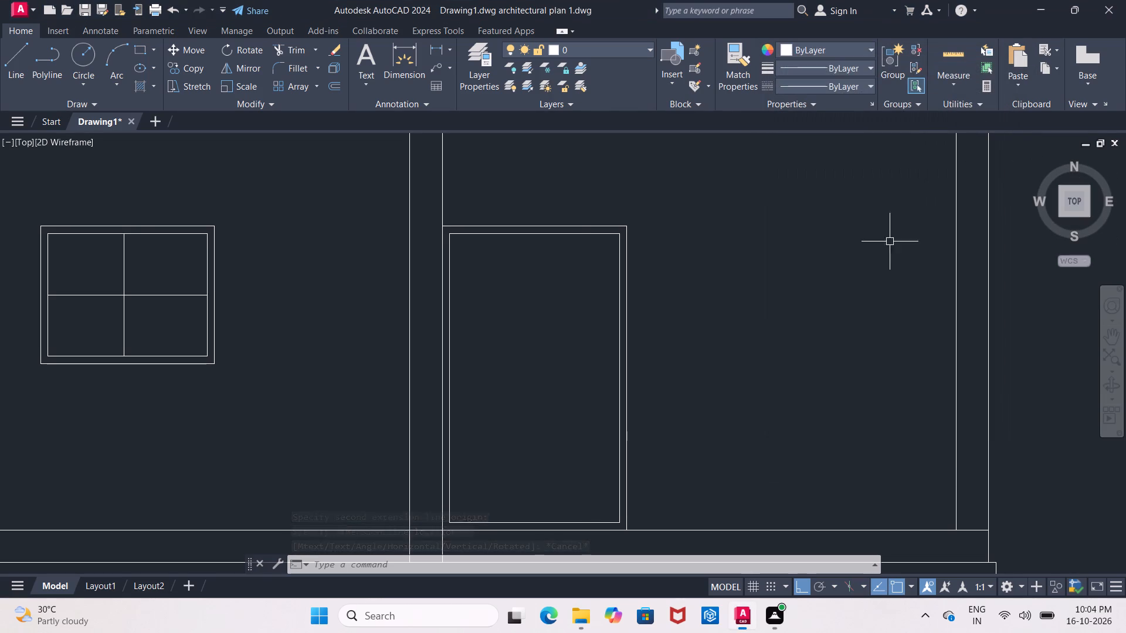
Offset the door frame's inner top line 3'4" downward to make a horizontal line across the door.
{"action": "key", "text": "o"}
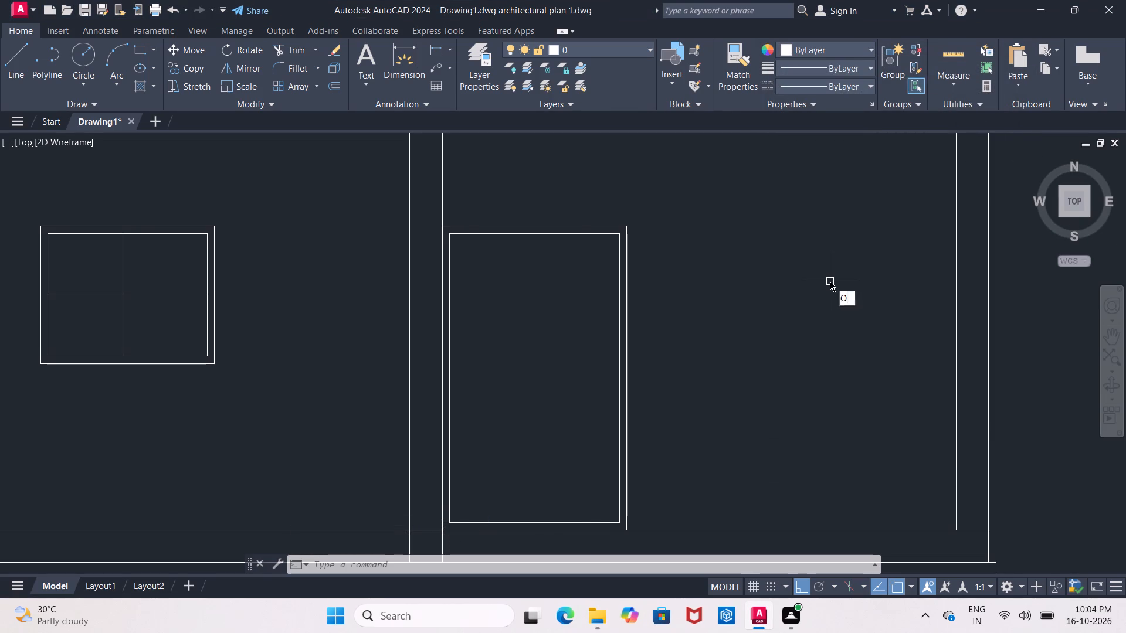
{"action": "key", "text": "Return"}
{"action": "type", "text": "3'5"}
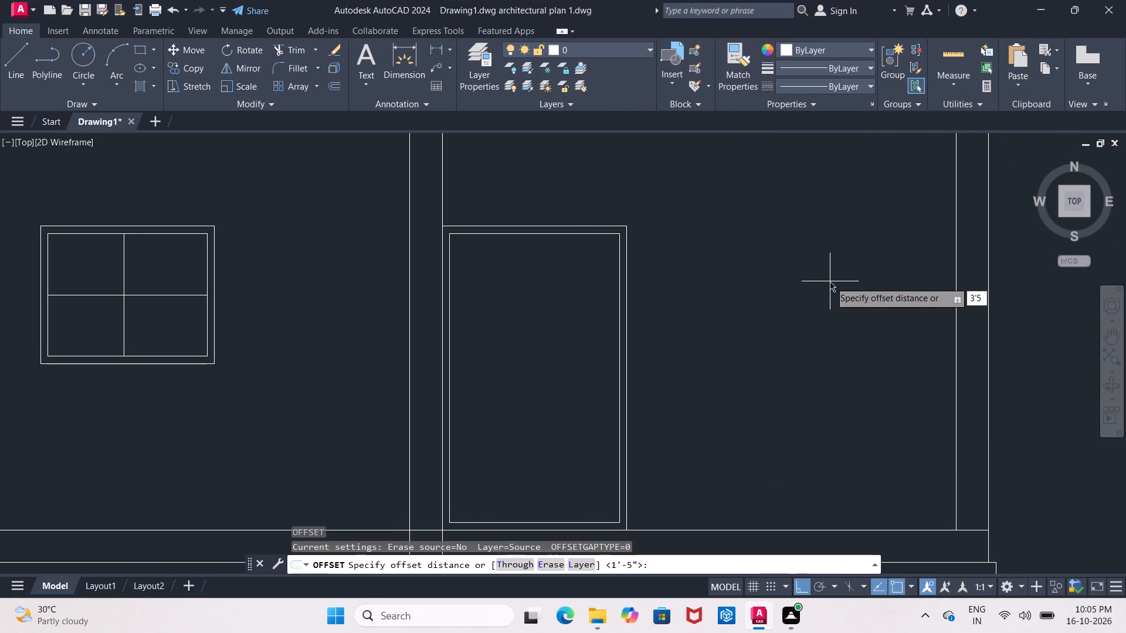
{"action": "key", "text": "BackSpace"}
{"action": "type", "text": "4\""}
{"action": "key", "text": "shift+Return"}
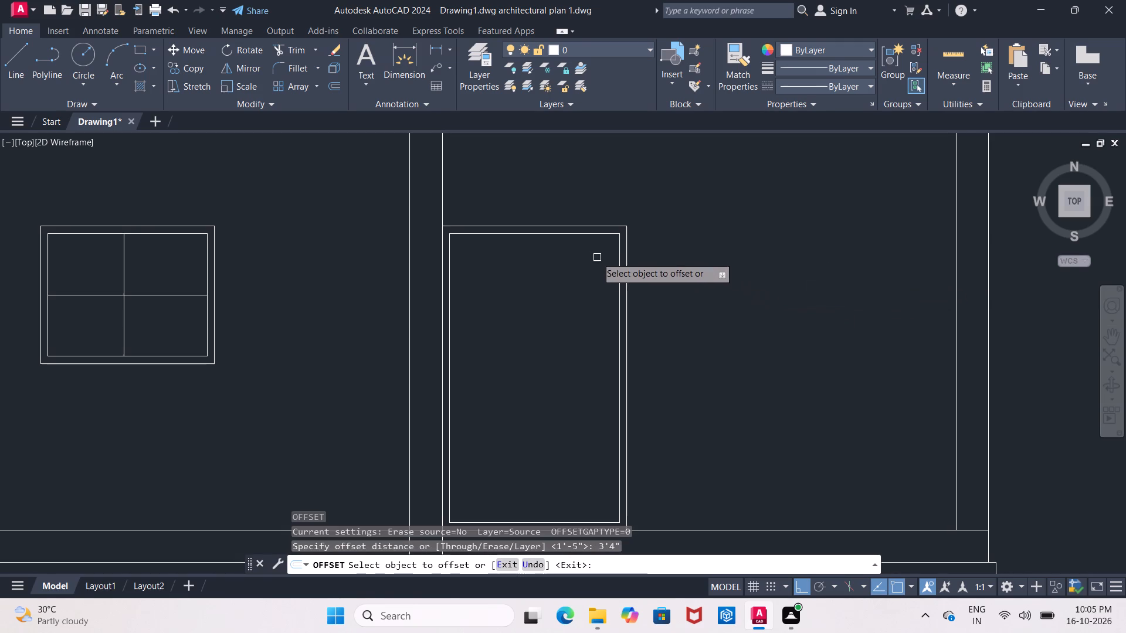
{"action": "left_click", "coordinate": [593, 235]}
{"action": "left_click", "coordinate": [568, 321]}
{"action": "middle_click_drag", "start_coordinate": [575, 331], "coordinate": [609, 297]}
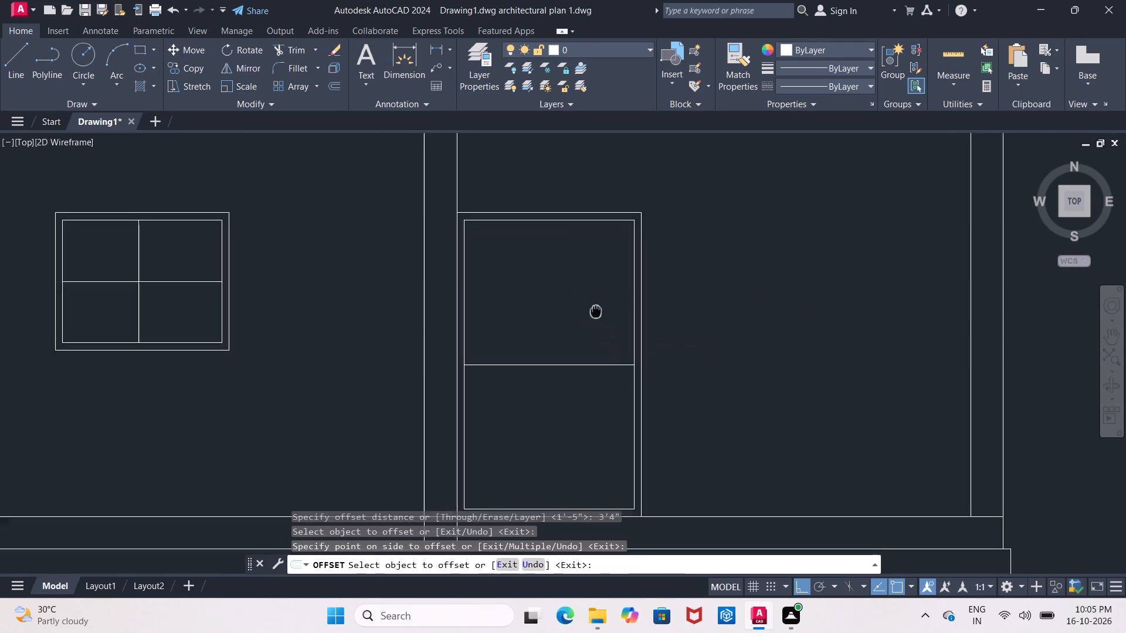
{"action": "middle_click_drag", "start_coordinate": [609, 297], "coordinate": [628, 275]}
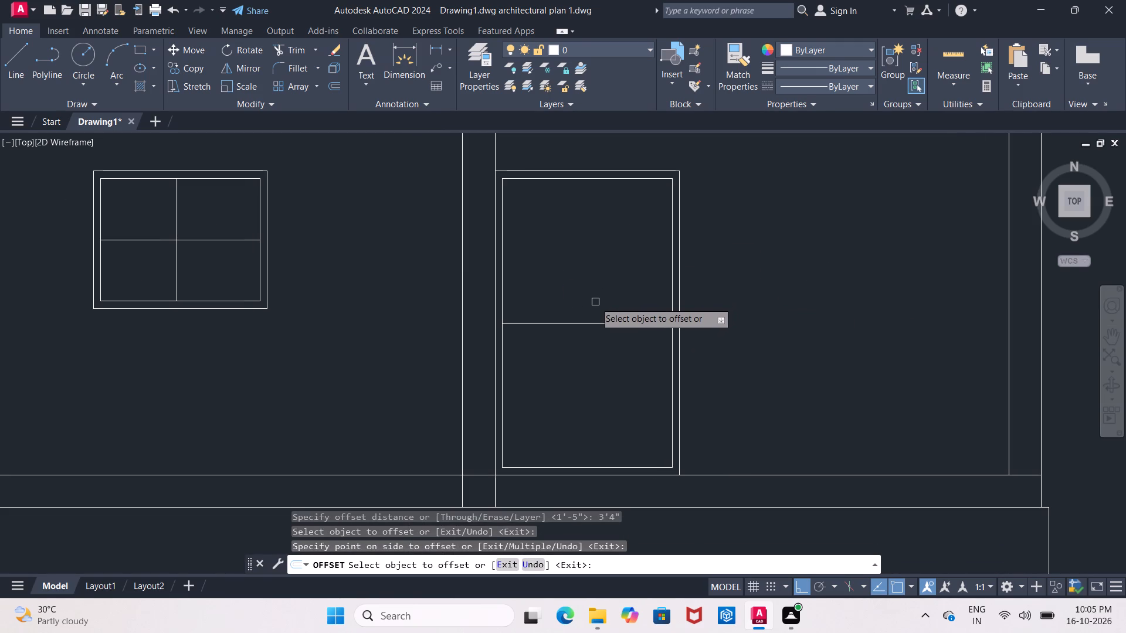
{"action": "scroll", "coordinate": [595, 302], "scroll_direction": "up", "scroll_amount": 1}
{"action": "scroll", "coordinate": [595, 302], "scroll_direction": "down", "scroll_amount": 1}
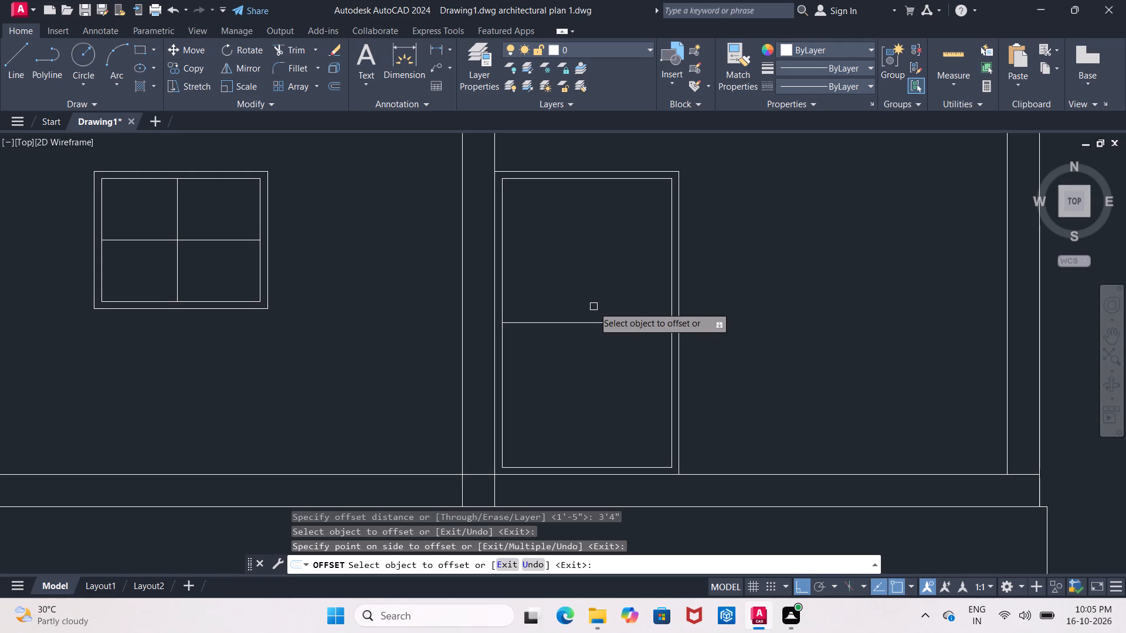
{"action": "middle_click_drag", "start_coordinate": [603, 298], "coordinate": [593, 307]}
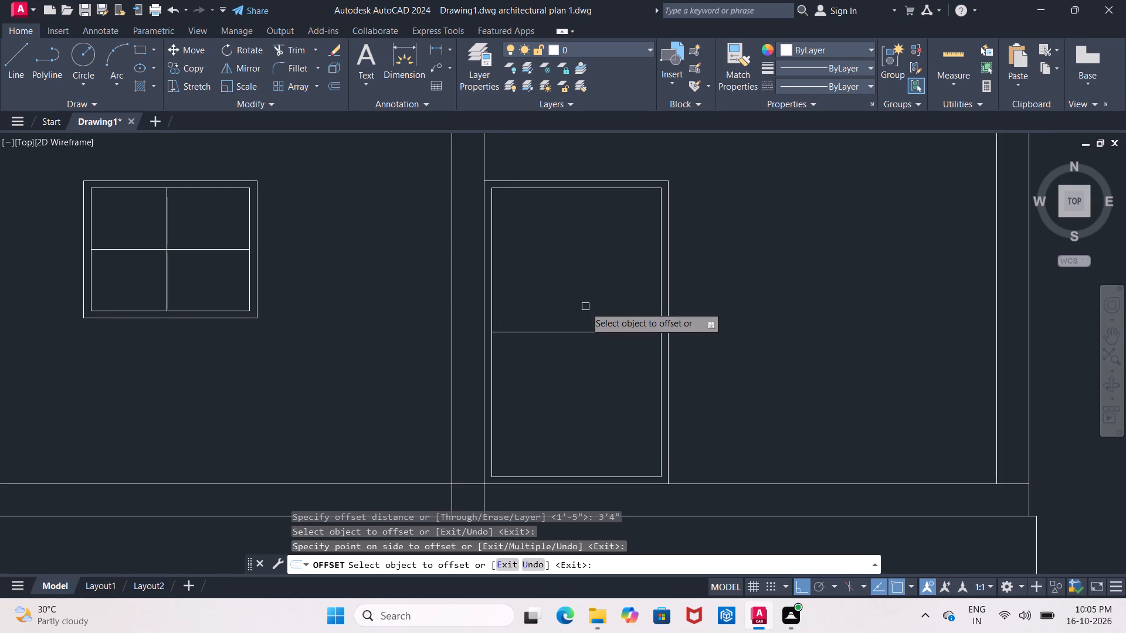
{"action": "key", "text": "Escape"}
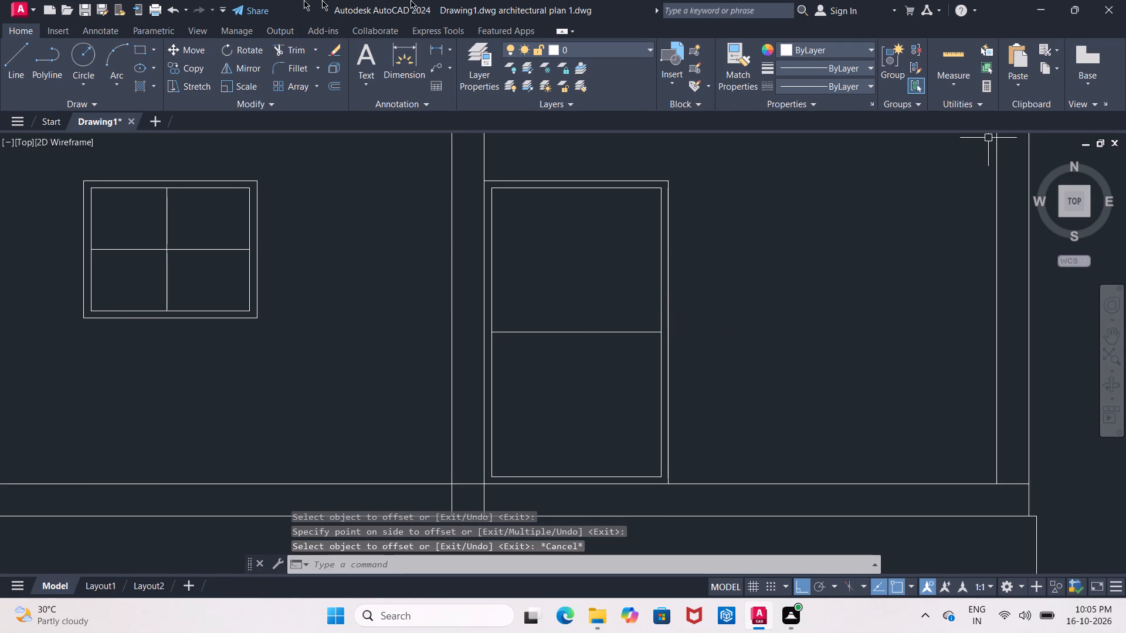
With ortho off, draw connected lines from the door's inner upper-west corner to its lower-east corner and back to the horizontal line's west end.
{"action": "left_click", "coordinate": [18, 46]}
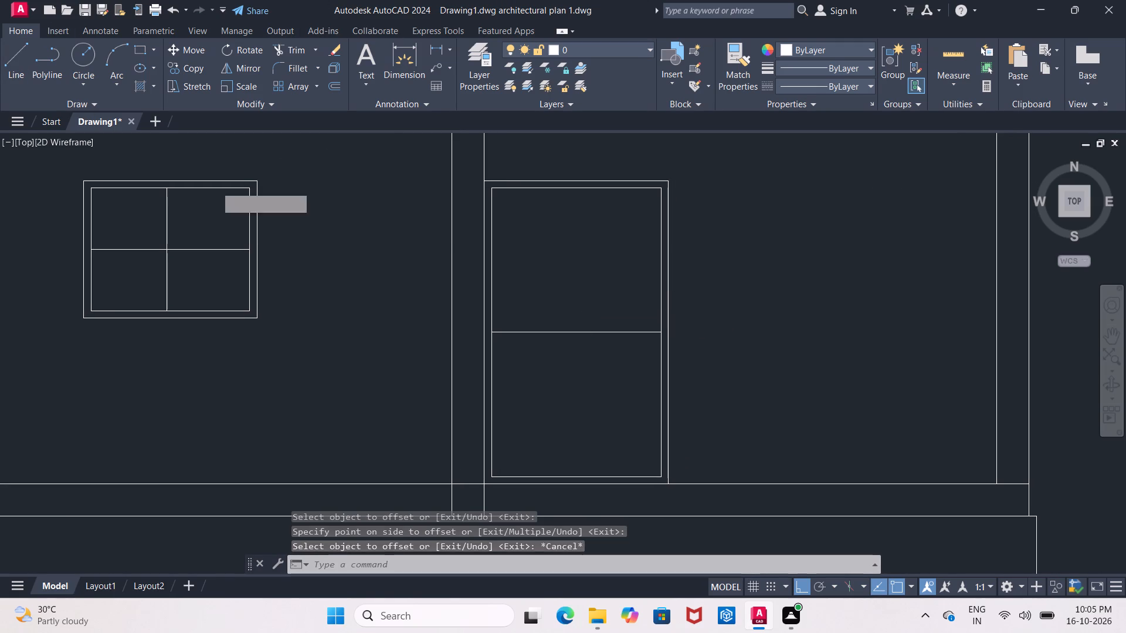
{"action": "left_click", "coordinate": [493, 191]}
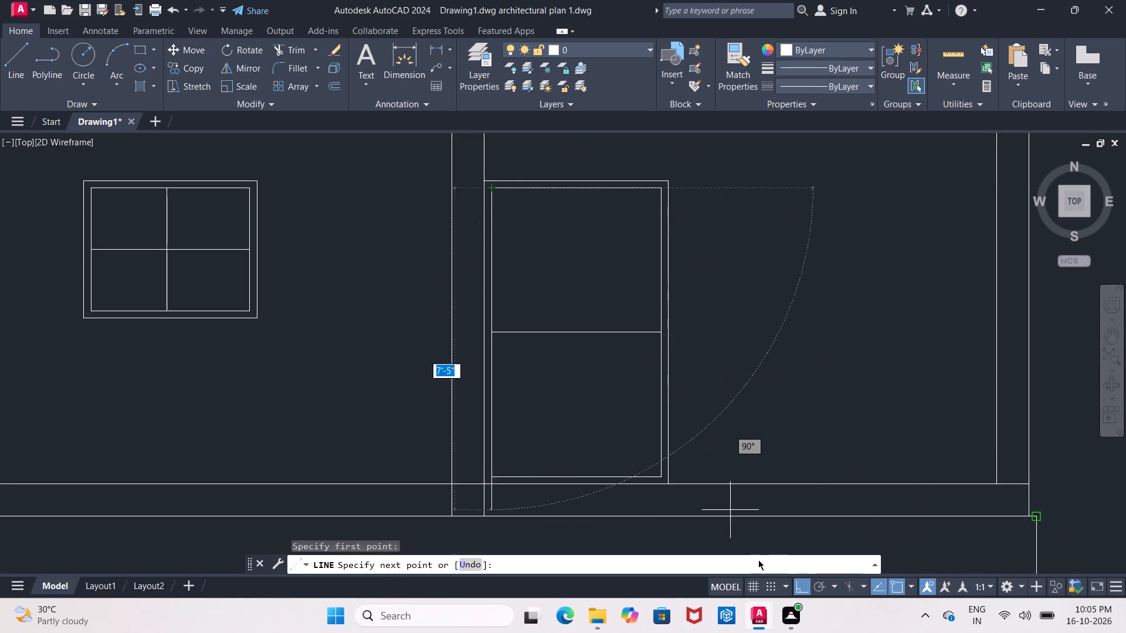
{"action": "left_click", "coordinate": [795, 588]}
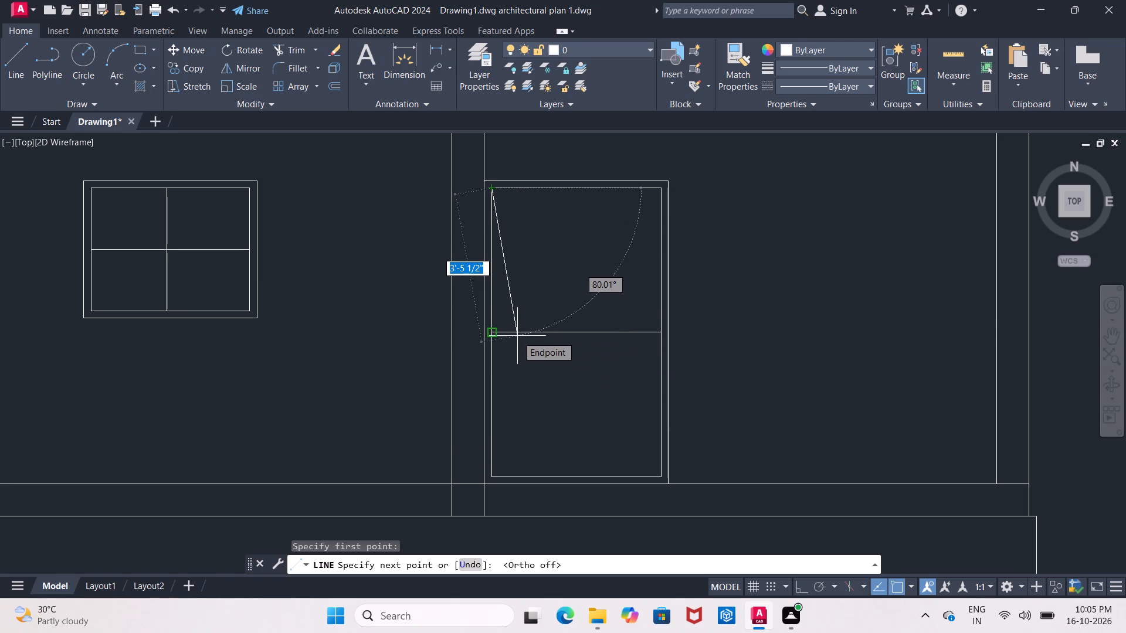
{"action": "left_click", "coordinate": [662, 480]}
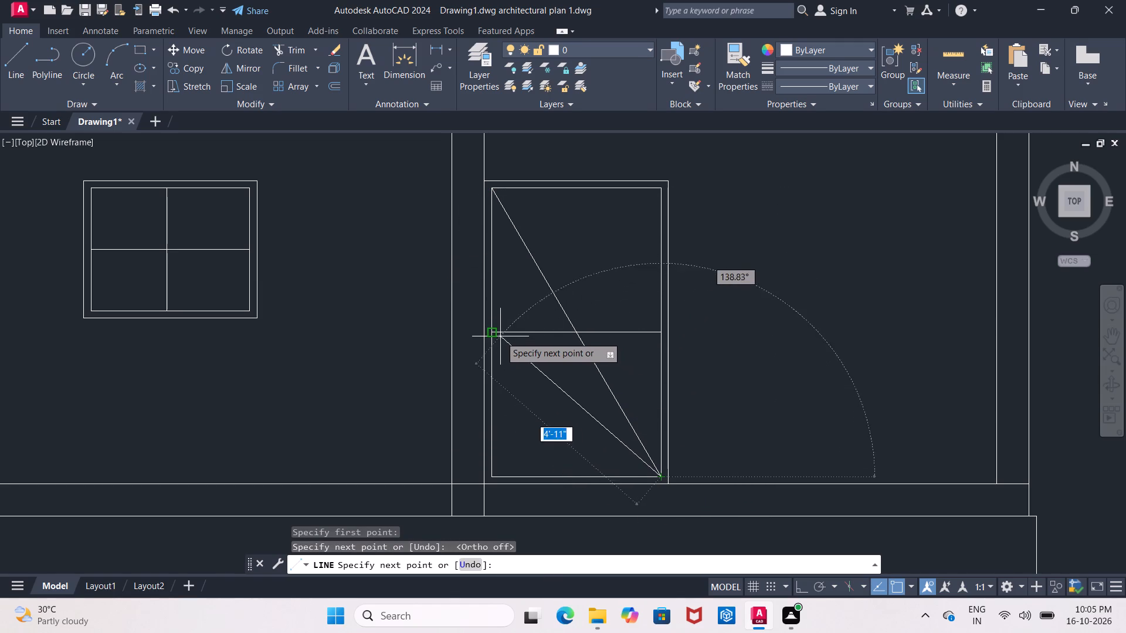
{"action": "scroll", "coordinate": [497, 336], "scroll_direction": "up", "scroll_amount": 3}
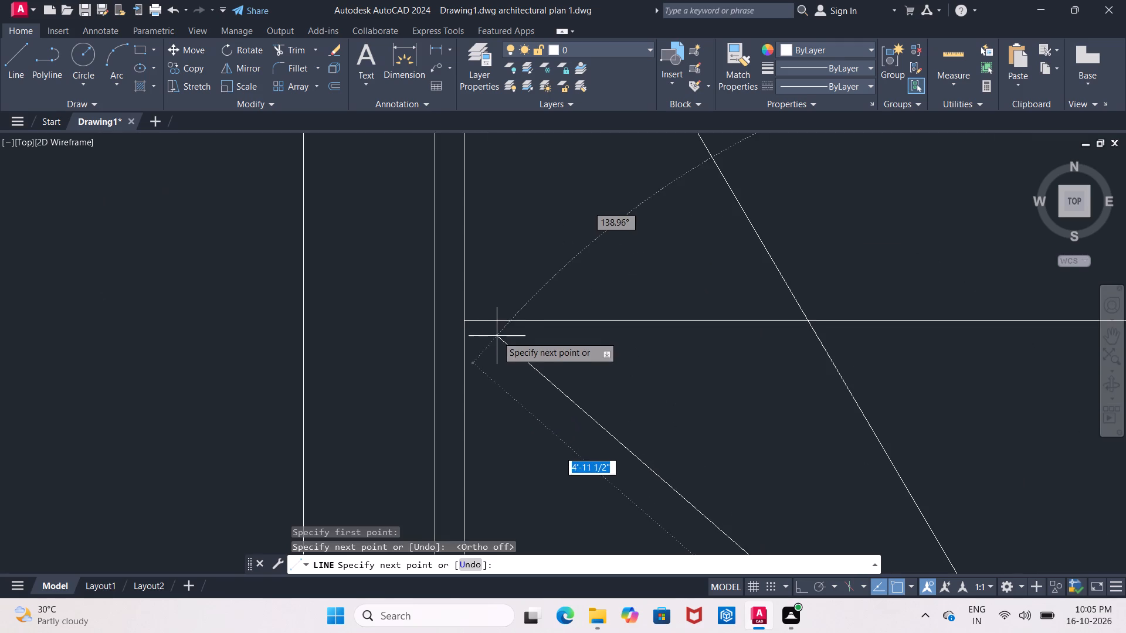
{"action": "left_click", "coordinate": [467, 321]}
{"action": "scroll", "coordinate": [514, 342], "scroll_direction": "down", "scroll_amount": 3}
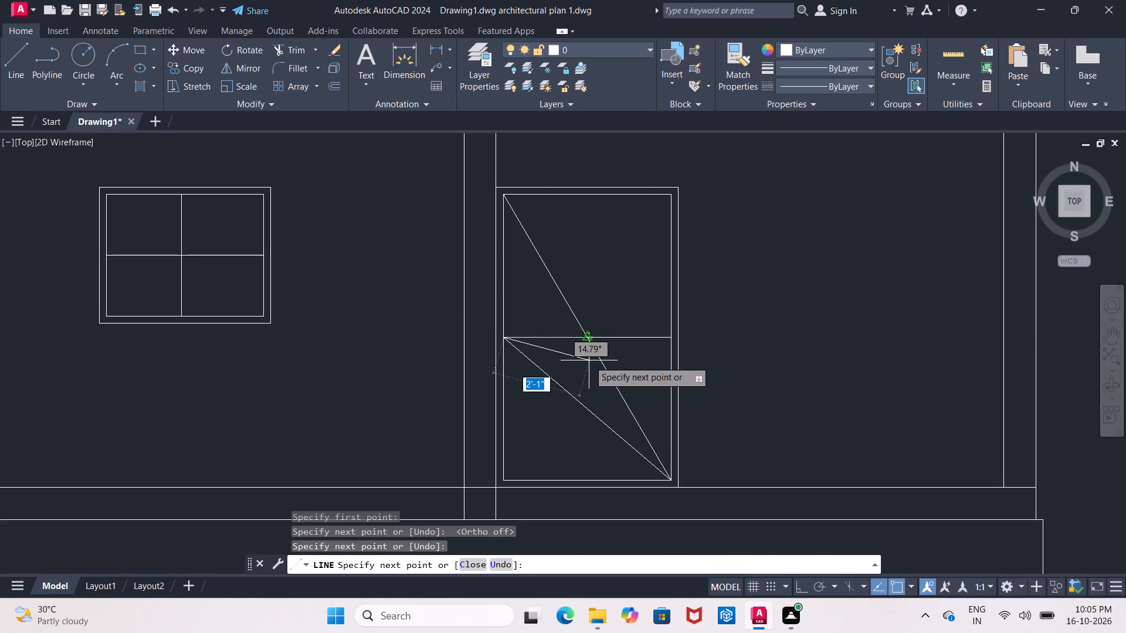
{"action": "key", "text": "Escape"}
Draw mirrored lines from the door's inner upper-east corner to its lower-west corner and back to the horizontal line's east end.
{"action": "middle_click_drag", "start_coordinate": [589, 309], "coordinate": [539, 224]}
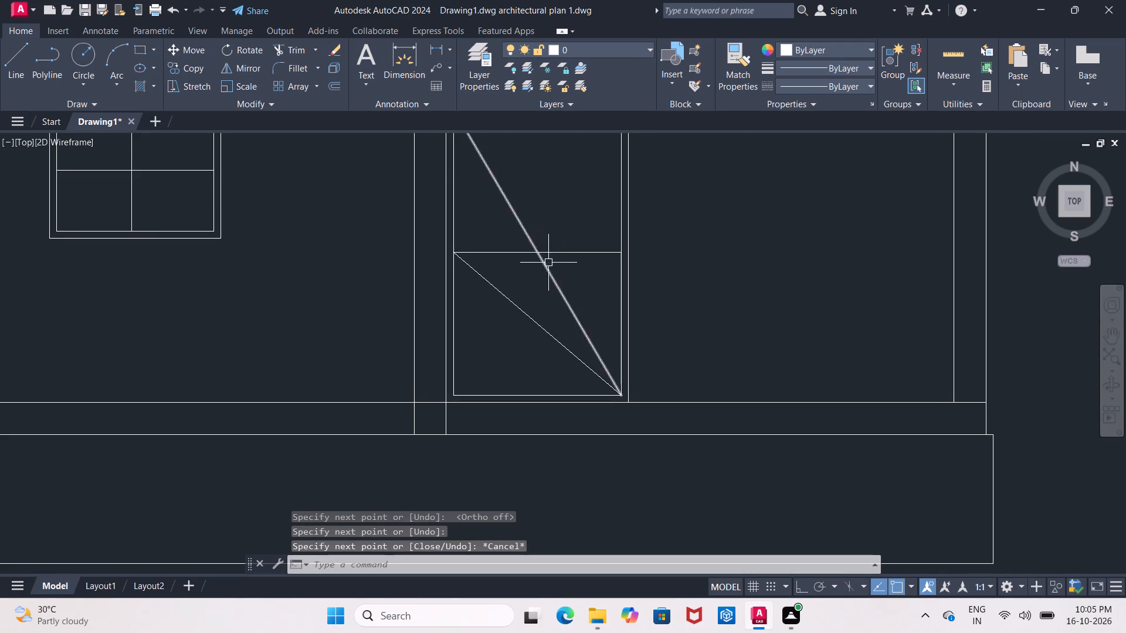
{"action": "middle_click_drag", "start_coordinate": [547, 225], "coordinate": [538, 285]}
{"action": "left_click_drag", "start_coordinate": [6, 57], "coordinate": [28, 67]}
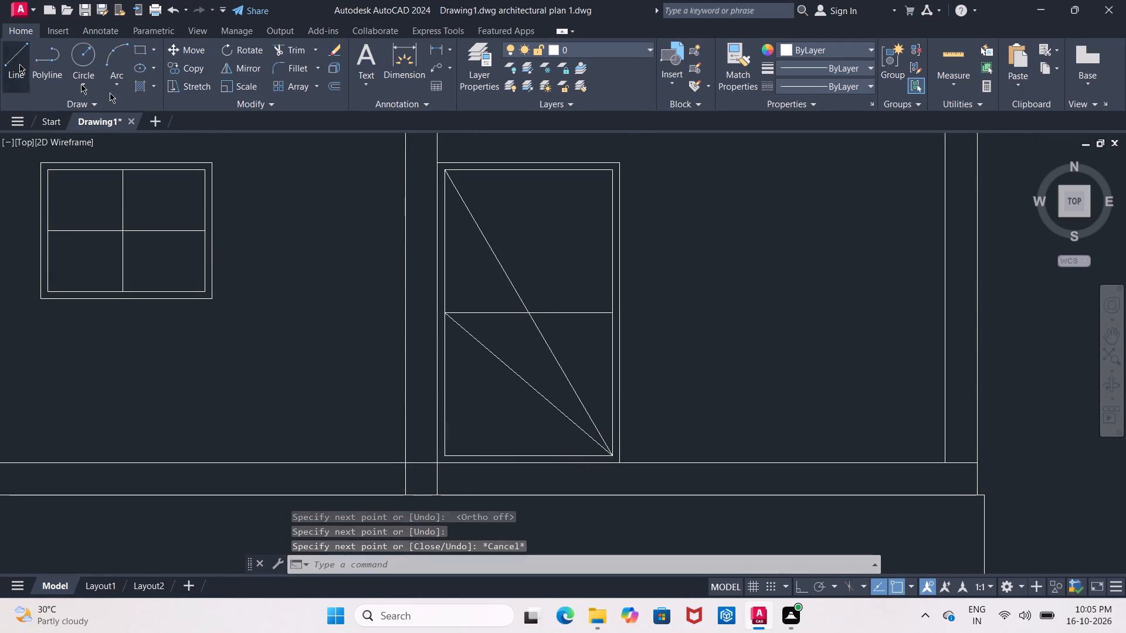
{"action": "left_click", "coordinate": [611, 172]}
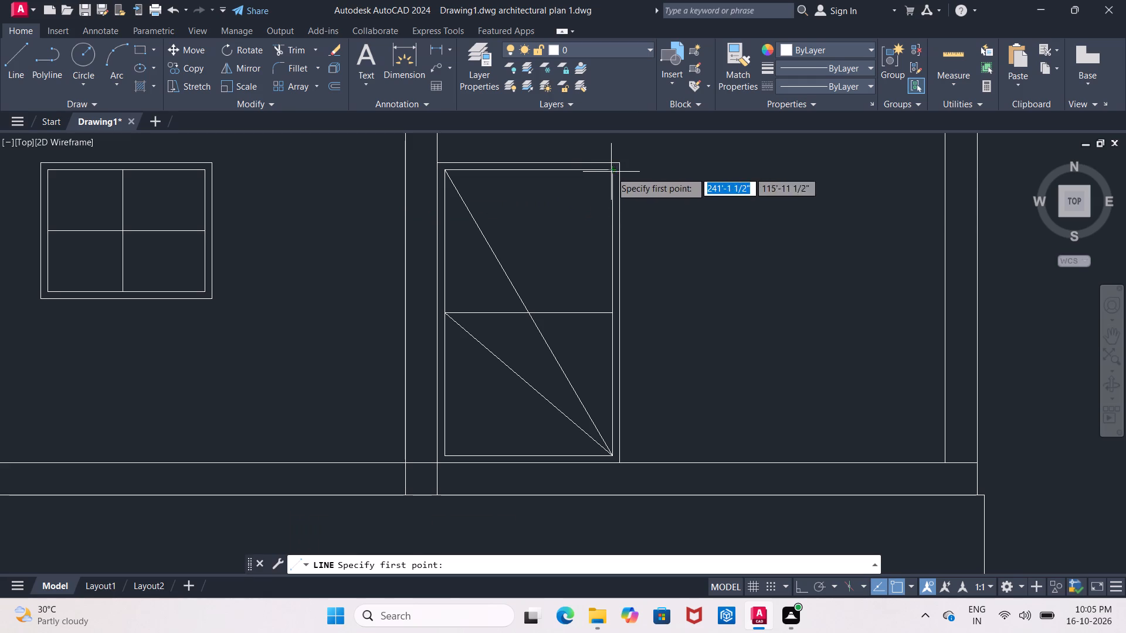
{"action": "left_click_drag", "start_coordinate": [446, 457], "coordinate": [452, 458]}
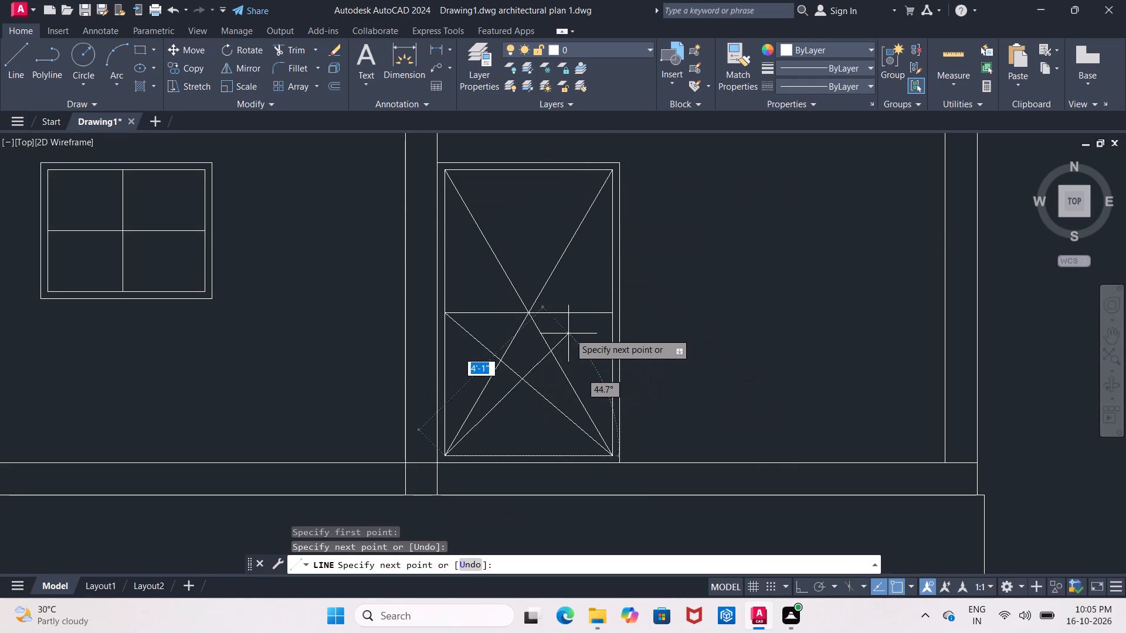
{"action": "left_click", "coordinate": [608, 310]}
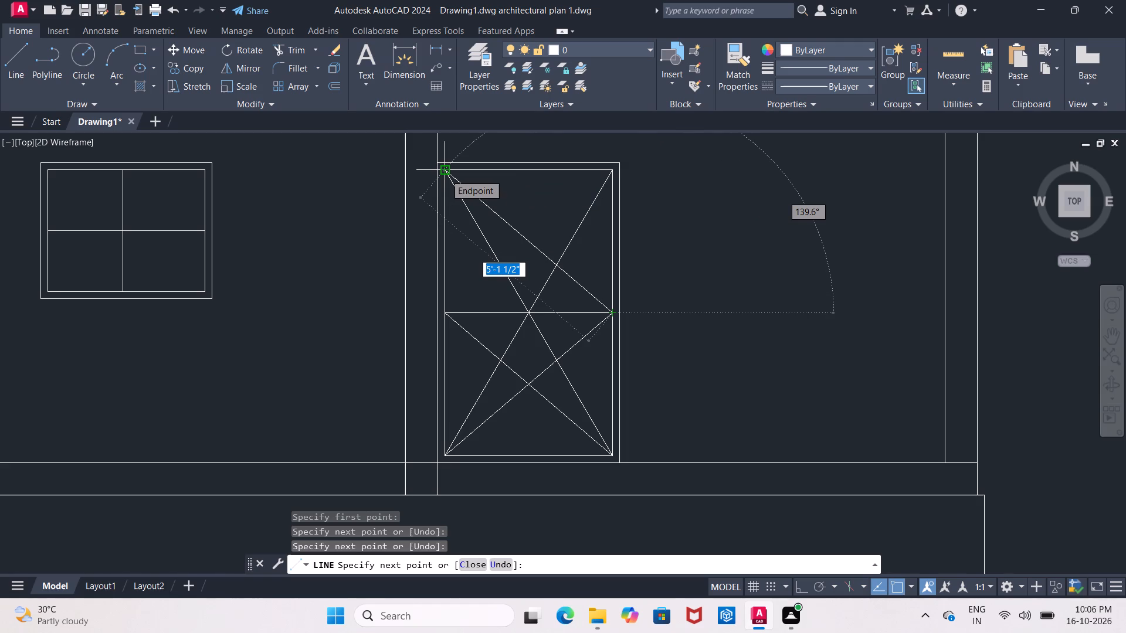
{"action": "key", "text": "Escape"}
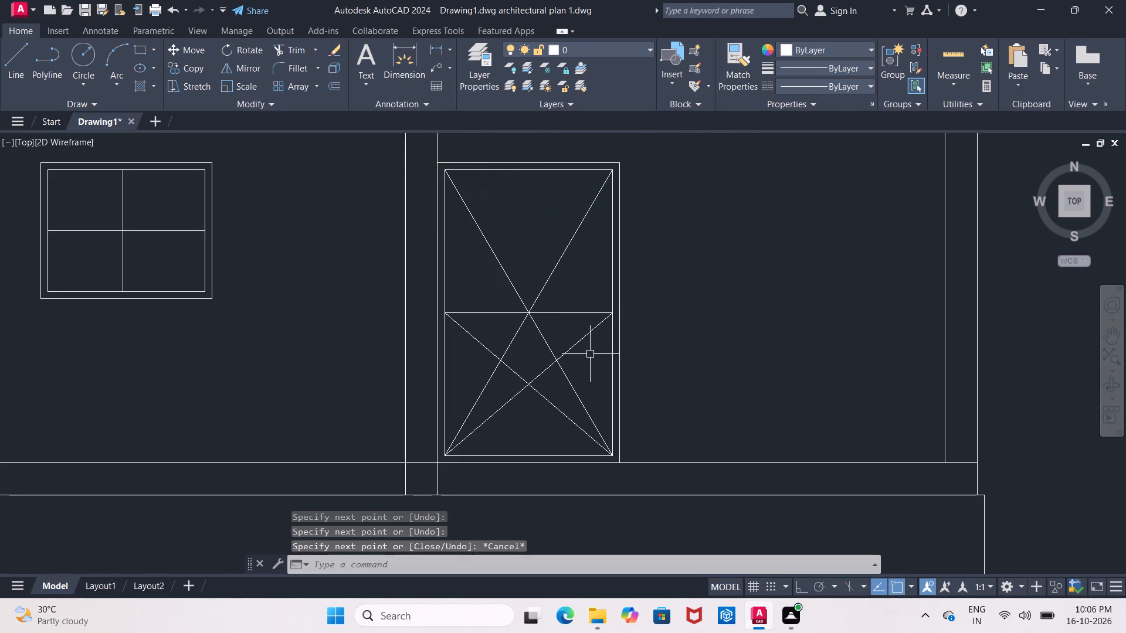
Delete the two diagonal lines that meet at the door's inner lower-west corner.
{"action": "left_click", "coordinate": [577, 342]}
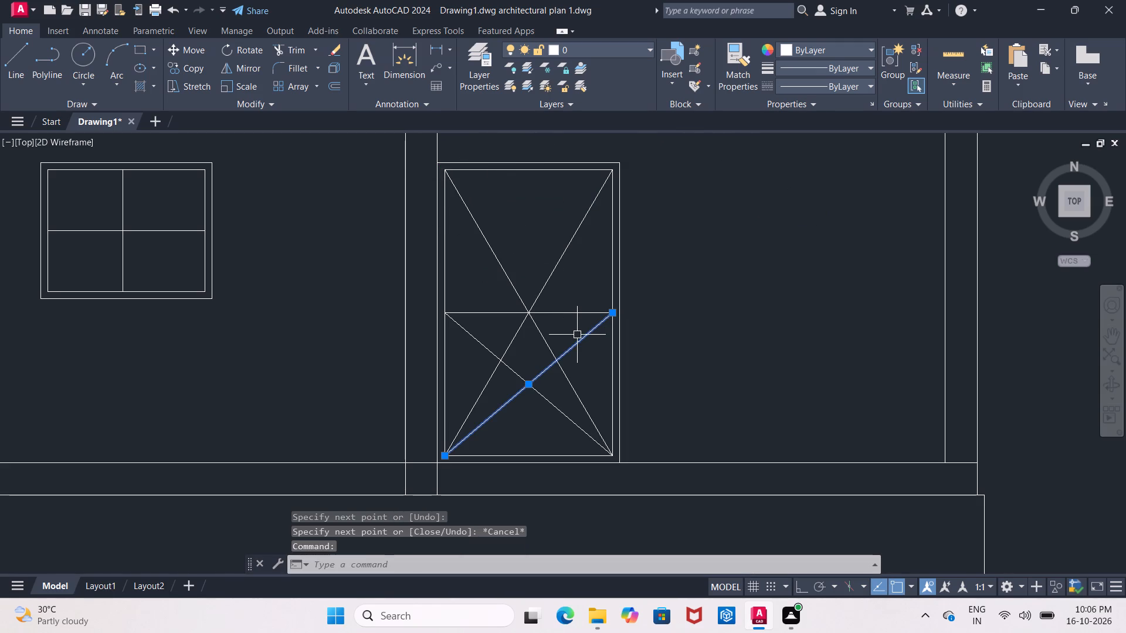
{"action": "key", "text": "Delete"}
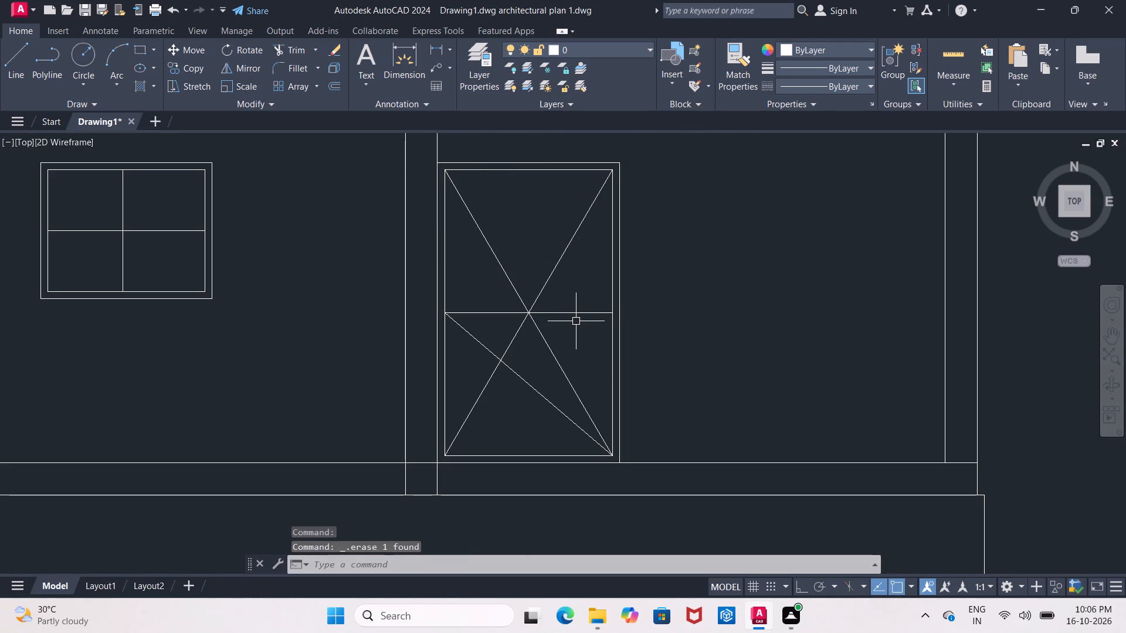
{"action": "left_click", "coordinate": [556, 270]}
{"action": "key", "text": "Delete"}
Trim the east half of the door's horizontal line back to the long diagonal.
{"action": "type", "text": "TR"}
{"action": "key", "text": "Return"}
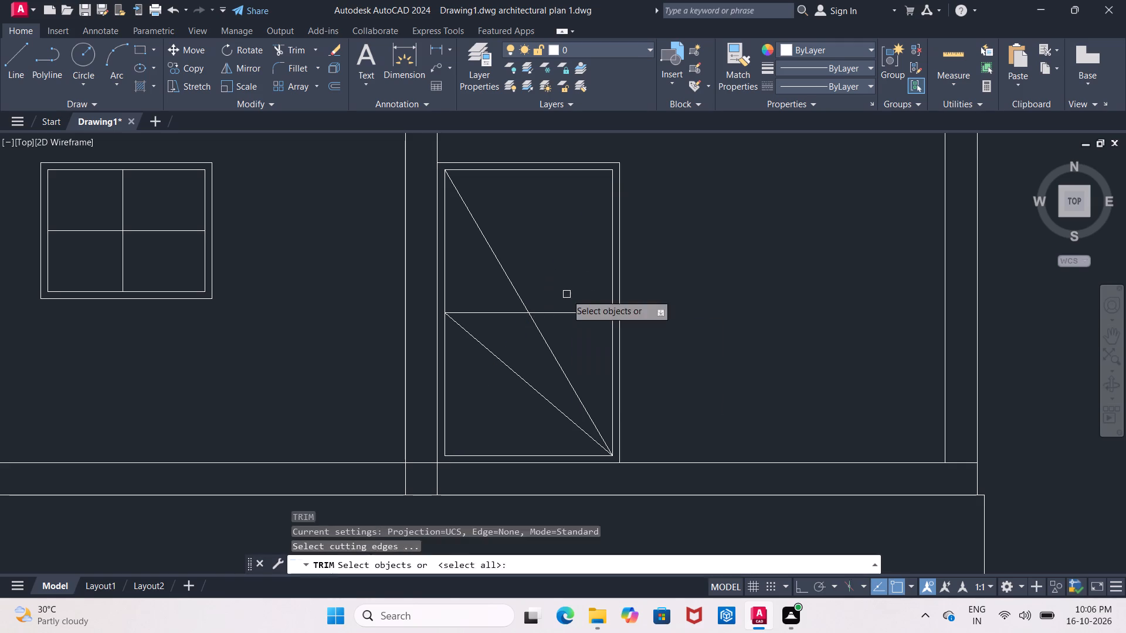
{"action": "key", "text": "Return"}
{"action": "left_click", "coordinate": [602, 282]}
{"action": "left_click", "coordinate": [581, 317]}
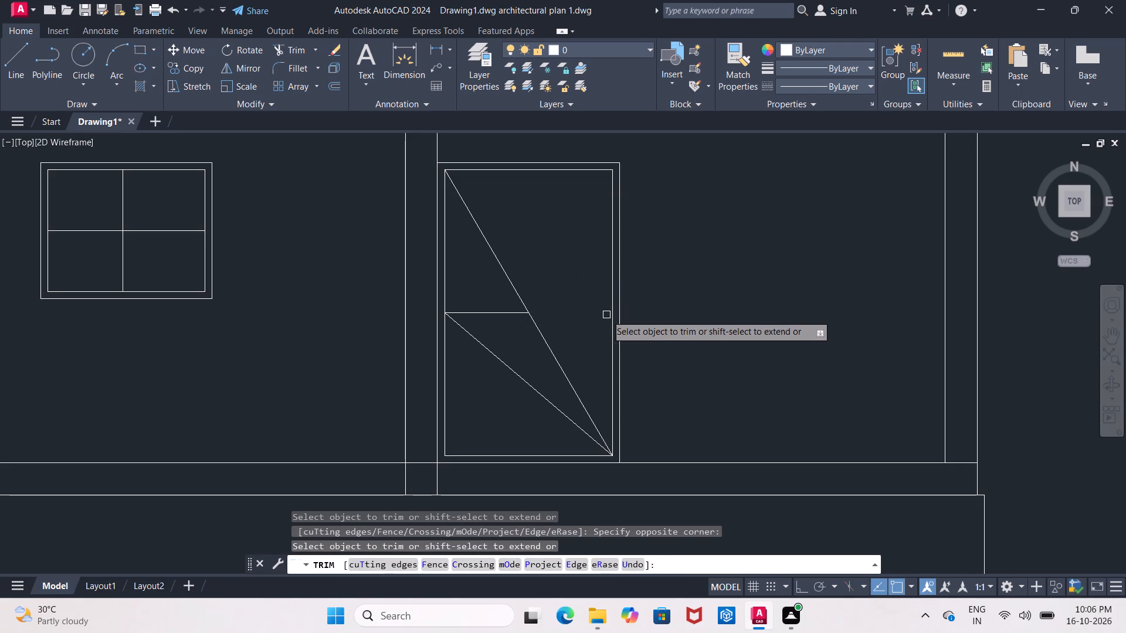
{"action": "middle_click", "coordinate": [591, 316]}
{"action": "middle_click_drag", "start_coordinate": [560, 308], "coordinate": [564, 302]}
{"action": "key", "text": "Escape"}
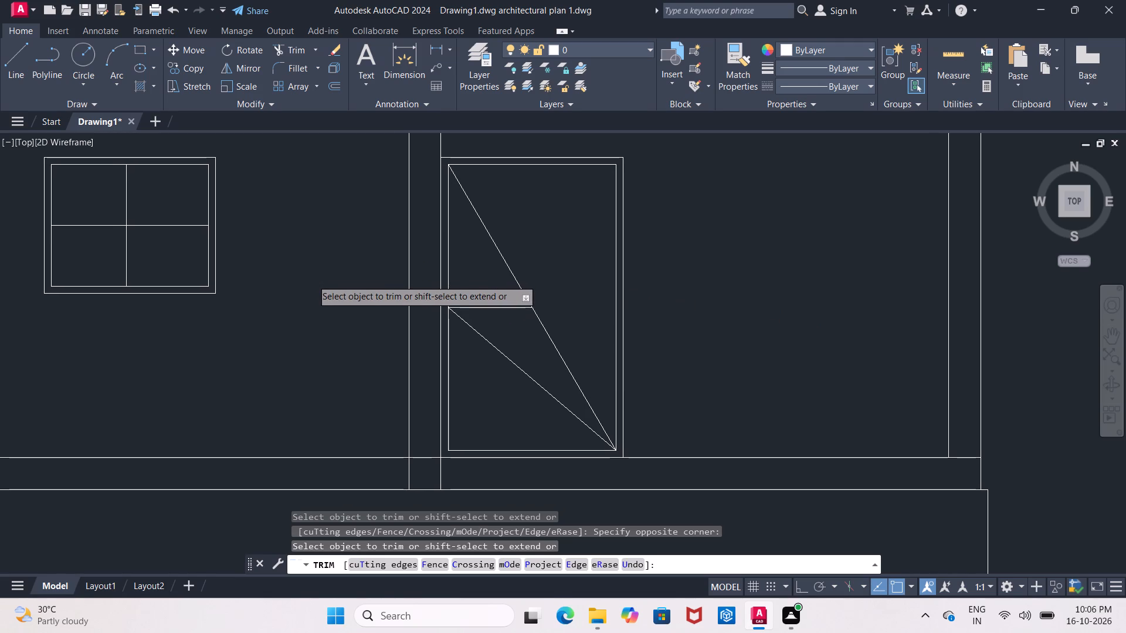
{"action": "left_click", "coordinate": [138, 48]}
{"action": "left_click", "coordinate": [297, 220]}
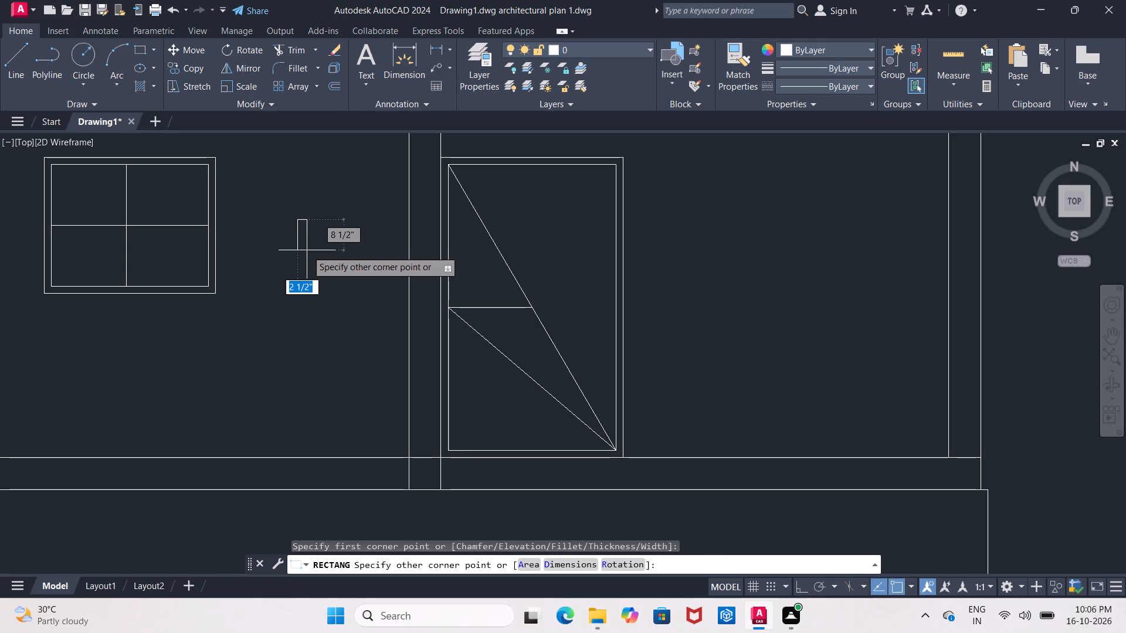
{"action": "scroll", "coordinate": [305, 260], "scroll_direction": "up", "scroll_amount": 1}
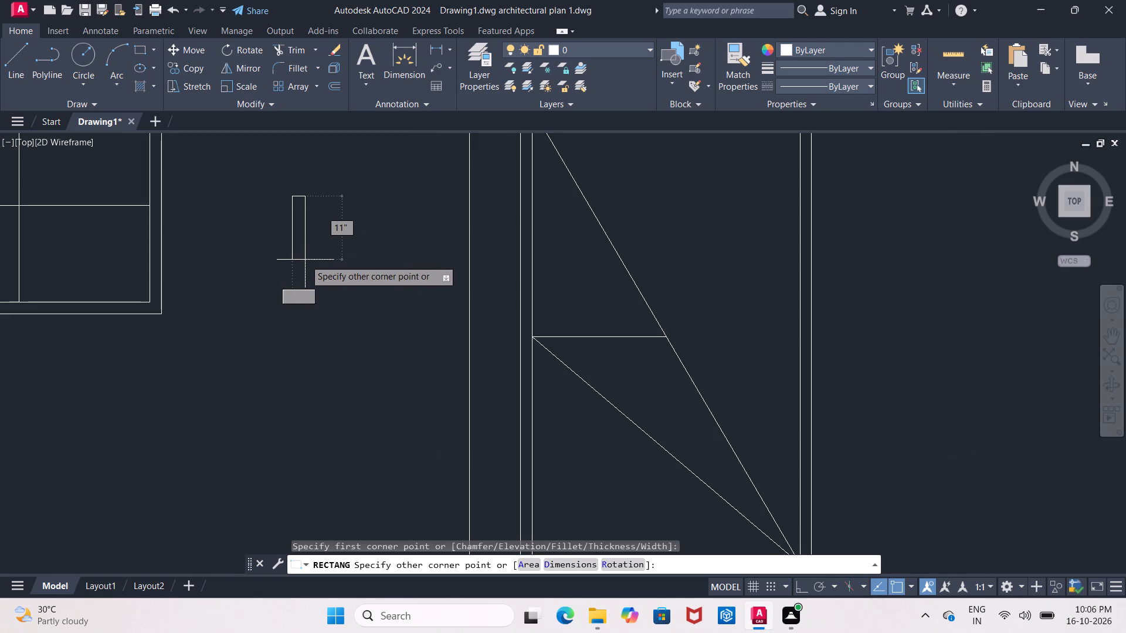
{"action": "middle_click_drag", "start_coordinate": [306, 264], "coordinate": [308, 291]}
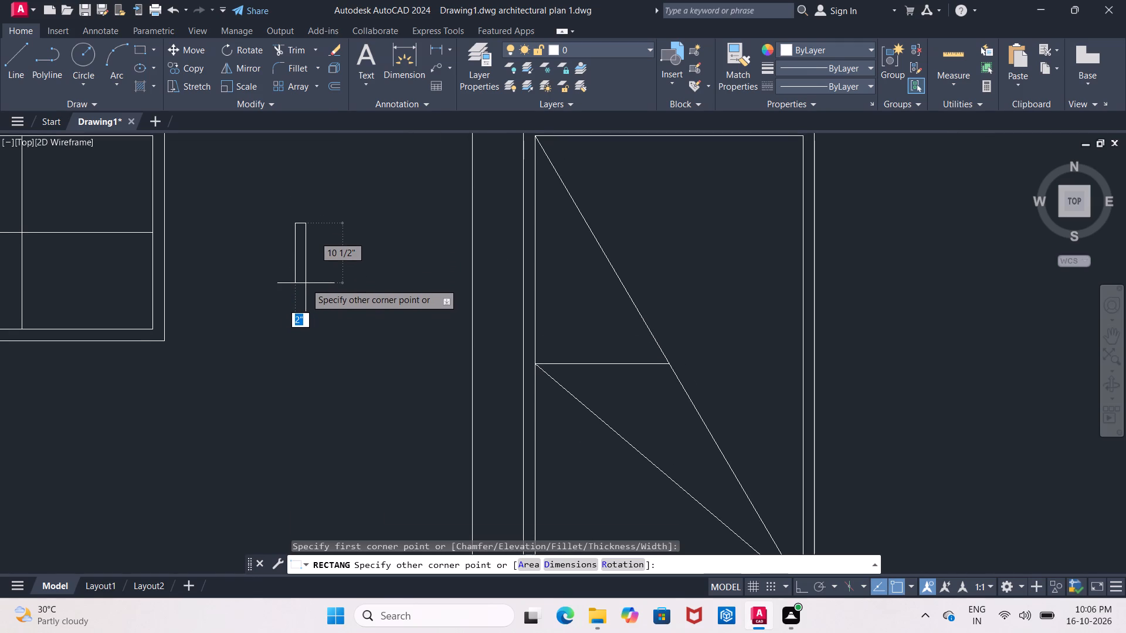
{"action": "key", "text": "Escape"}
With ortho on, draw a vertical line about 11" long in the open wall area between the window and the door.
{"action": "left_click", "coordinate": [24, 57]}
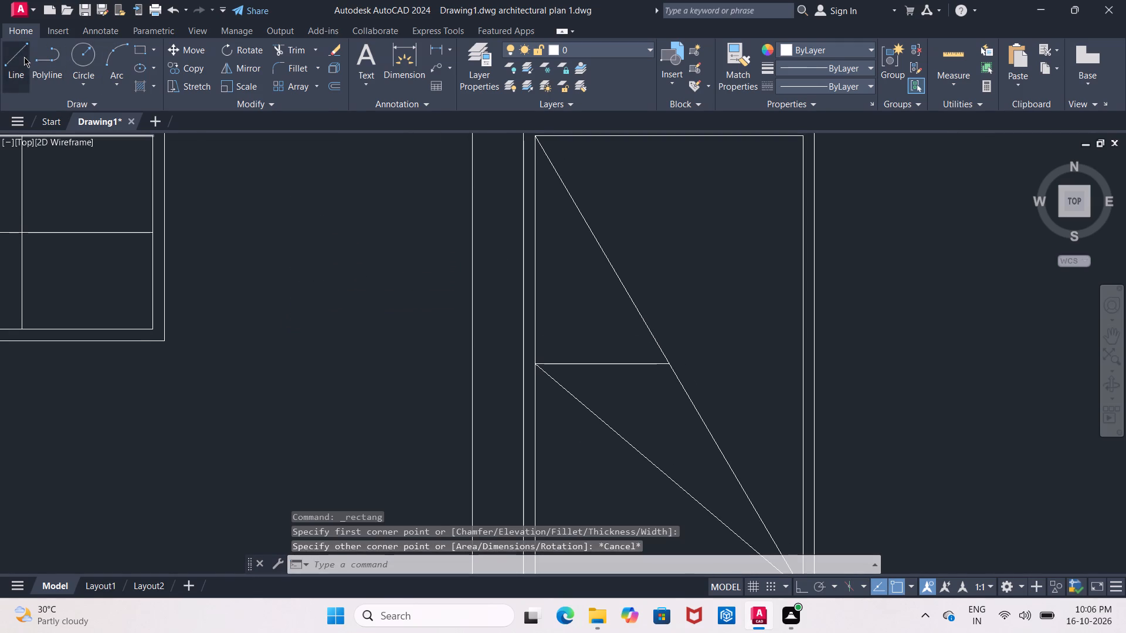
{"action": "scroll", "coordinate": [577, 358], "scroll_direction": "up", "scroll_amount": 1}
{"action": "middle_click_drag", "start_coordinate": [577, 338], "coordinate": [576, 285]}
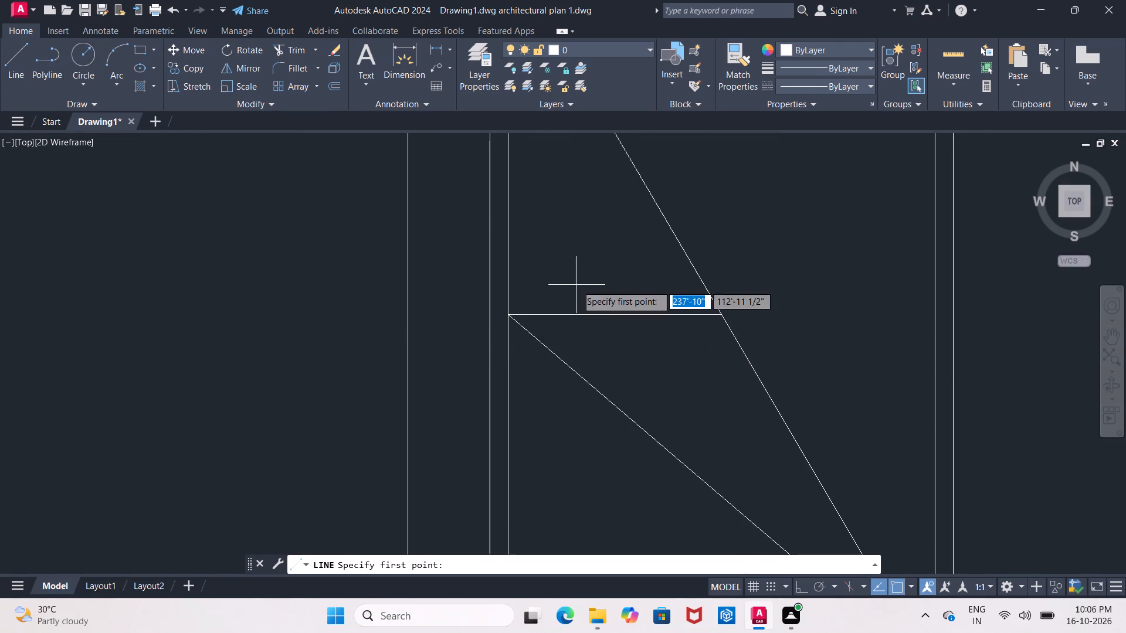
{"action": "scroll", "coordinate": [155, 270], "scroll_direction": "down", "scroll_amount": 1}
{"action": "middle_click_drag", "start_coordinate": [155, 270], "coordinate": [267, 337]}
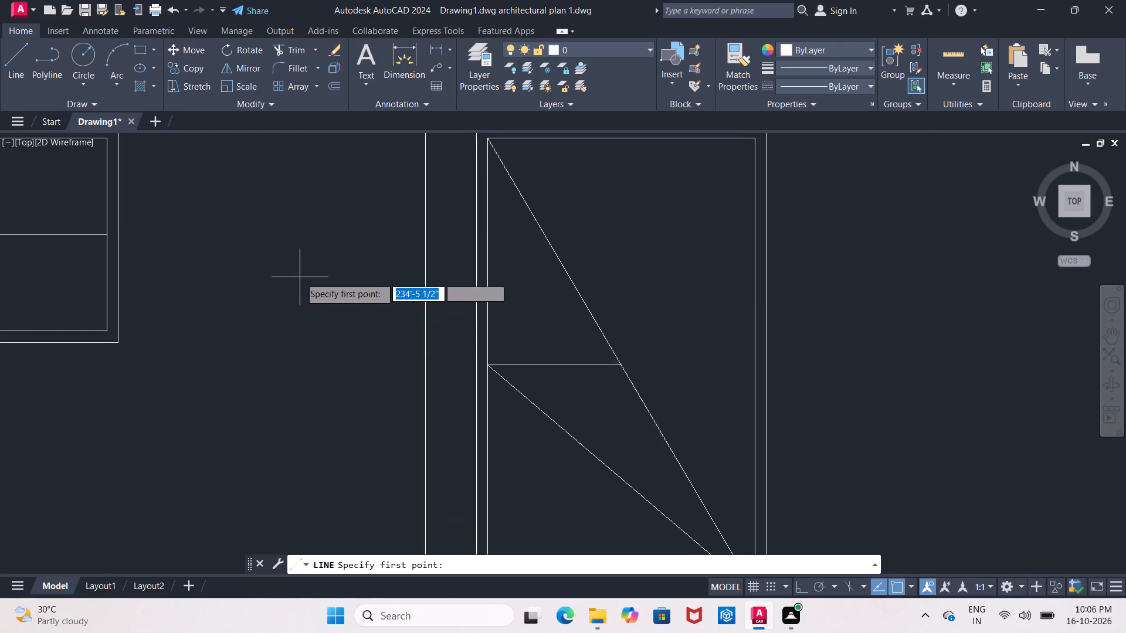
{"action": "left_click", "coordinate": [300, 277]}
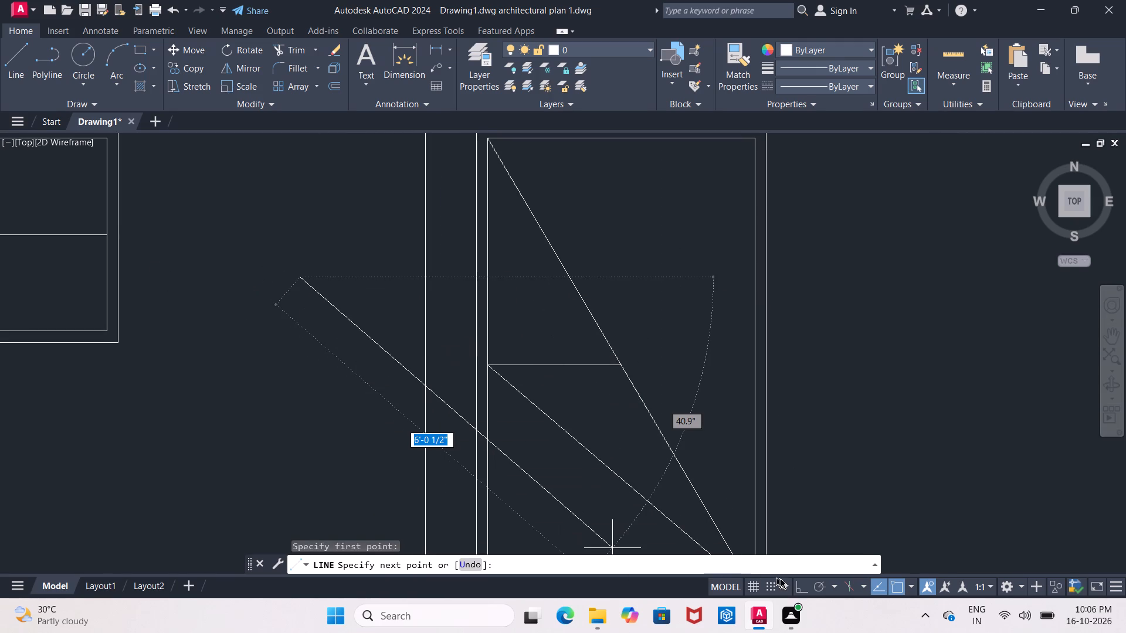
{"action": "left_click", "coordinate": [796, 584]}
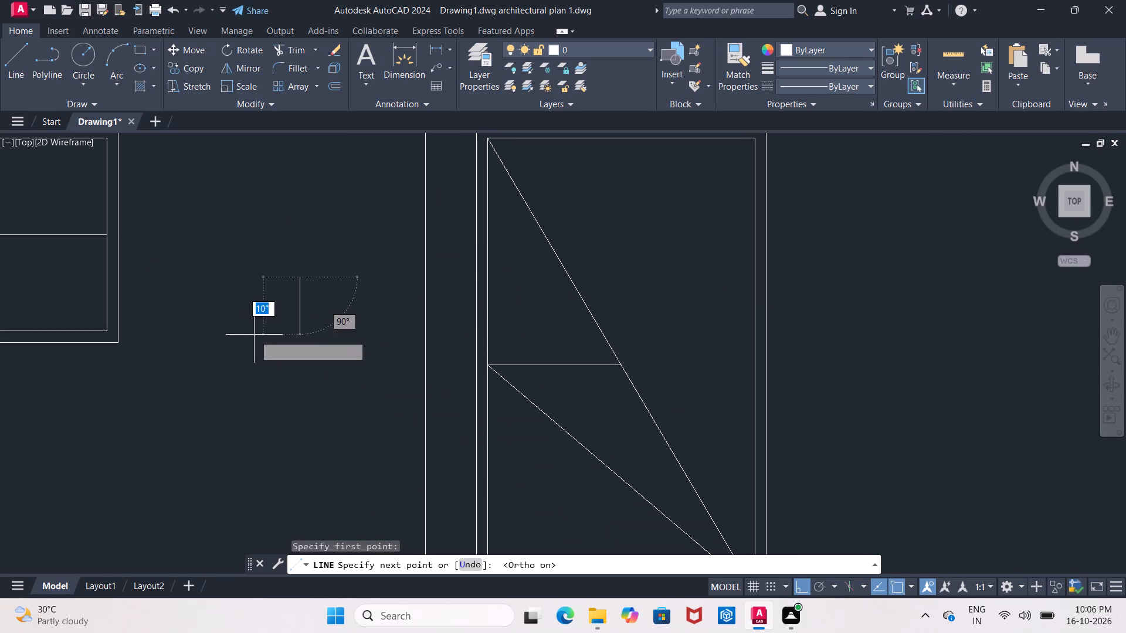
{"action": "left_click", "coordinate": [306, 342]}
{"action": "key", "text": "Escape"}
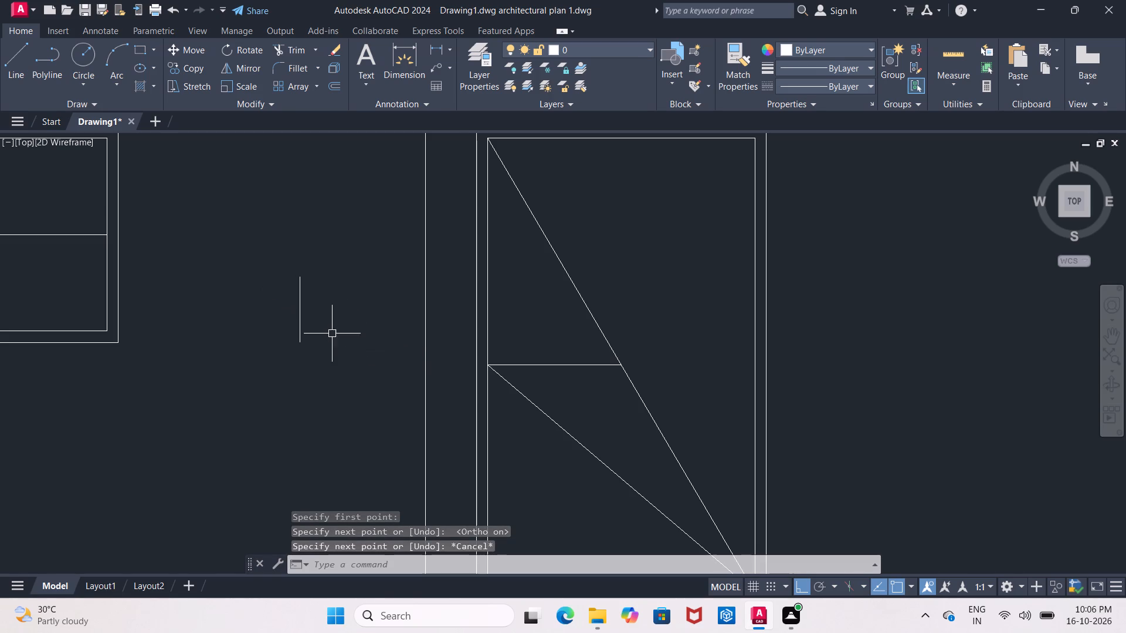
Offset the short vertical line 2" to the east.
{"action": "key", "text": "o"}
{"action": "key", "text": "Return"}
{"action": "type", "text": "02"}
{"action": "key", "text": "shift+quotedbl"}
{"action": "key", "text": "BackSpace"}
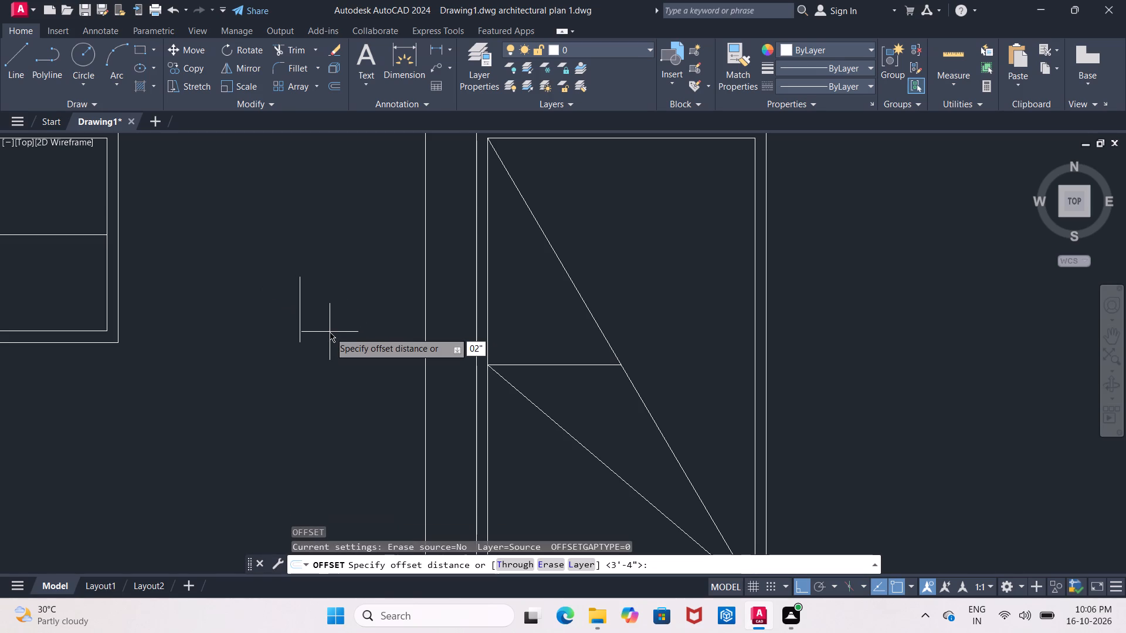
{"action": "key", "text": "BackSpace"}
{"action": "key", "text": "BackSpace"}
{"action": "type", "text": "2\""}
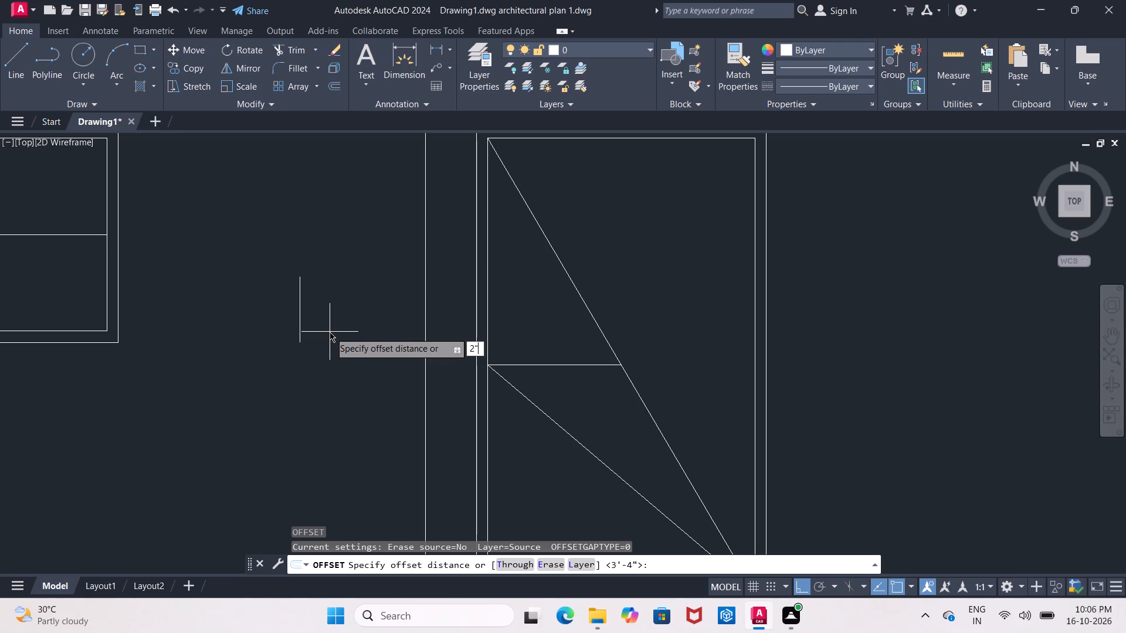
{"action": "key", "text": "Return"}
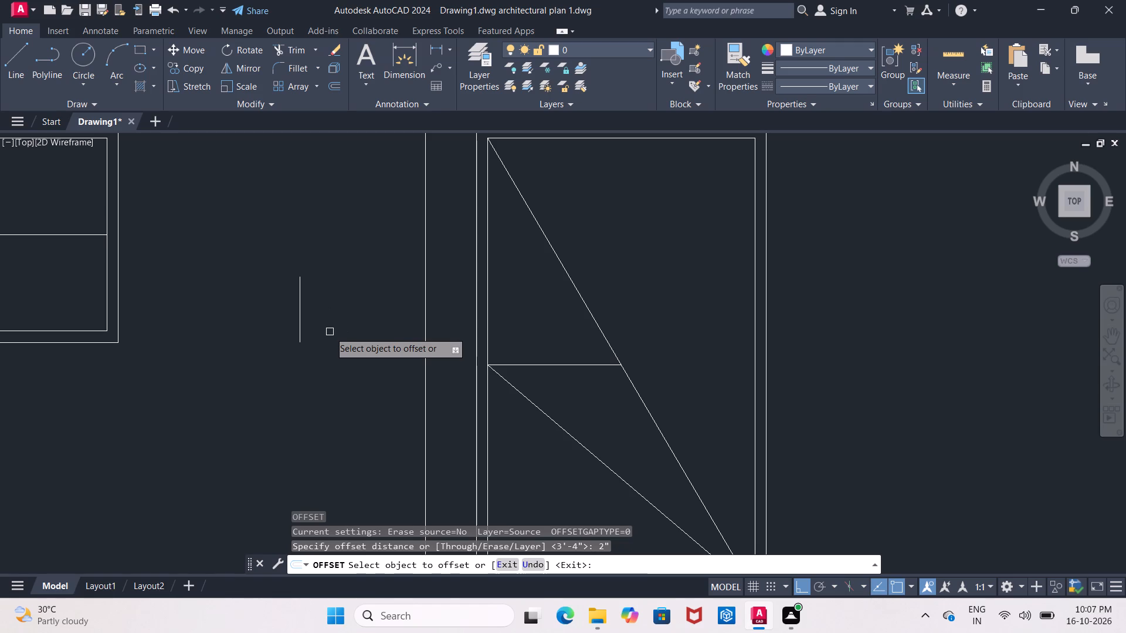
{"action": "left_click", "coordinate": [300, 322]}
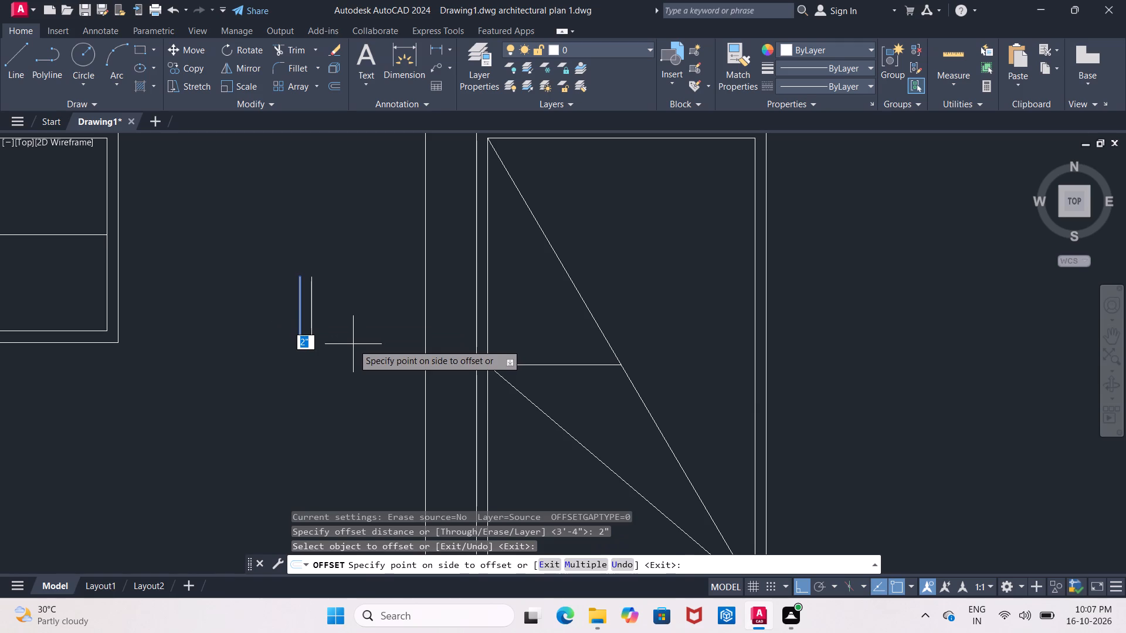
{"action": "left_click", "coordinate": [354, 344]}
{"action": "middle_click_drag", "start_coordinate": [268, 326], "coordinate": [271, 367]}
{"action": "scroll", "coordinate": [233, 329], "scroll_direction": "up", "scroll_amount": 1}
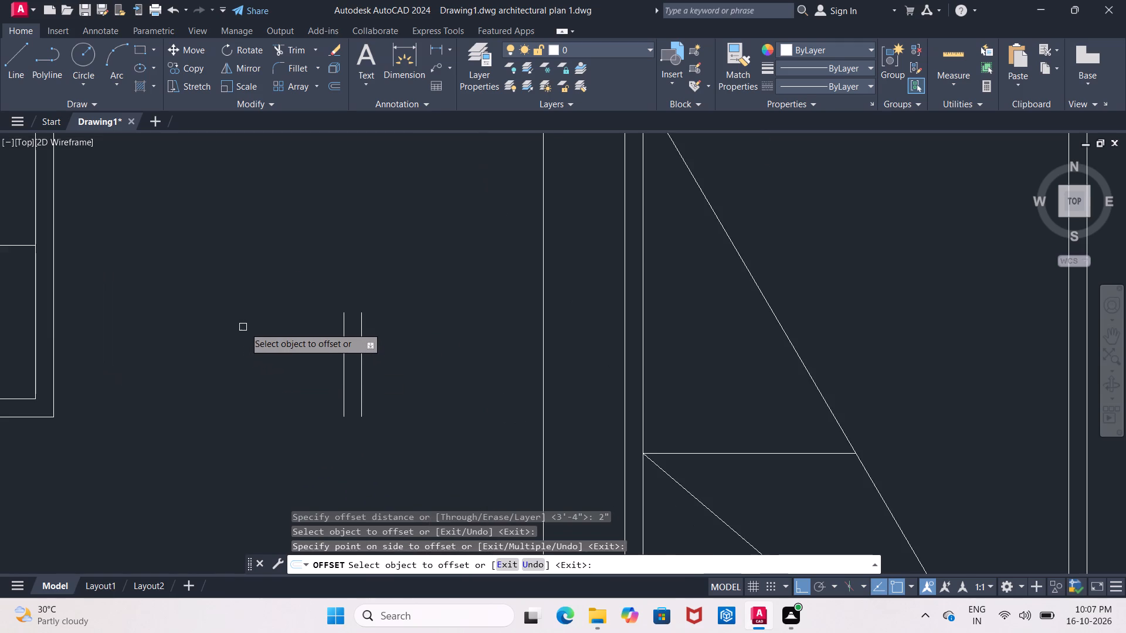
{"action": "scroll", "coordinate": [246, 327], "scroll_direction": "up", "scroll_amount": 1}
{"action": "middle_click_drag", "start_coordinate": [247, 327], "coordinate": [233, 302]}
{"action": "key", "text": "Escape"}
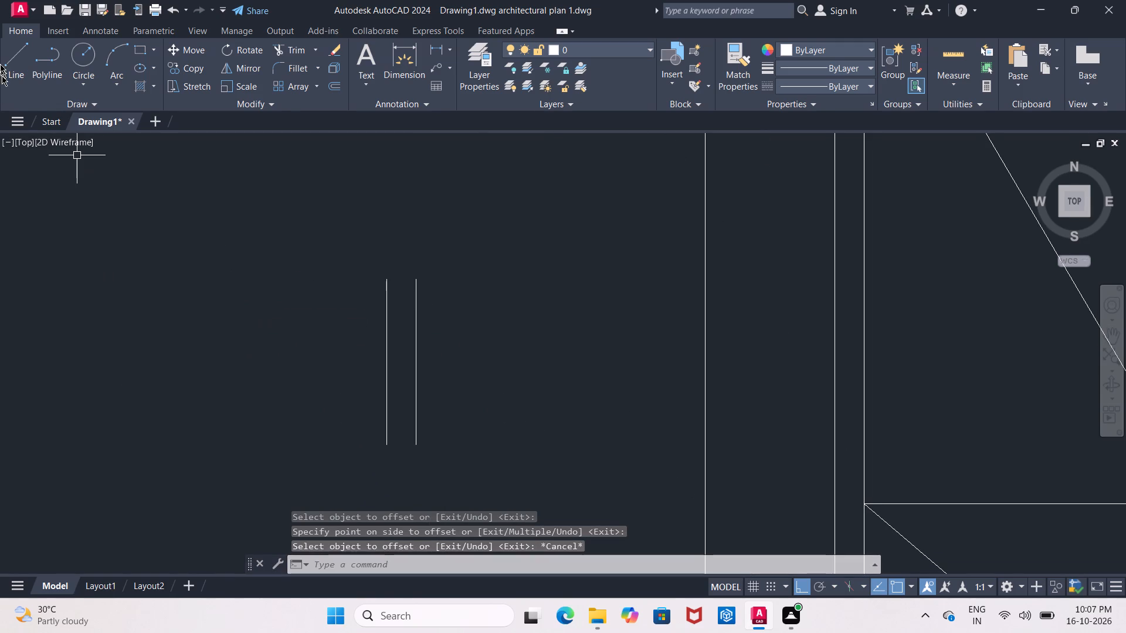
Close the upper and lower ends of the two short vertical lines with horizontal lines to form a narrow rectangle.
{"action": "left_click", "coordinate": [8, 72]}
{"action": "left_click", "coordinate": [386, 277]}
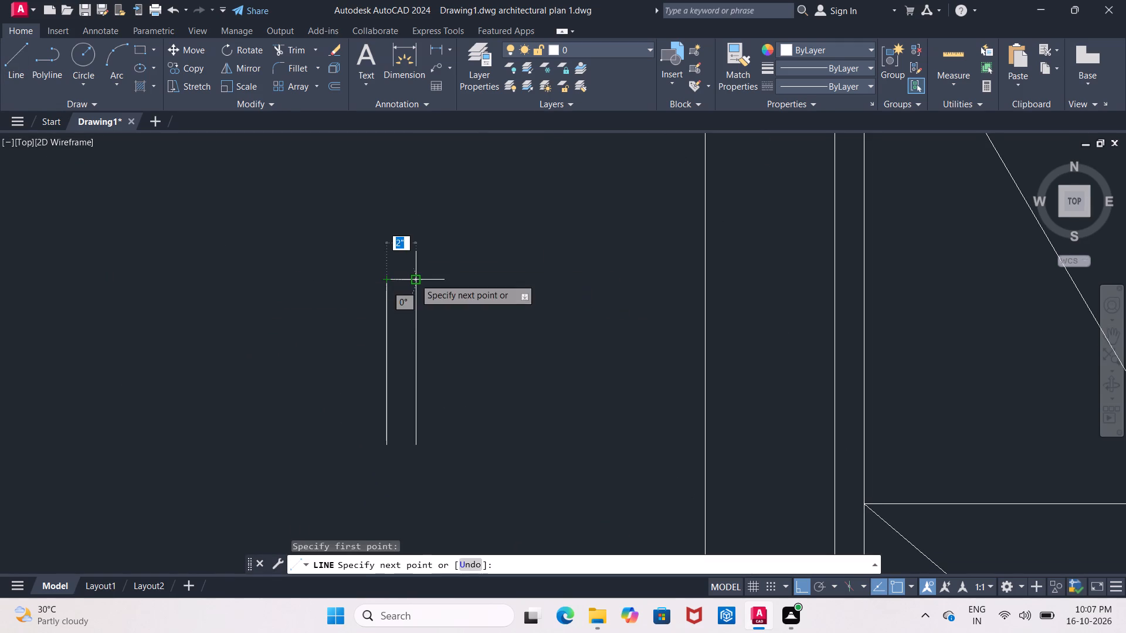
{"action": "left_click", "coordinate": [415, 278]}
{"action": "key", "text": "Escape"}
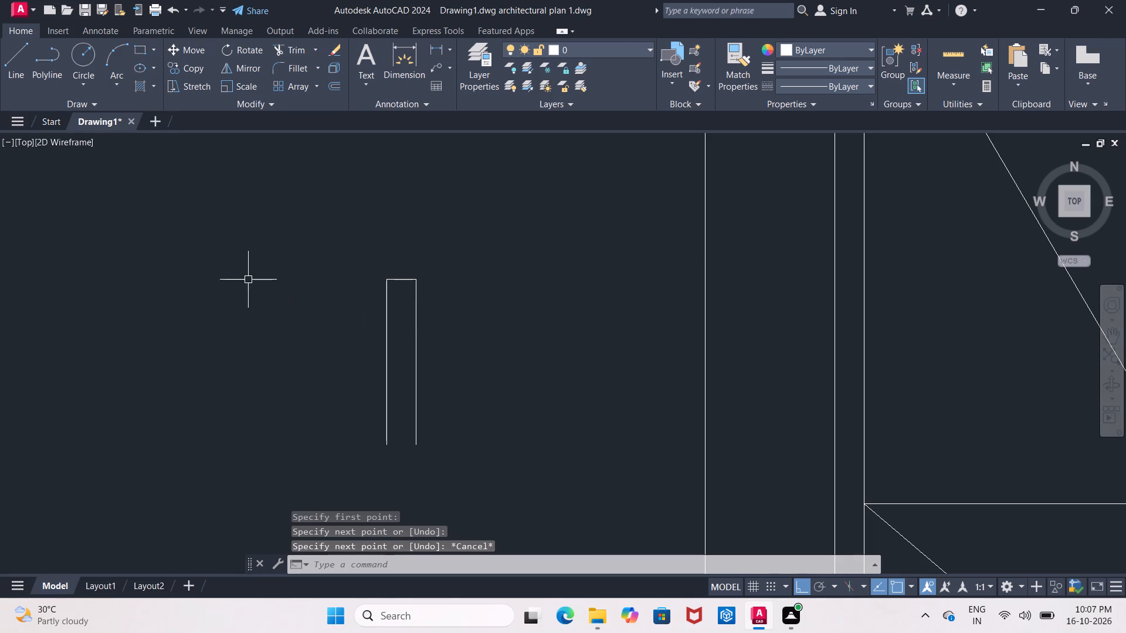
{"action": "left_click", "coordinate": [22, 60]}
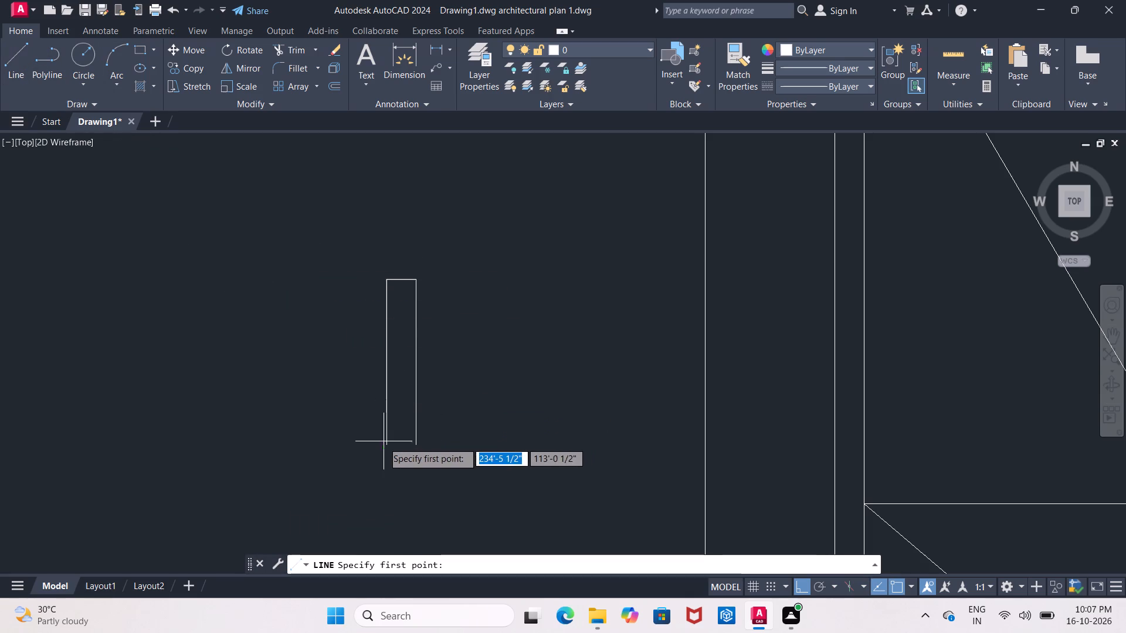
{"action": "left_click", "coordinate": [382, 442]}
{"action": "left_click", "coordinate": [419, 446]}
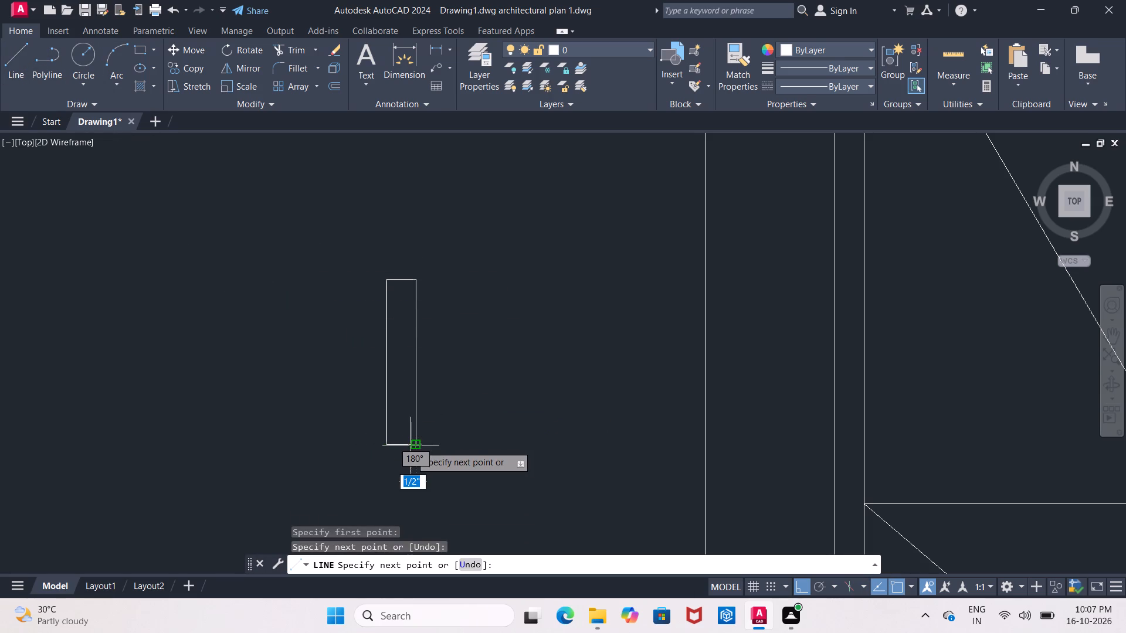
{"action": "key", "text": "Escape"}
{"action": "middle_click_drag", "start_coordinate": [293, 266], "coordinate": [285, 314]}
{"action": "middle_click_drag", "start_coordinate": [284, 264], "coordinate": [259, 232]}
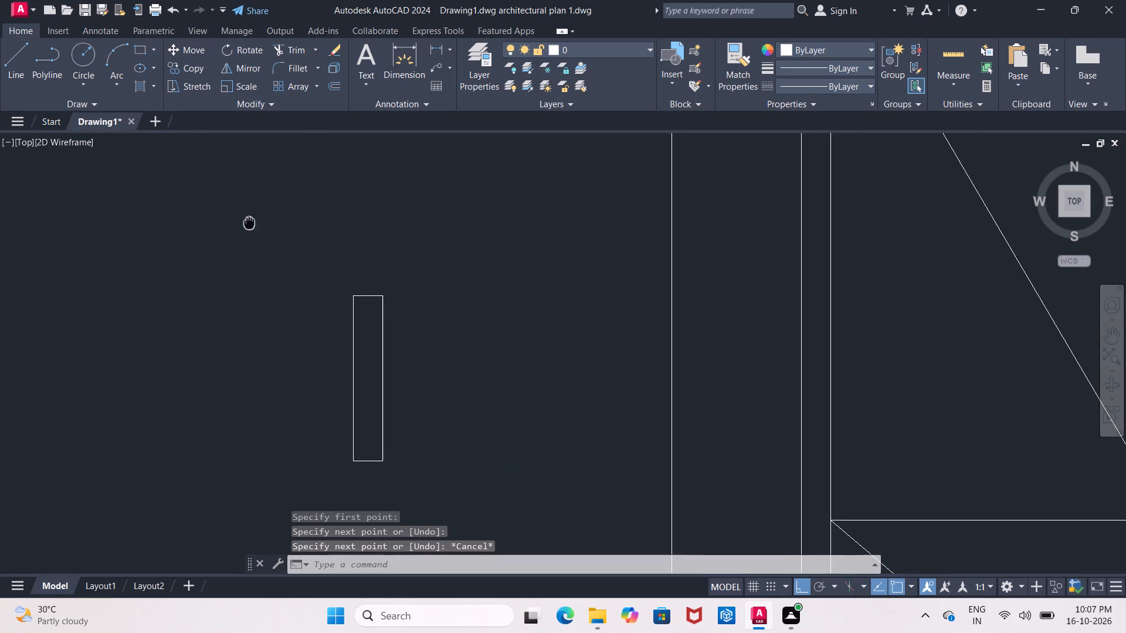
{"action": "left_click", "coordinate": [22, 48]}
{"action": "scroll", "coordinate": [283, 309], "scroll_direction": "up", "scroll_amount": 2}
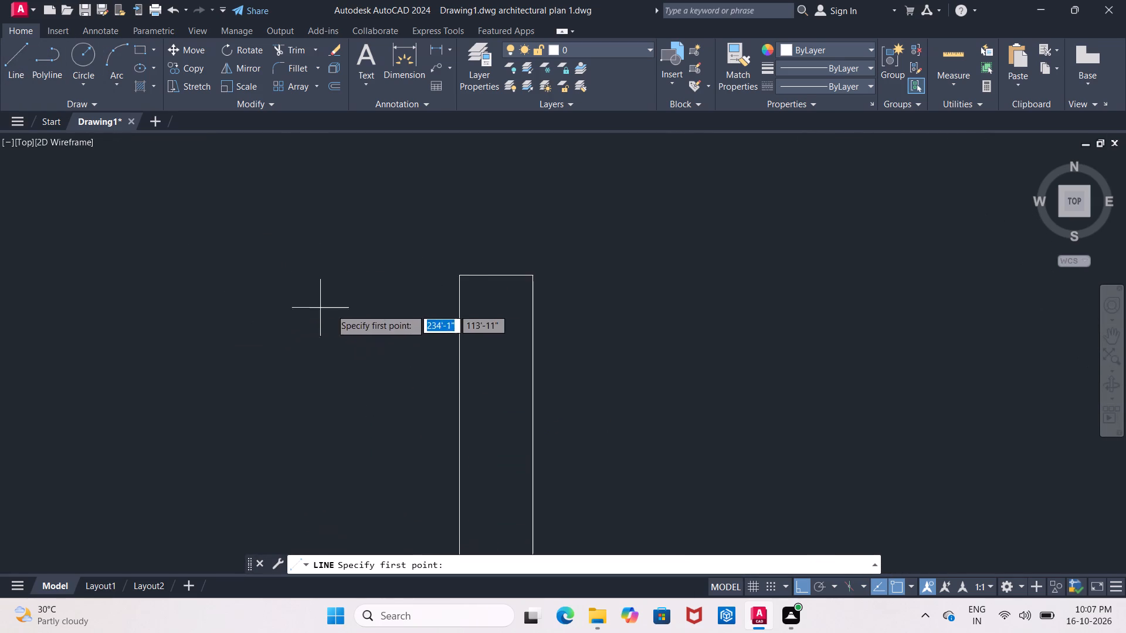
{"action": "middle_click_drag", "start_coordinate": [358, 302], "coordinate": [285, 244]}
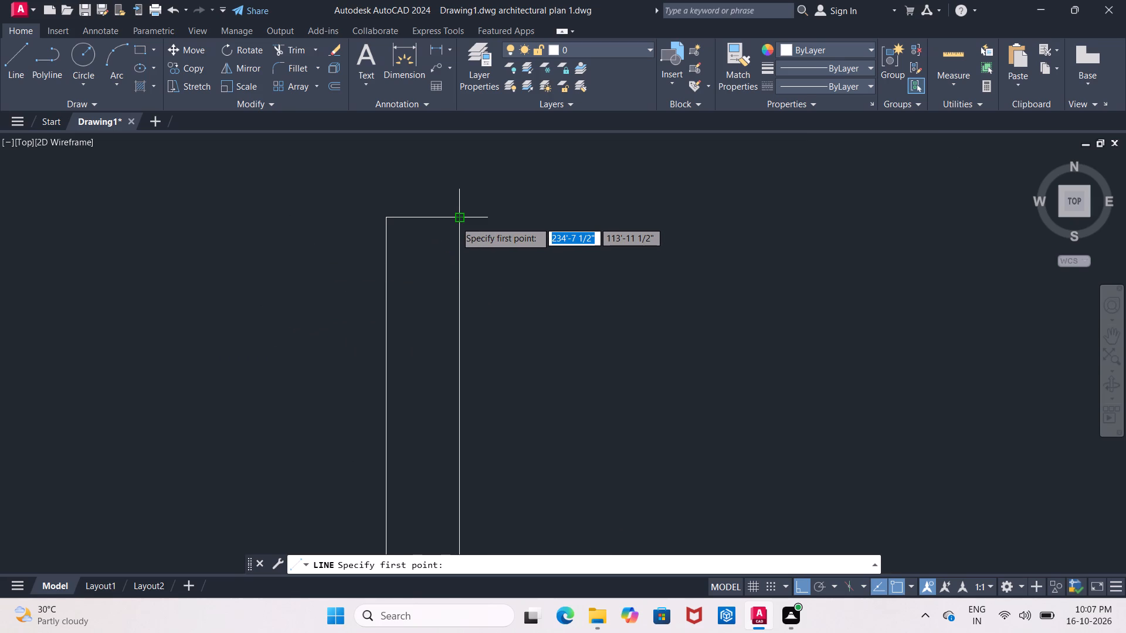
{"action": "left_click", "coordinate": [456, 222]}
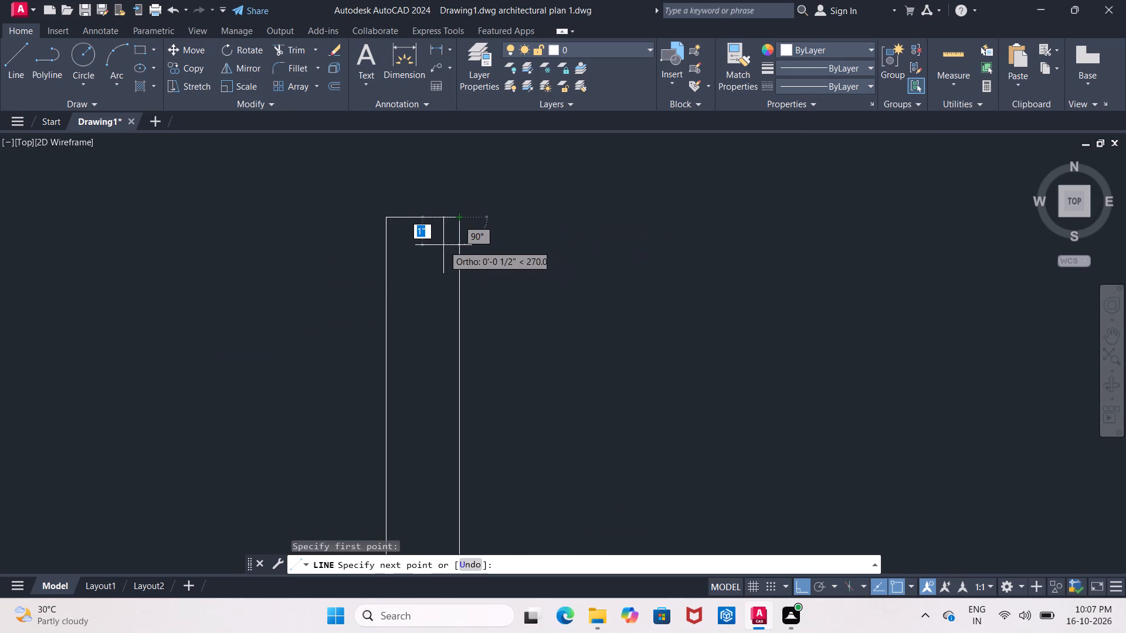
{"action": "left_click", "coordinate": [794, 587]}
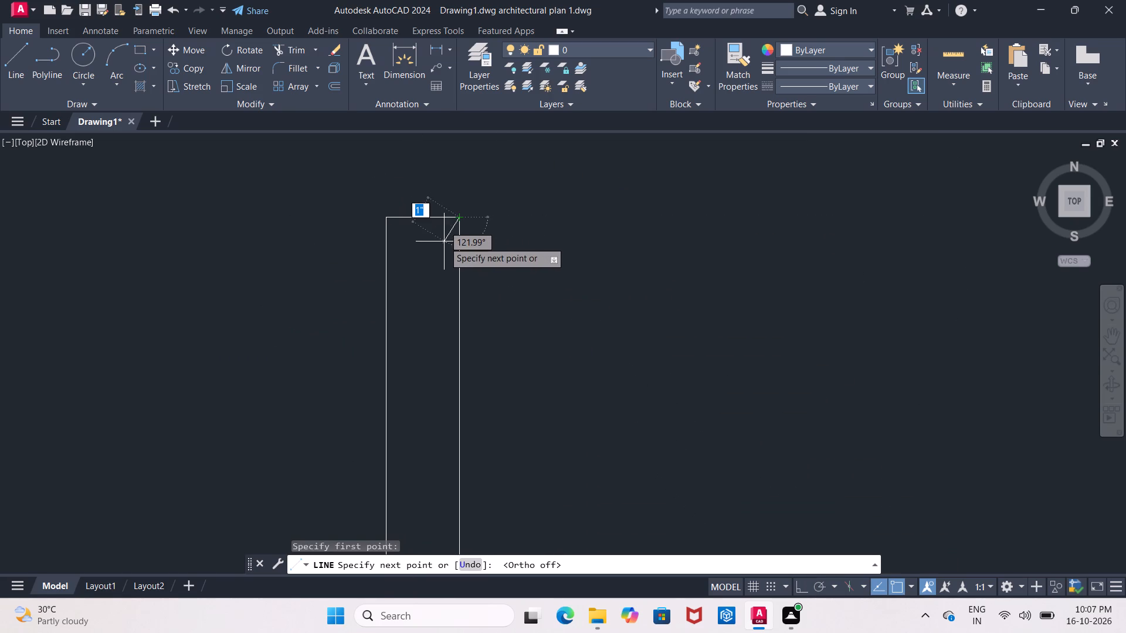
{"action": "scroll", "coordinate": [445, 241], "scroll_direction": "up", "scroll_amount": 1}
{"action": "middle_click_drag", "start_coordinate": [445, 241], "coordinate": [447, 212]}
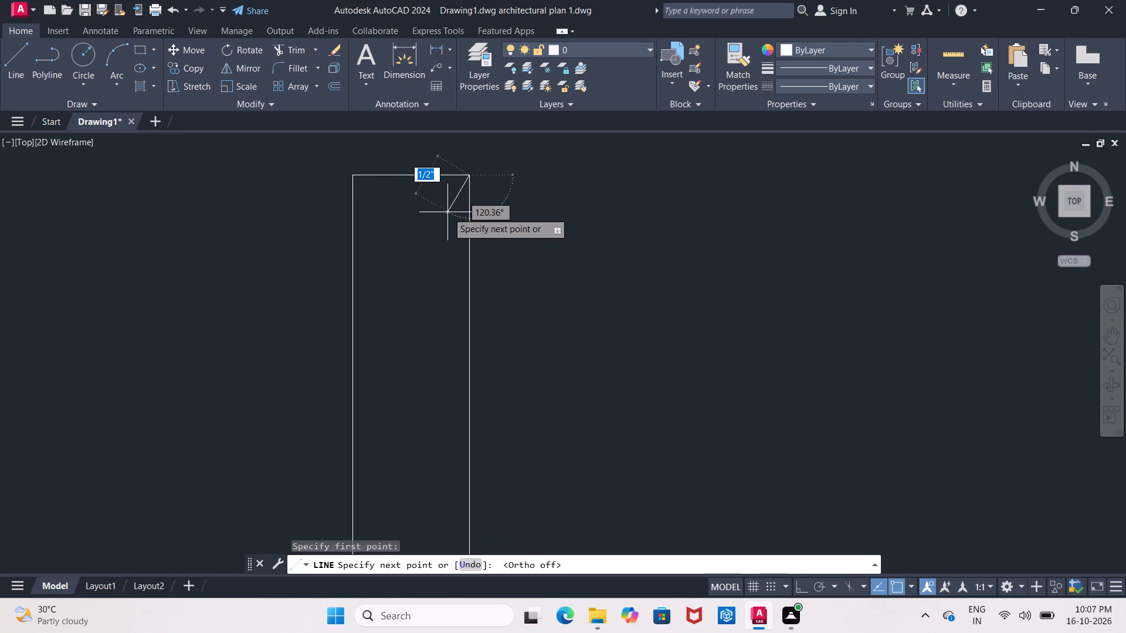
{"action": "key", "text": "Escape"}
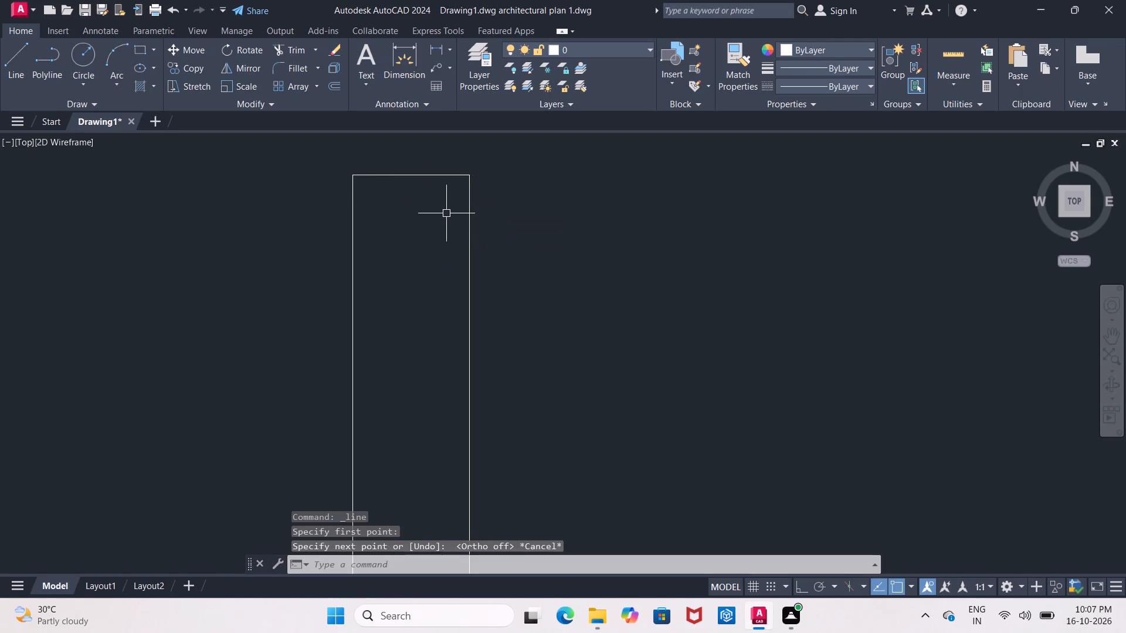
Offset the narrow rectangle's upper edge 2" downward, inside the rectangle.
{"action": "key", "text": "o"}
{"action": "key", "text": "Return"}
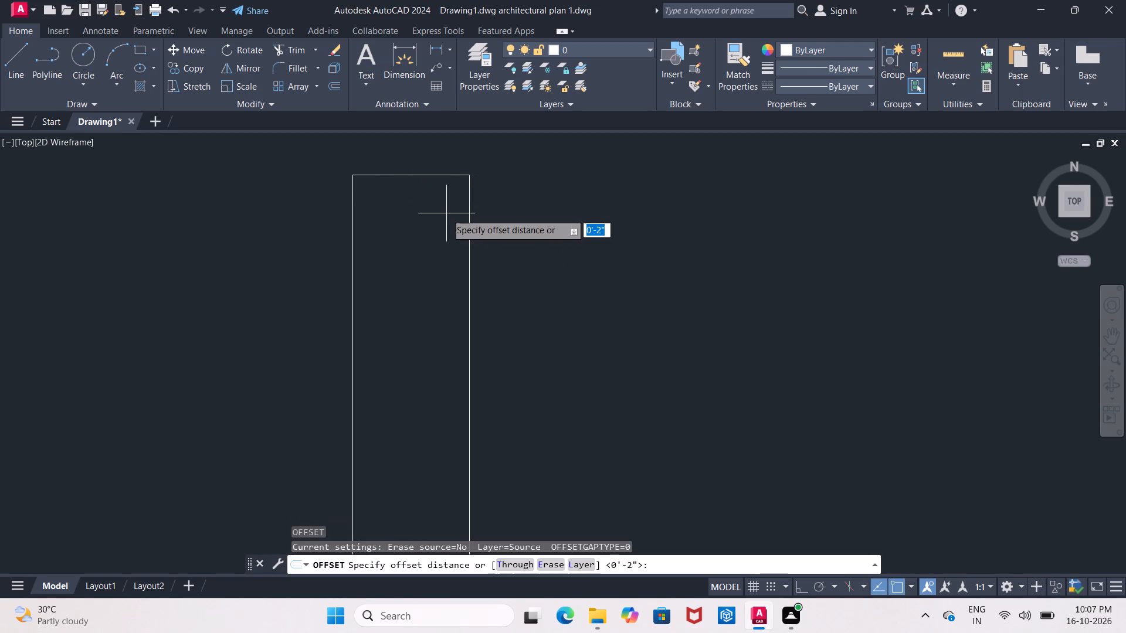
{"action": "key", "text": "2"}
{"action": "key", "text": "shift+quotedbl"}
{"action": "key", "text": "Return"}
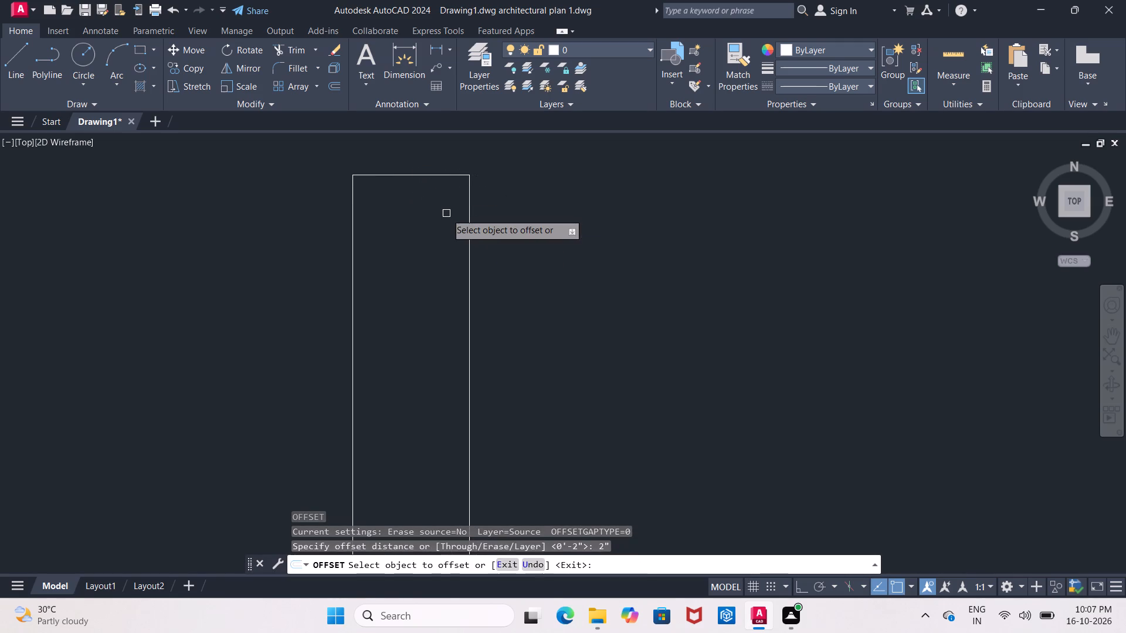
{"action": "left_click_drag", "start_coordinate": [434, 173], "coordinate": [440, 198]}
{"action": "left_click", "coordinate": [457, 277]}
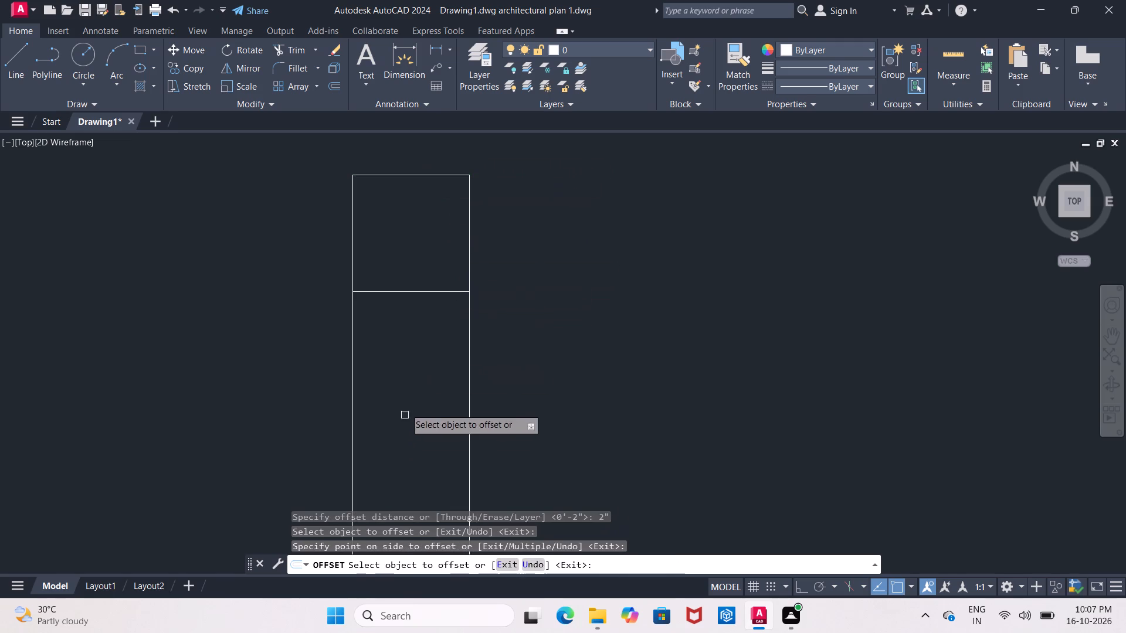
{"action": "middle_click_drag", "start_coordinate": [409, 403], "coordinate": [433, 326]}
{"action": "scroll", "coordinate": [433, 326], "scroll_direction": "down", "scroll_amount": 4}
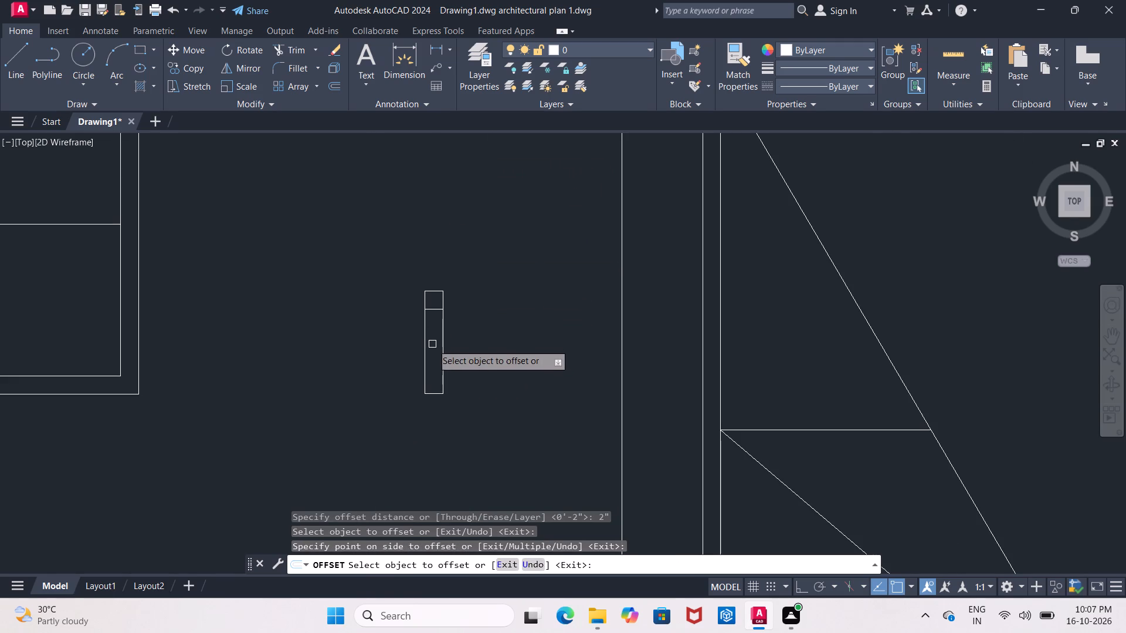
{"action": "middle_click", "coordinate": [432, 344]}
{"action": "scroll", "coordinate": [432, 284], "scroll_direction": "up", "scroll_amount": 4}
{"action": "middle_click_drag", "start_coordinate": [432, 280], "coordinate": [426, 257]}
{"action": "key", "text": "Escape"}
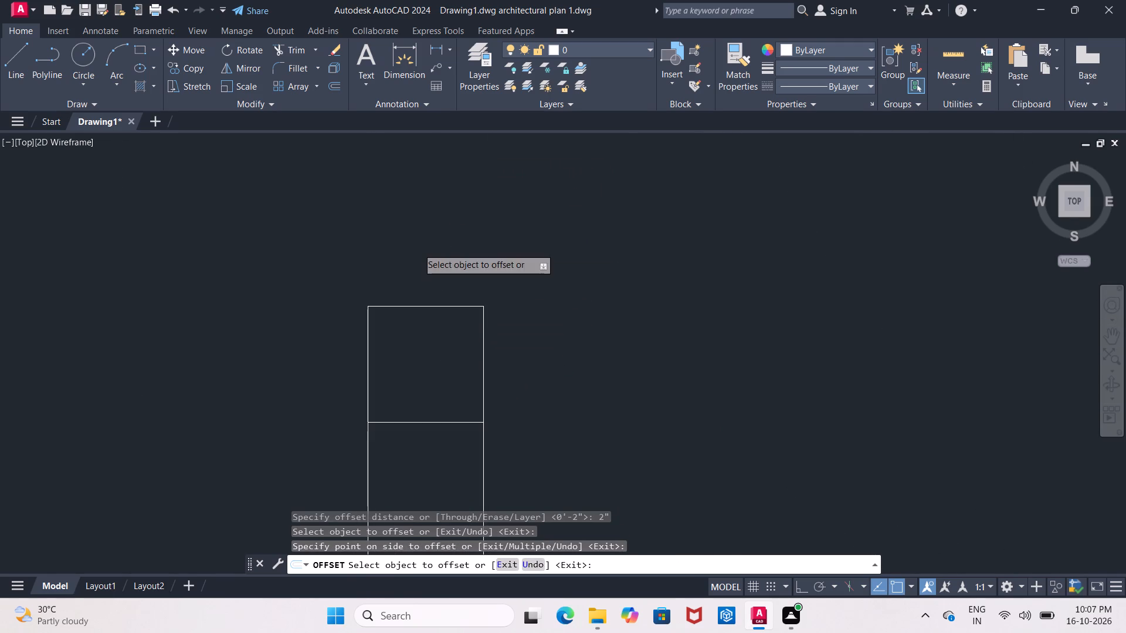
Offset the narrow rectangle's upper edge 0.3" downward, inside the rectangle.
{"action": "key", "text": "o"}
{"action": "key", "text": "Return"}
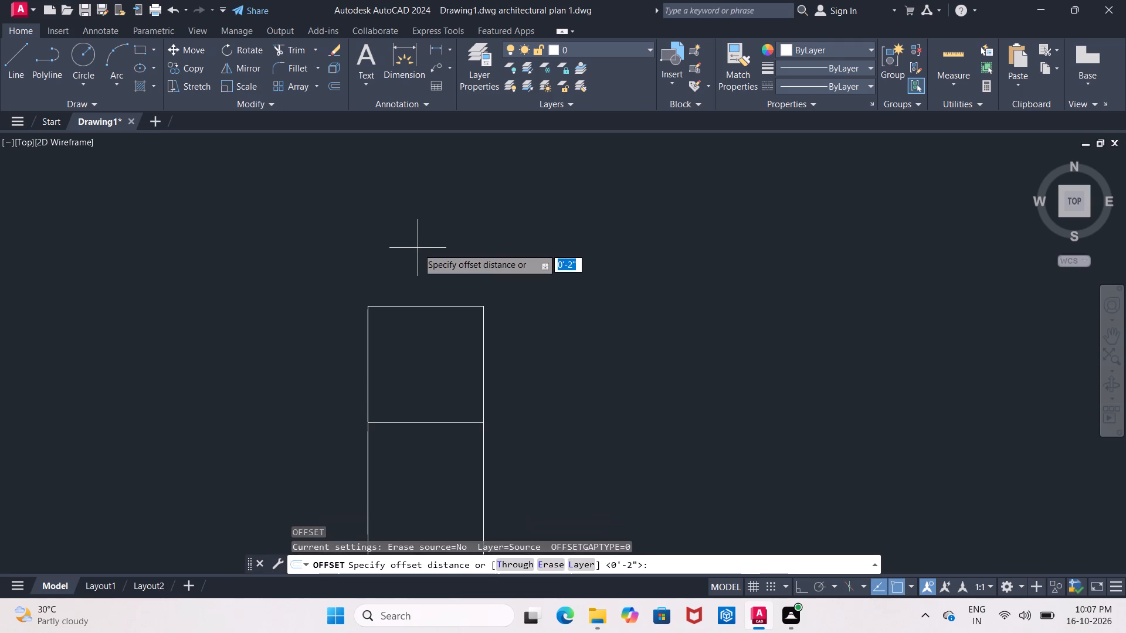
{"action": "type", "text": ".1\""}
{"action": "key", "text": "Return"}
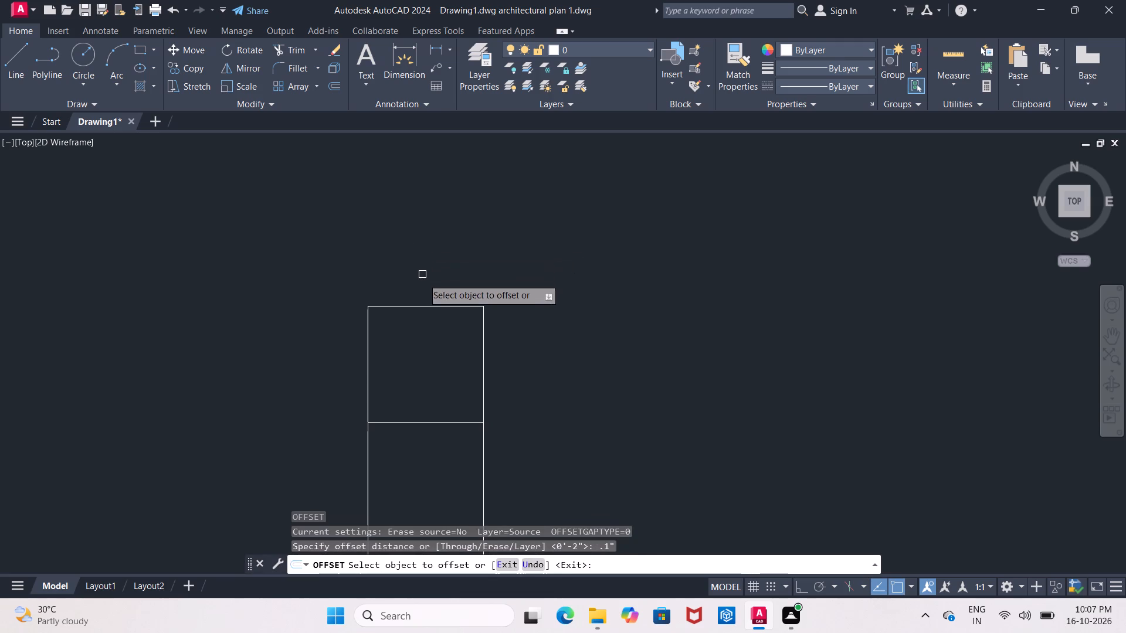
{"action": "left_click_drag", "start_coordinate": [427, 305], "coordinate": [428, 318]}
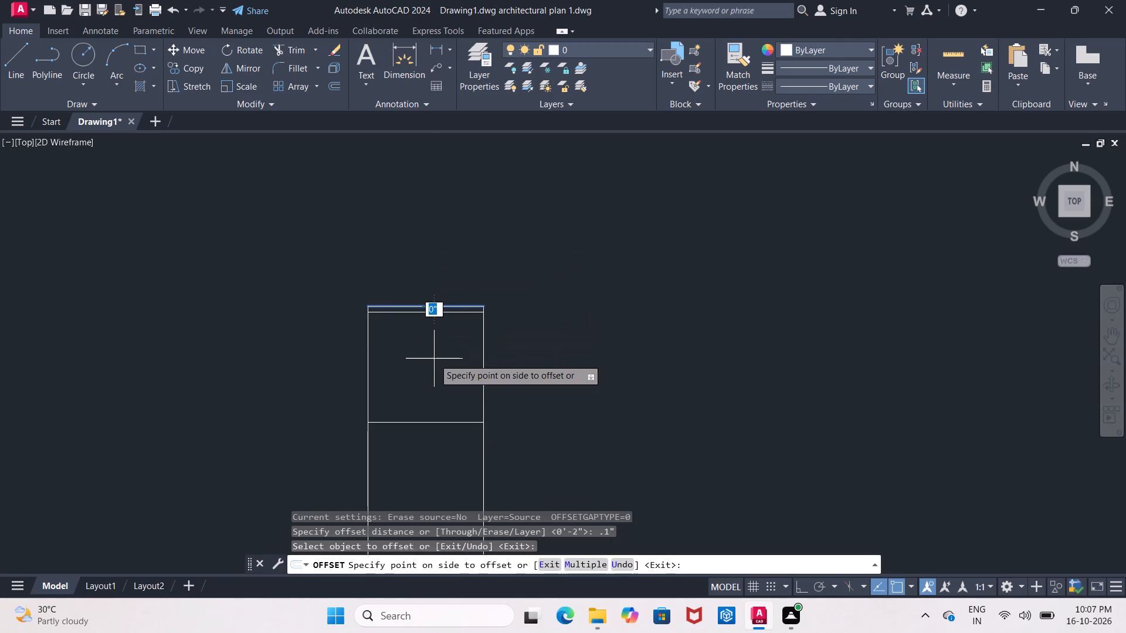
{"action": "key", "text": "BackSpace"}
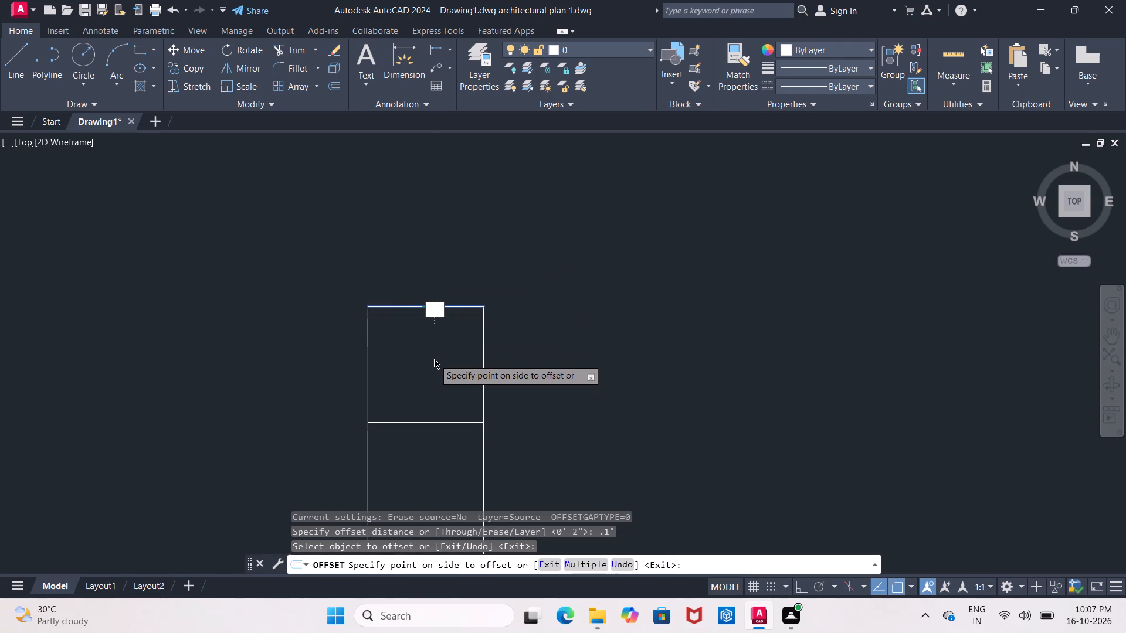
{"action": "type", "text": ".3"}
{"action": "key", "text": "shift+quotedbl"}
{"action": "key", "text": "Return"}
{"action": "left_click", "coordinate": [442, 342]}
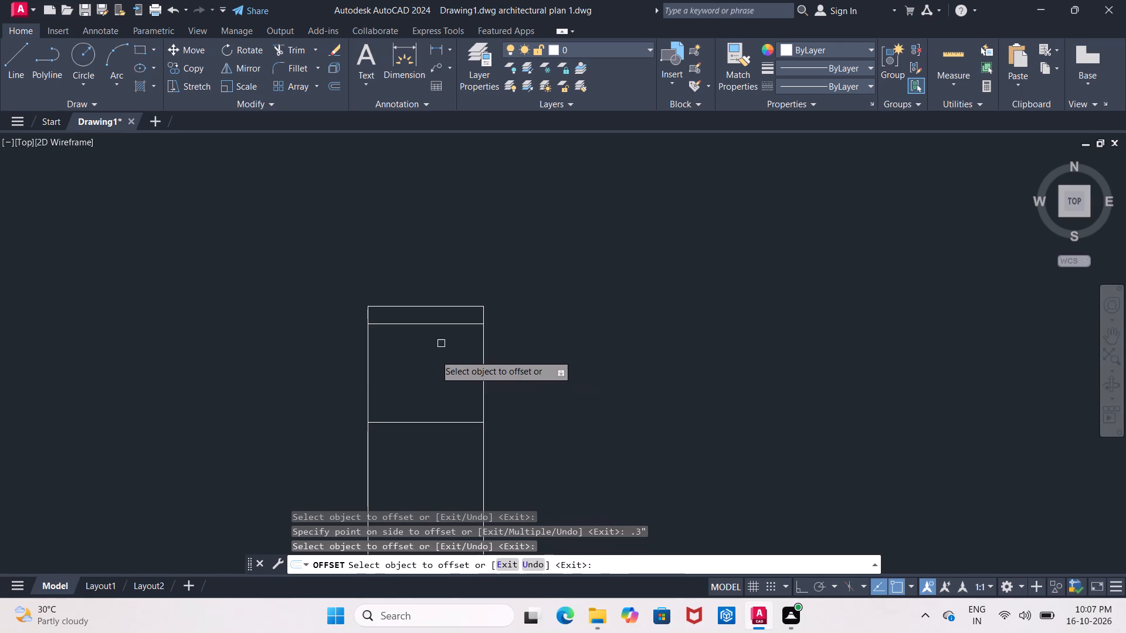
Offset the narrow rectangle's lower edge 0.3" upward, inside the rectangle.
{"action": "middle_click_drag", "start_coordinate": [435, 358], "coordinate": [418, 182]}
{"action": "scroll", "coordinate": [410, 312], "scroll_direction": "down", "scroll_amount": 3}
{"action": "middle_click_drag", "start_coordinate": [406, 346], "coordinate": [408, 340]}
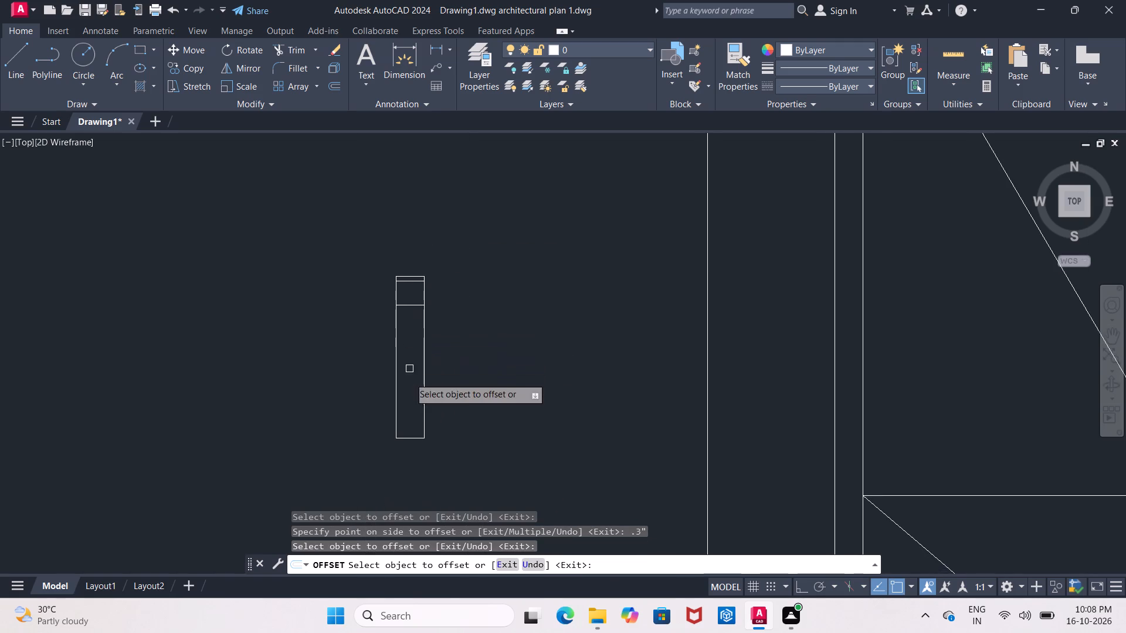
{"action": "scroll", "coordinate": [409, 416], "scroll_direction": "up", "scroll_amount": 2}
{"action": "left_click", "coordinate": [407, 477]}
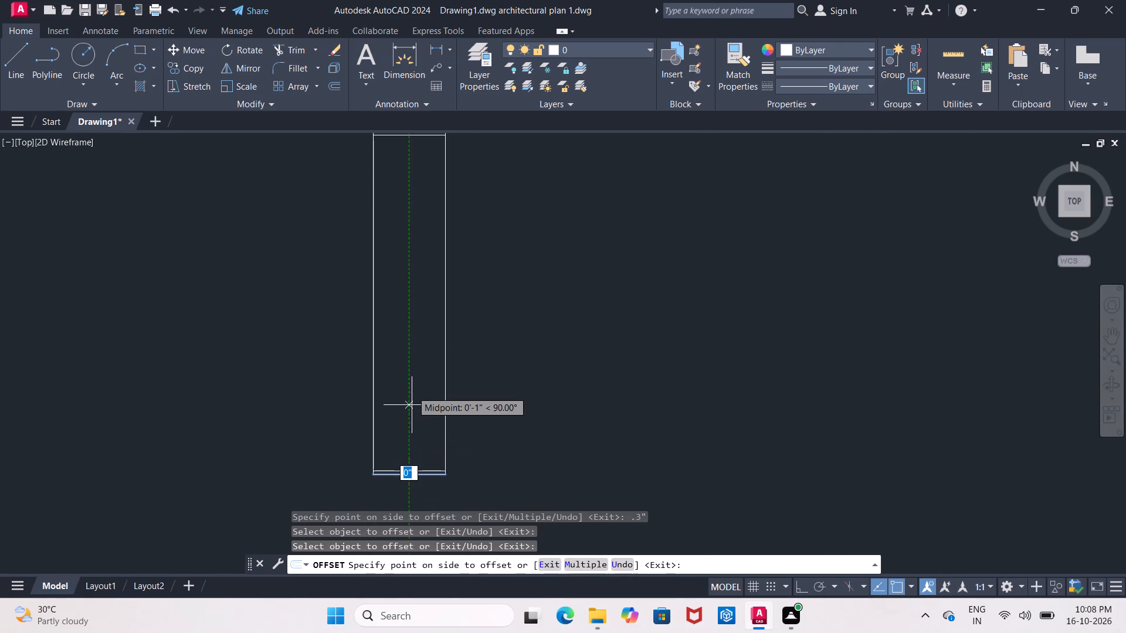
{"action": "type", "text": ".3"}
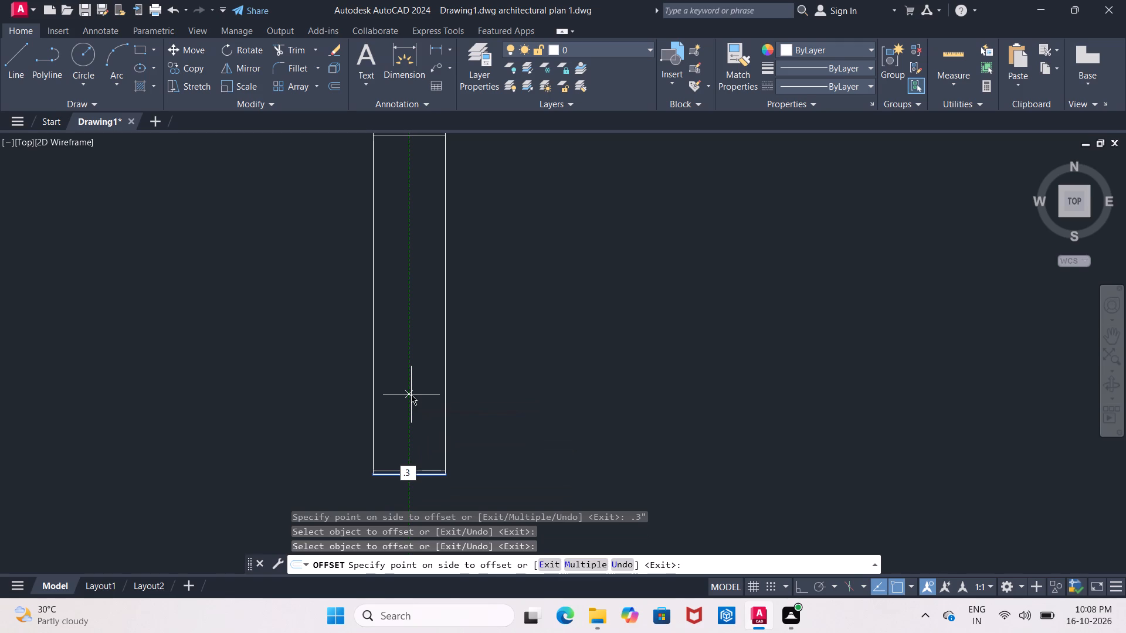
{"action": "key", "text": "shift+quotedbl"}
{"action": "key", "text": "Return"}
{"action": "middle_click", "coordinate": [411, 395]}
{"action": "scroll", "coordinate": [411, 395], "scroll_direction": "down", "scroll_amount": 2}
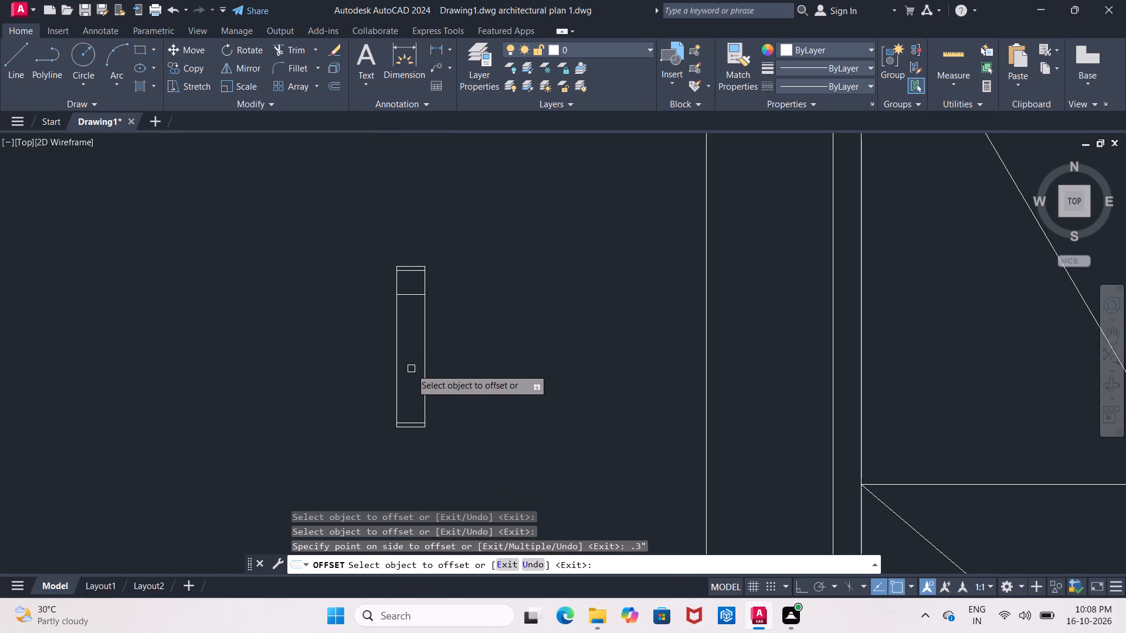
{"action": "key", "text": "Escape"}
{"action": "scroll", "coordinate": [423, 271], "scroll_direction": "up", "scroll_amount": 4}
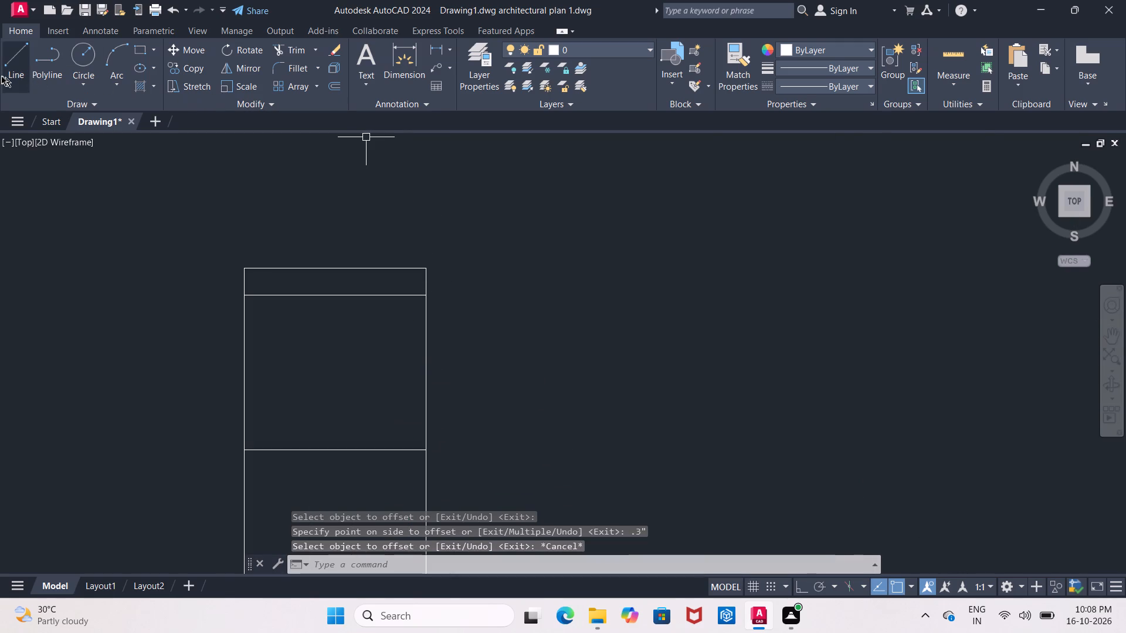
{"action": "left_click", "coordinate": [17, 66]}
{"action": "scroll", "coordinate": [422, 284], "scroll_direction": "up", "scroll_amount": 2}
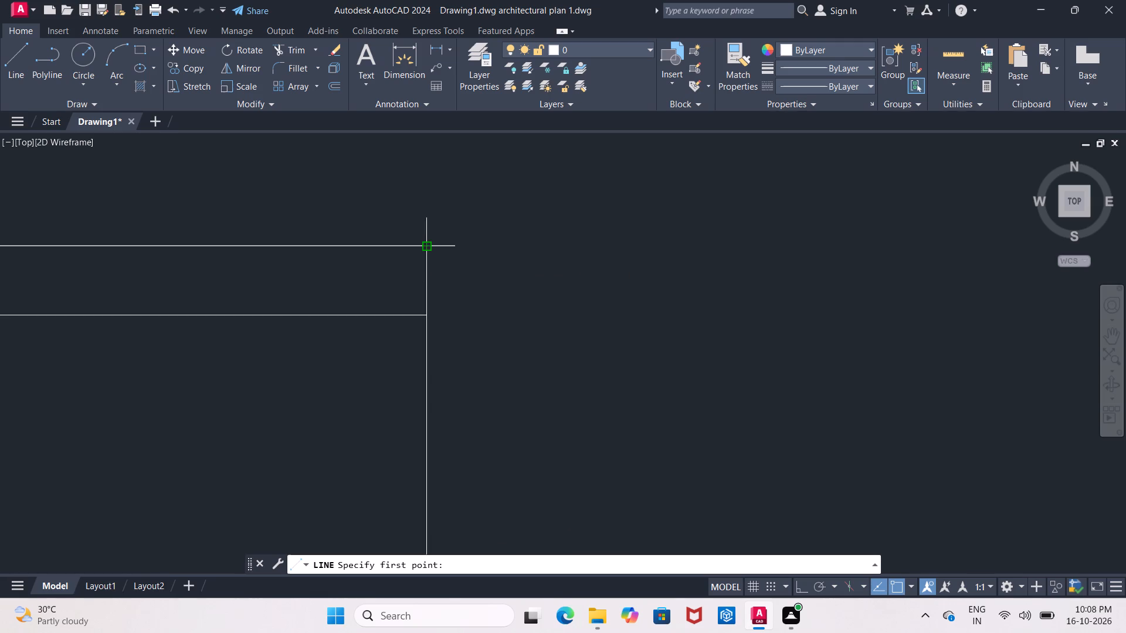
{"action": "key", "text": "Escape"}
Offset the narrow rectangle's east and west vertical edges 0.3" inward to form the sides of an inner frame.
{"action": "key", "text": "o"}
{"action": "key", "text": "Return"}
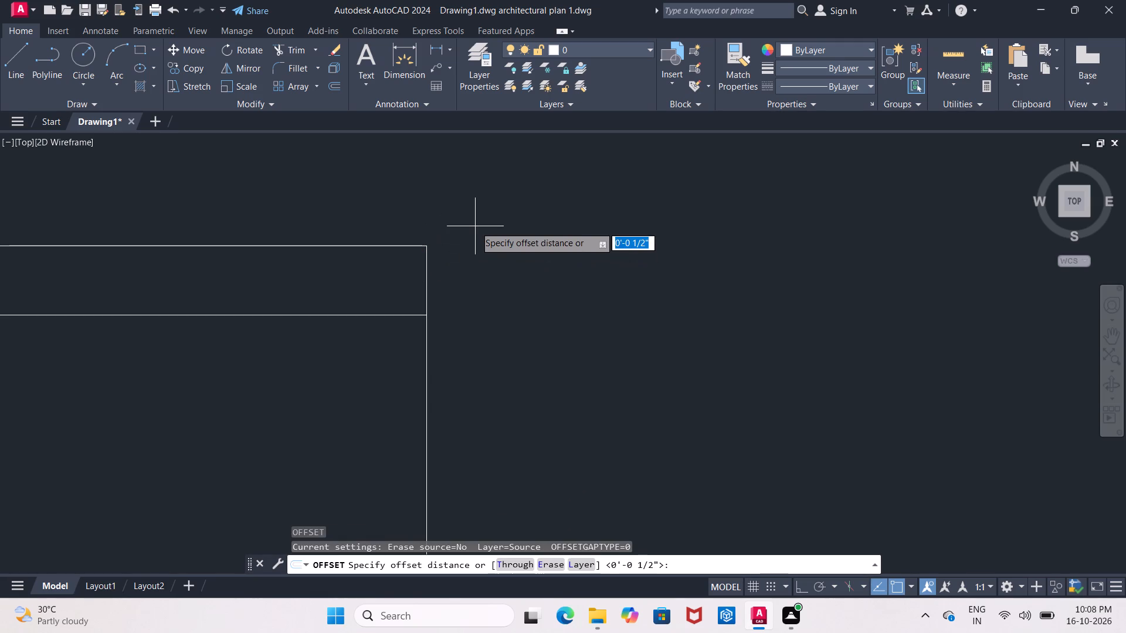
{"action": "type", "text": ".3\""}
{"action": "key", "text": "Return"}
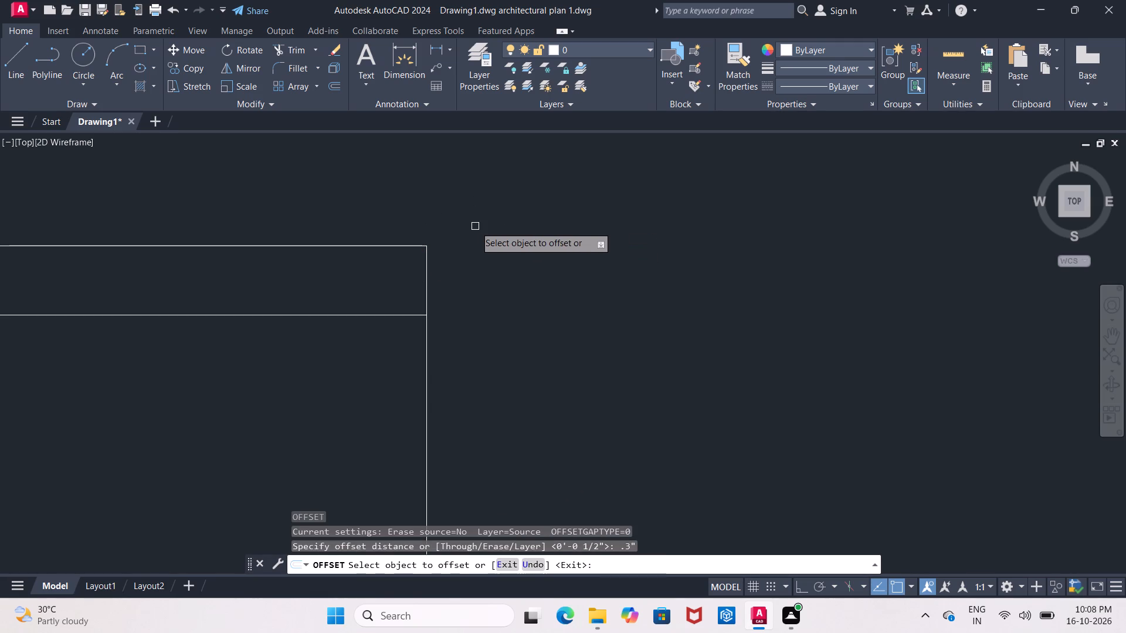
{"action": "left_click", "coordinate": [429, 387]}
{"action": "left_click", "coordinate": [360, 397]}
{"action": "middle_click_drag", "start_coordinate": [262, 386], "coordinate": [572, 356]}
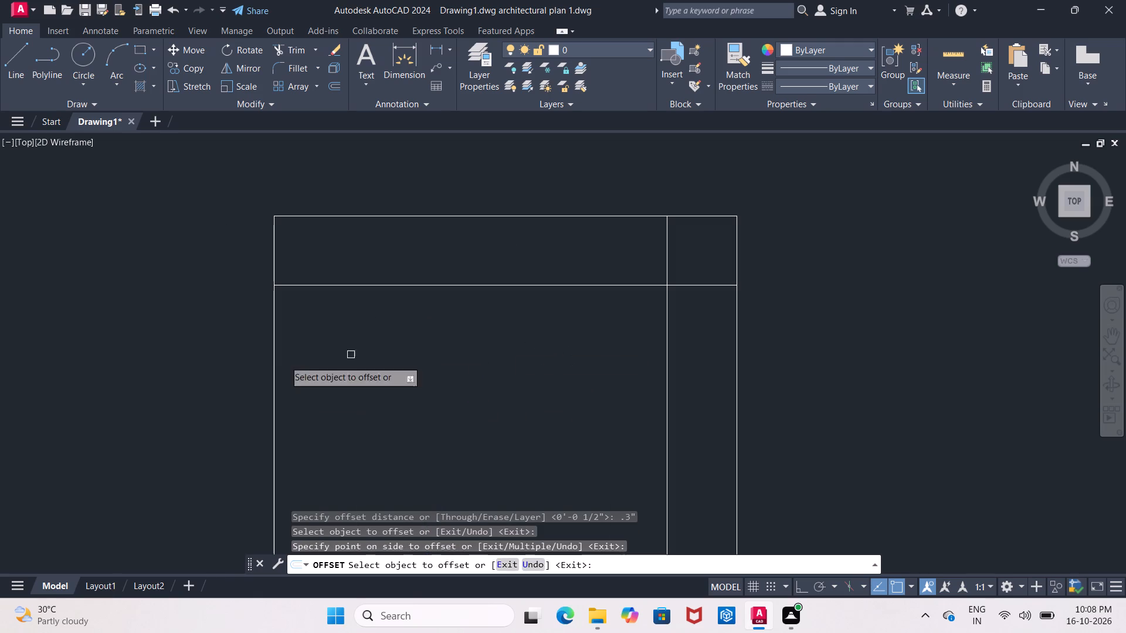
{"action": "left_click_drag", "start_coordinate": [273, 362], "coordinate": [308, 371]}
{"action": "left_click", "coordinate": [497, 404]}
{"action": "scroll", "coordinate": [494, 399], "scroll_direction": "down", "scroll_amount": 4}
{"action": "middle_click_drag", "start_coordinate": [493, 372], "coordinate": [493, 371]}
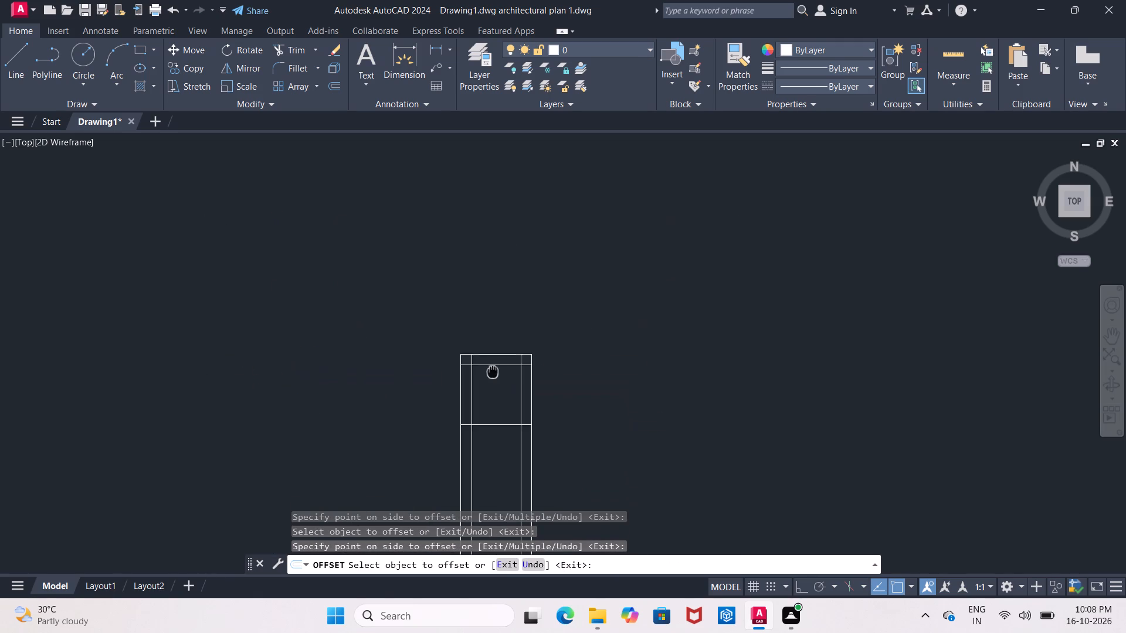
{"action": "middle_click_drag", "start_coordinate": [493, 371], "coordinate": [490, 246]}
{"action": "scroll", "coordinate": [486, 355], "scroll_direction": "down", "scroll_amount": 2}
{"action": "middle_click_drag", "start_coordinate": [480, 340], "coordinate": [477, 316]}
{"action": "scroll", "coordinate": [472, 335], "scroll_direction": "up", "scroll_amount": 3}
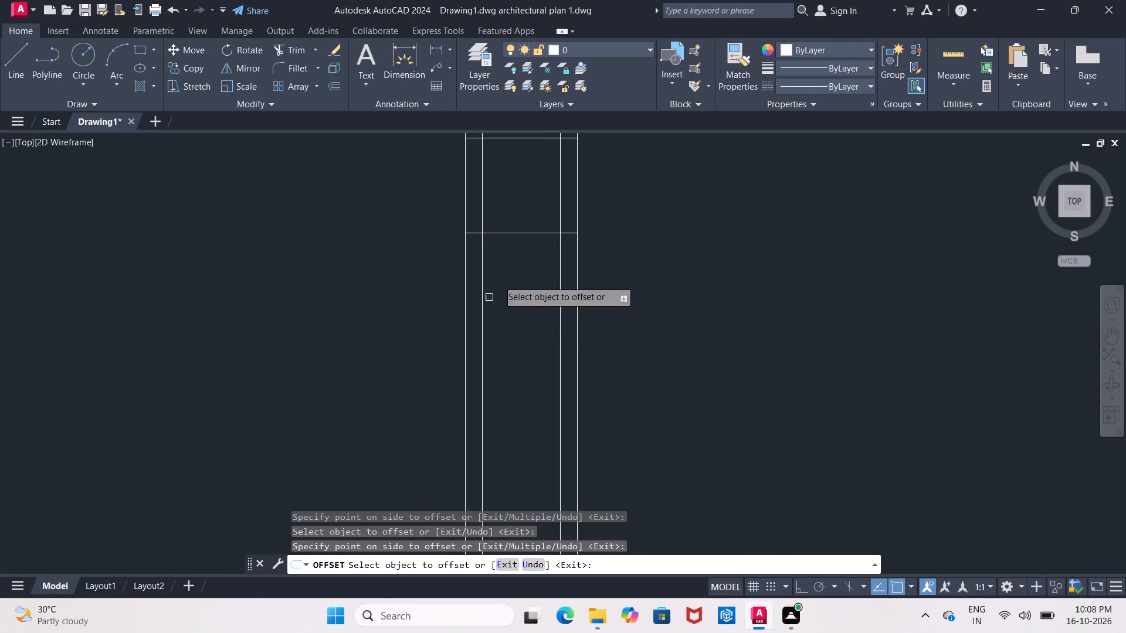
{"action": "middle_click_drag", "start_coordinate": [517, 202], "coordinate": [491, 348]}
{"action": "key", "text": "Escape"}
Draw diagonal lines joining the outer and inner frame corners at both upper corners of the narrow rectangle.
{"action": "scroll", "coordinate": [474, 285], "scroll_direction": "up", "scroll_amount": 2}
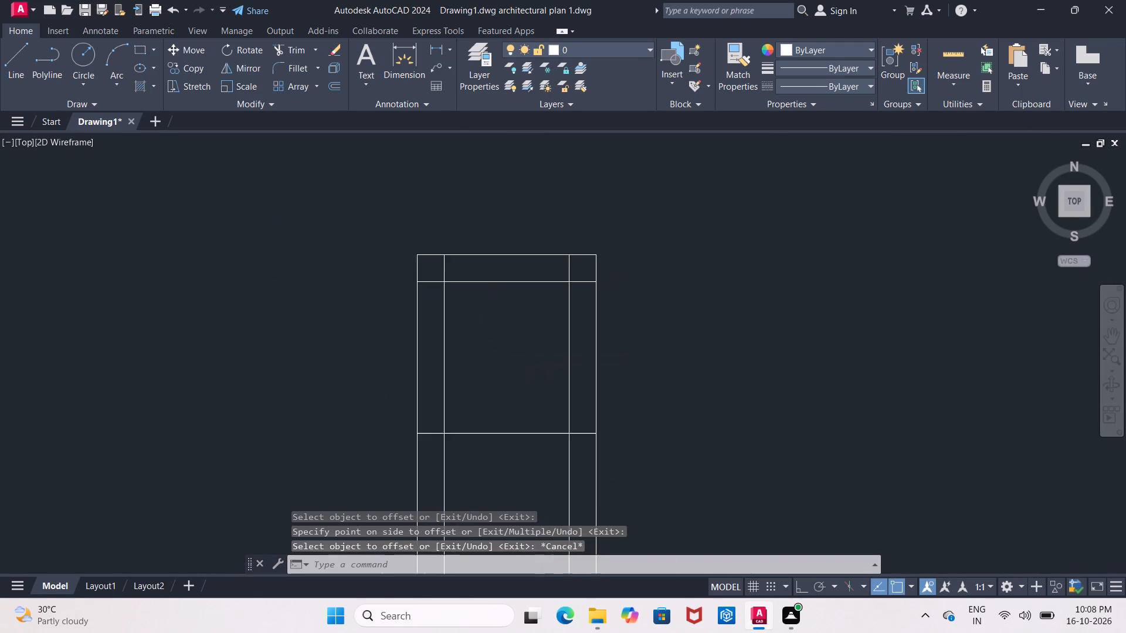
{"action": "middle_click_drag", "start_coordinate": [474, 285], "coordinate": [450, 289]}
{"action": "left_click_drag", "start_coordinate": [30, 60], "coordinate": [36, 73]}
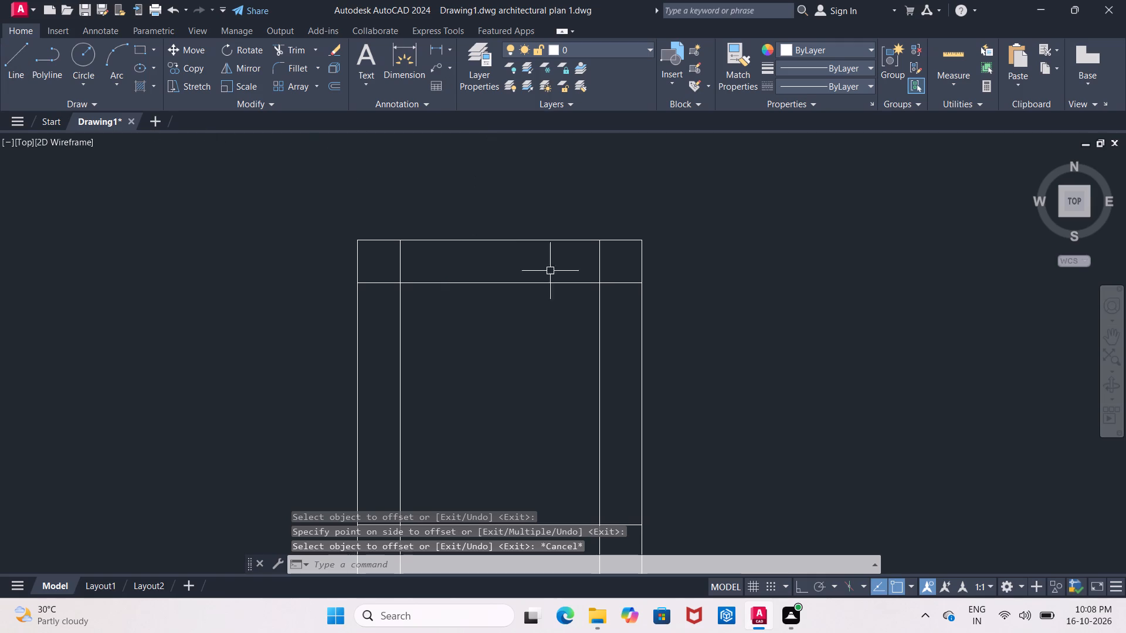
{"action": "scroll", "coordinate": [634, 295], "scroll_direction": "up", "scroll_amount": 2}
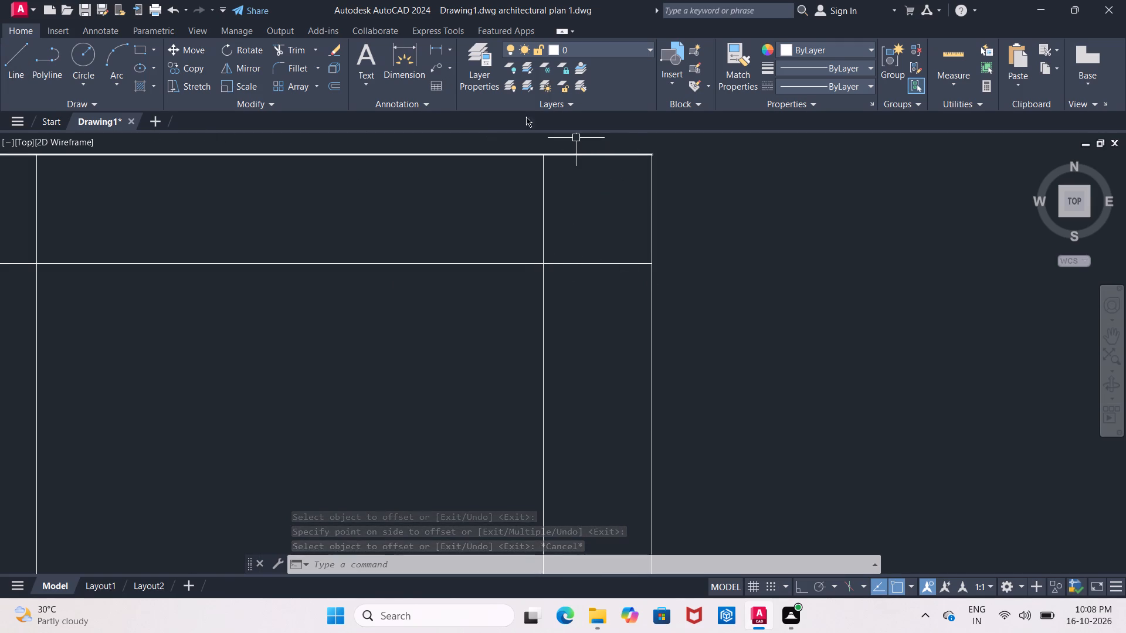
{"action": "left_click", "coordinate": [17, 54]}
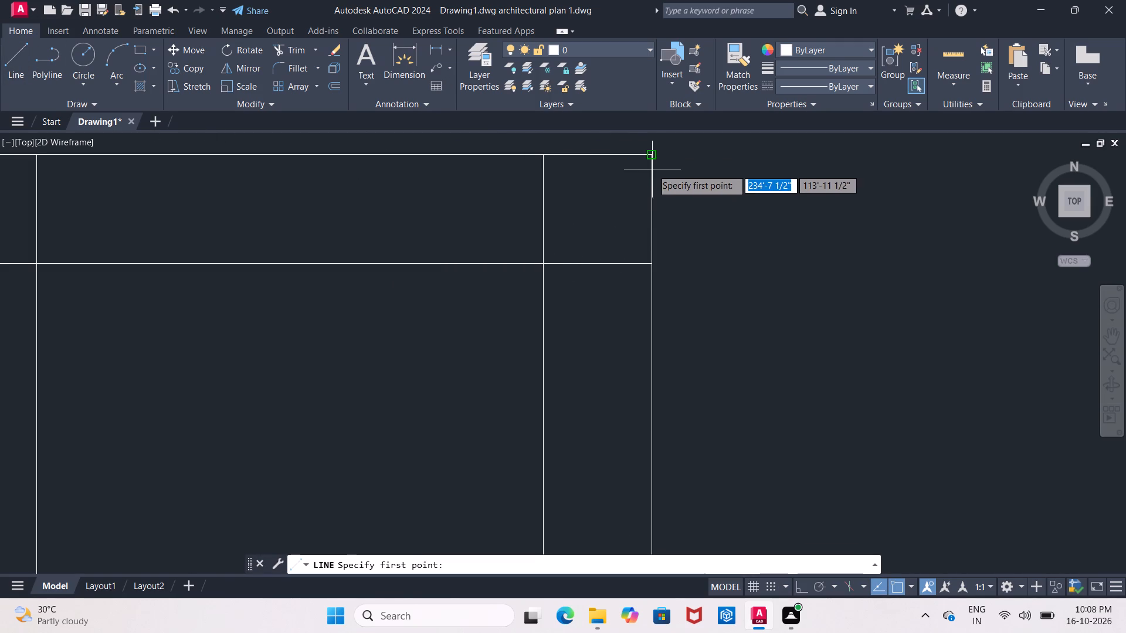
{"action": "left_click", "coordinate": [651, 158]}
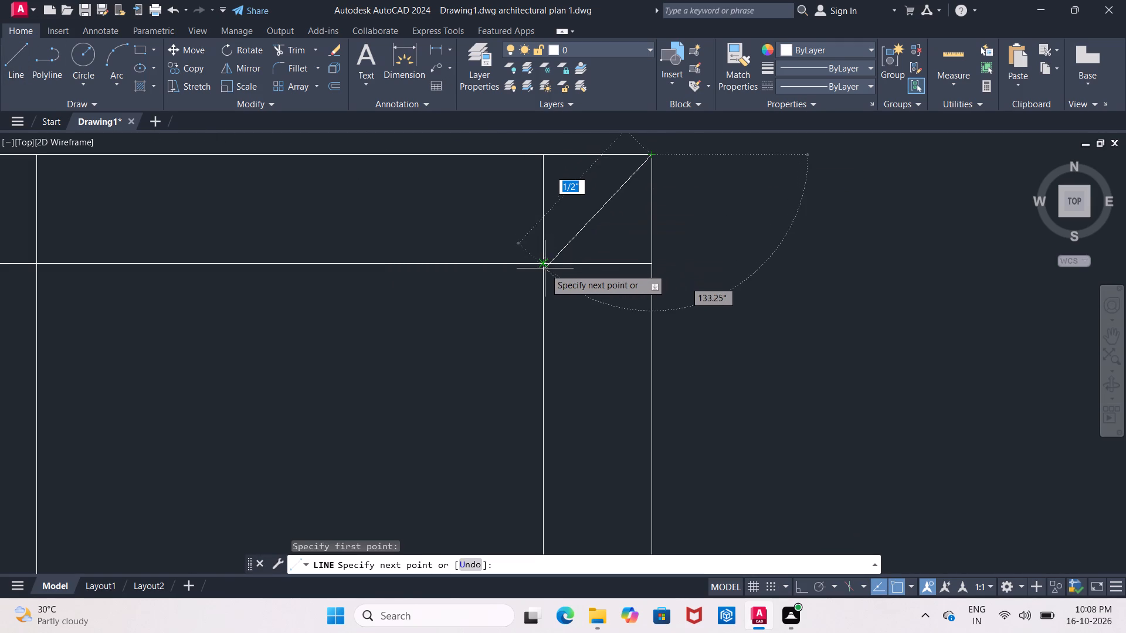
{"action": "left_click", "coordinate": [543, 266]}
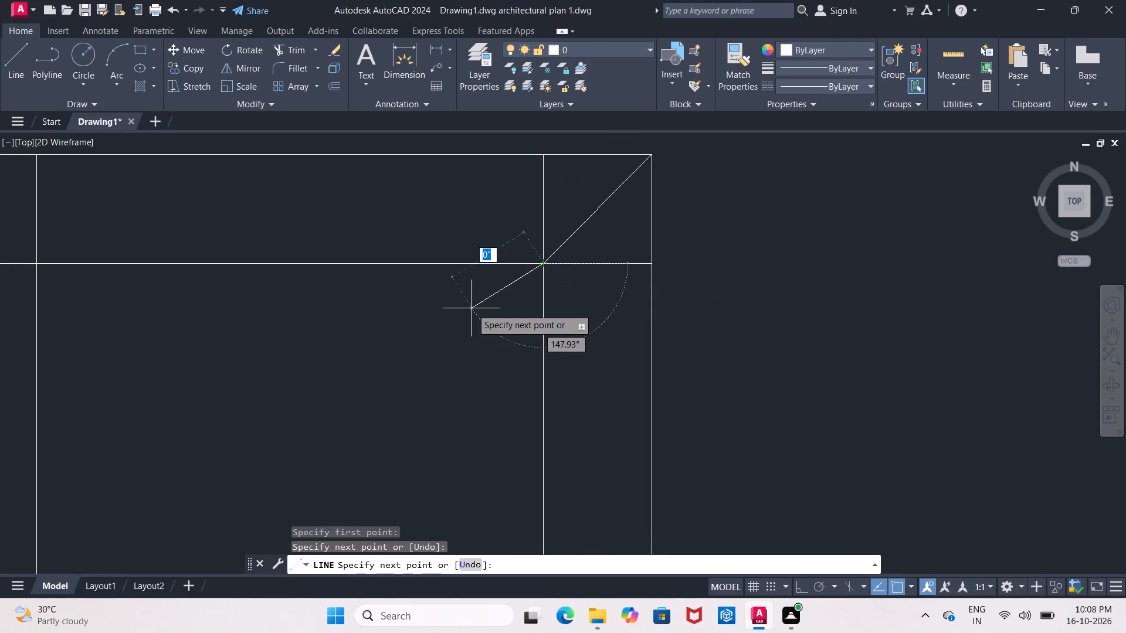
{"action": "key", "text": "Escape"}
{"action": "scroll", "coordinate": [472, 308], "scroll_direction": "down", "scroll_amount": 2}
{"action": "middle_click_drag", "start_coordinate": [474, 309], "coordinate": [536, 267]}
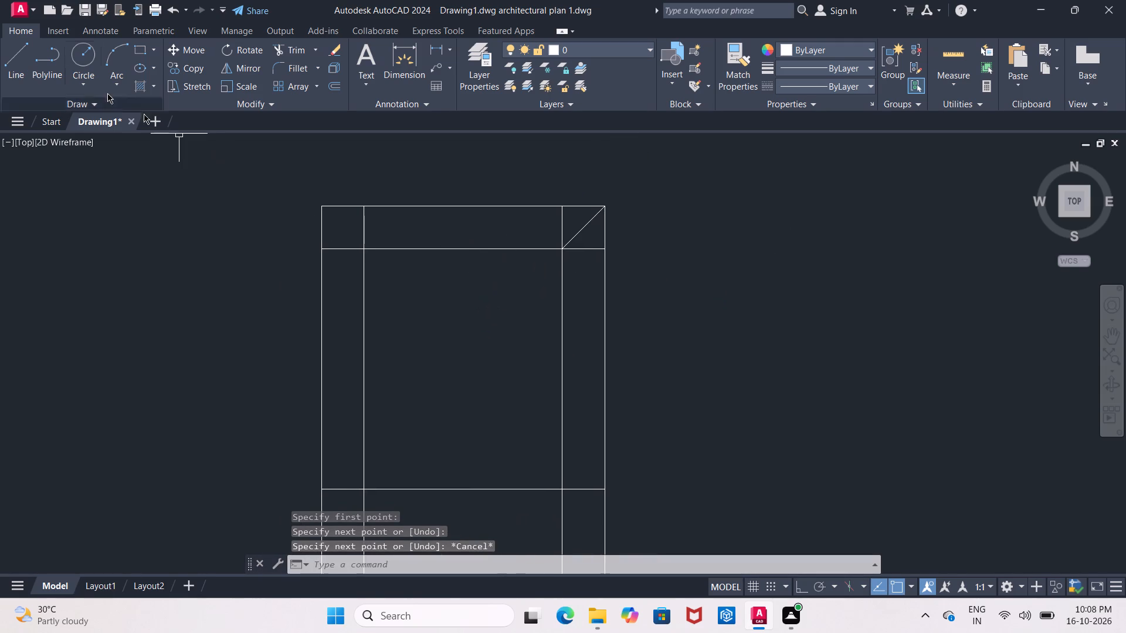
{"action": "left_click", "coordinate": [26, 57]}
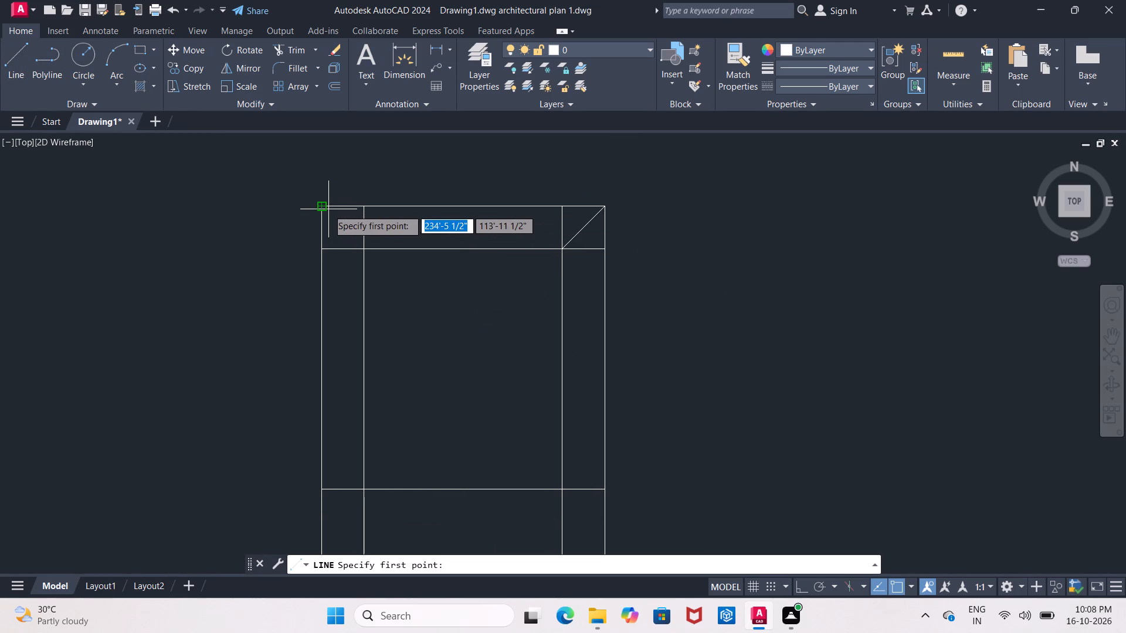
{"action": "left_click", "coordinate": [320, 206]}
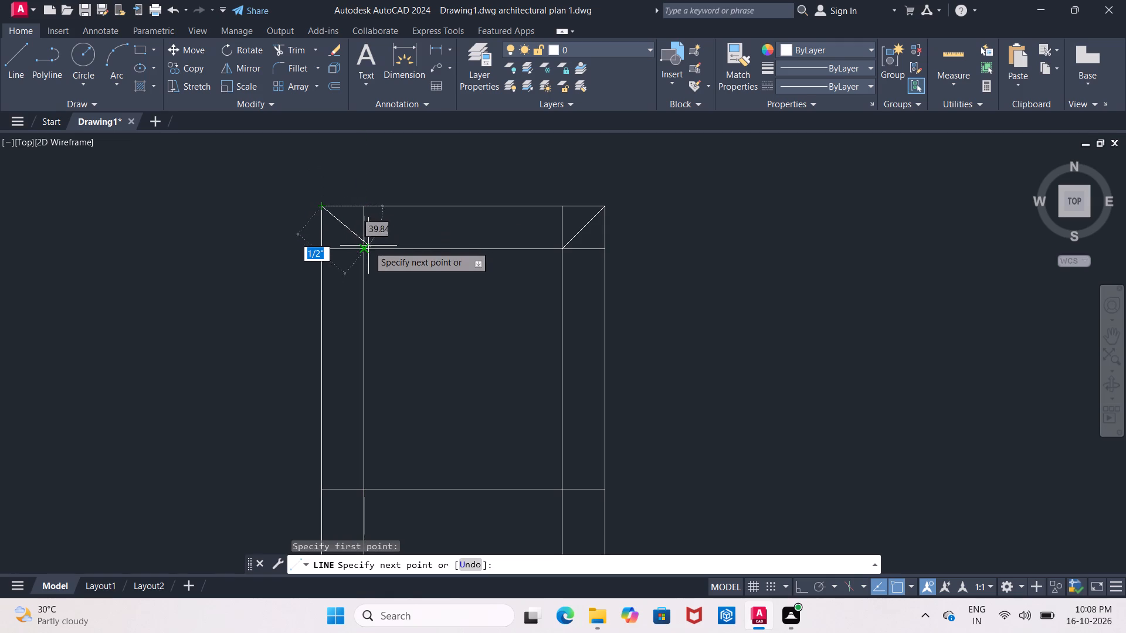
{"action": "left_click", "coordinate": [369, 249]}
{"action": "key", "text": "Escape"}
Draw diagonal lines joining the outer and inner frame corners at both lower corners of the narrow rectangle.
{"action": "scroll", "coordinate": [398, 294], "scroll_direction": "down", "scroll_amount": 1}
{"action": "middle_click_drag", "start_coordinate": [398, 294], "coordinate": [411, 85]}
{"action": "scroll", "coordinate": [420, 179], "scroll_direction": "down", "scroll_amount": 3}
{"action": "middle_click_drag", "start_coordinate": [440, 213], "coordinate": [440, 226]}
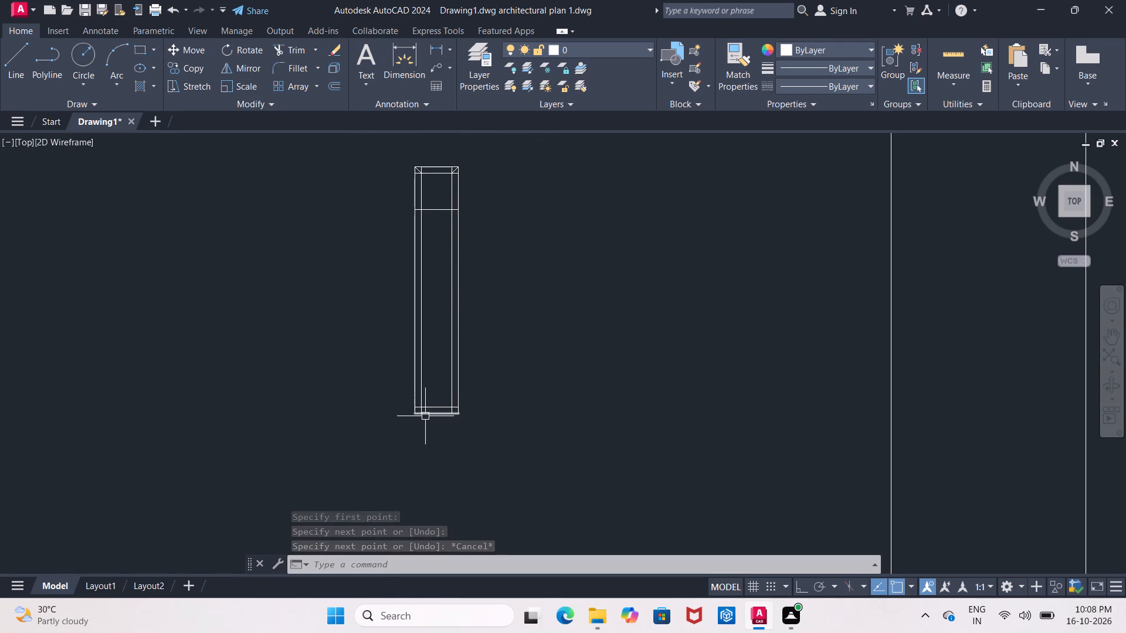
{"action": "middle_click_drag", "start_coordinate": [428, 400], "coordinate": [420, 384]}
{"action": "left_click", "coordinate": [8, 64]}
{"action": "scroll", "coordinate": [446, 407], "scroll_direction": "up", "scroll_amount": 1}
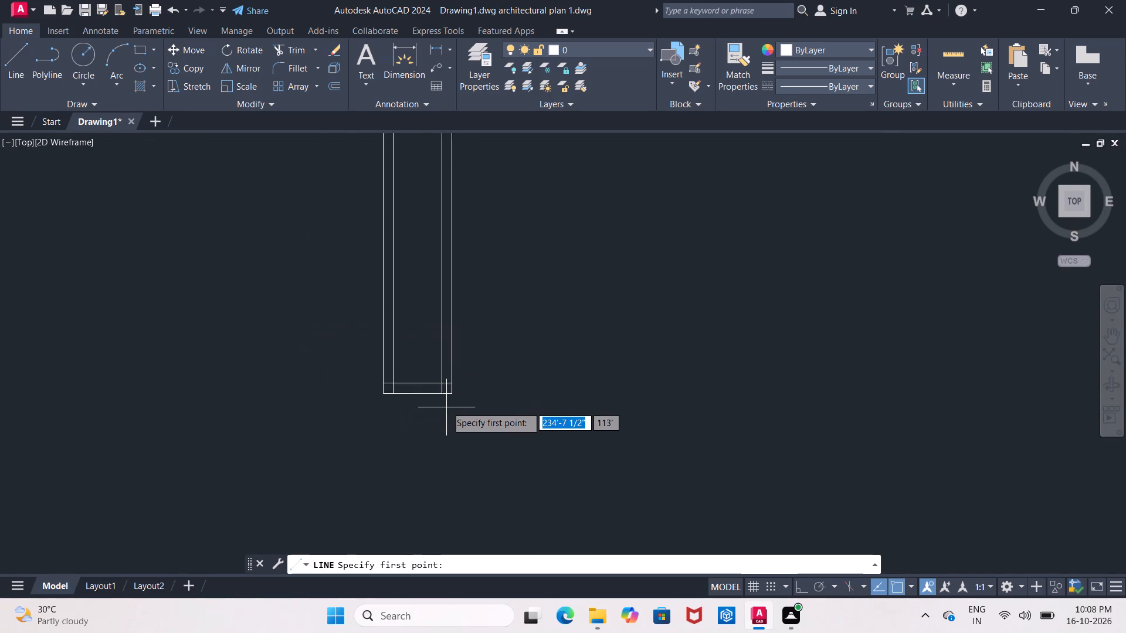
{"action": "scroll", "coordinate": [445, 404], "scroll_direction": "up", "scroll_amount": 2}
{"action": "left_click", "coordinate": [297, 392]}
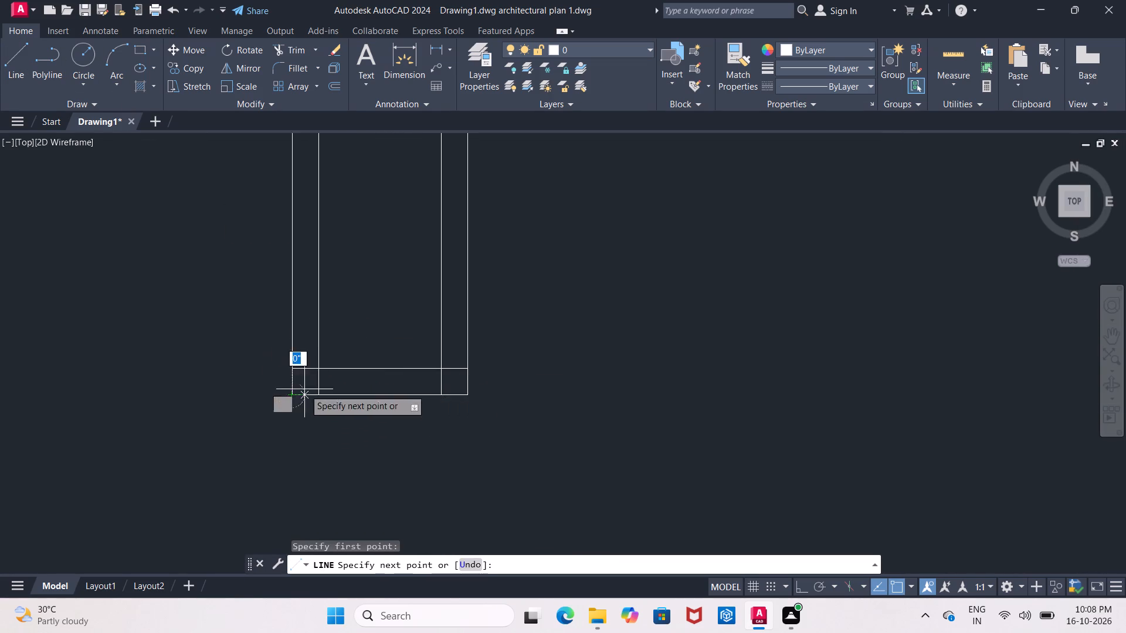
{"action": "scroll", "coordinate": [323, 365], "scroll_direction": "up", "scroll_amount": 3}
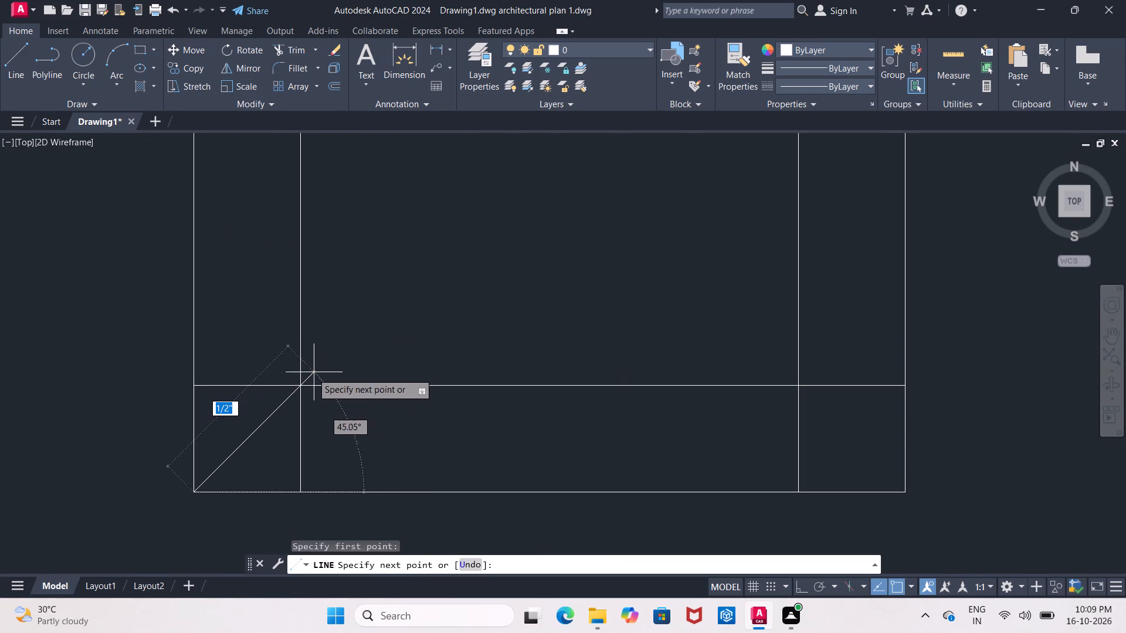
{"action": "left_click", "coordinate": [299, 386]}
{"action": "key", "text": "Escape"}
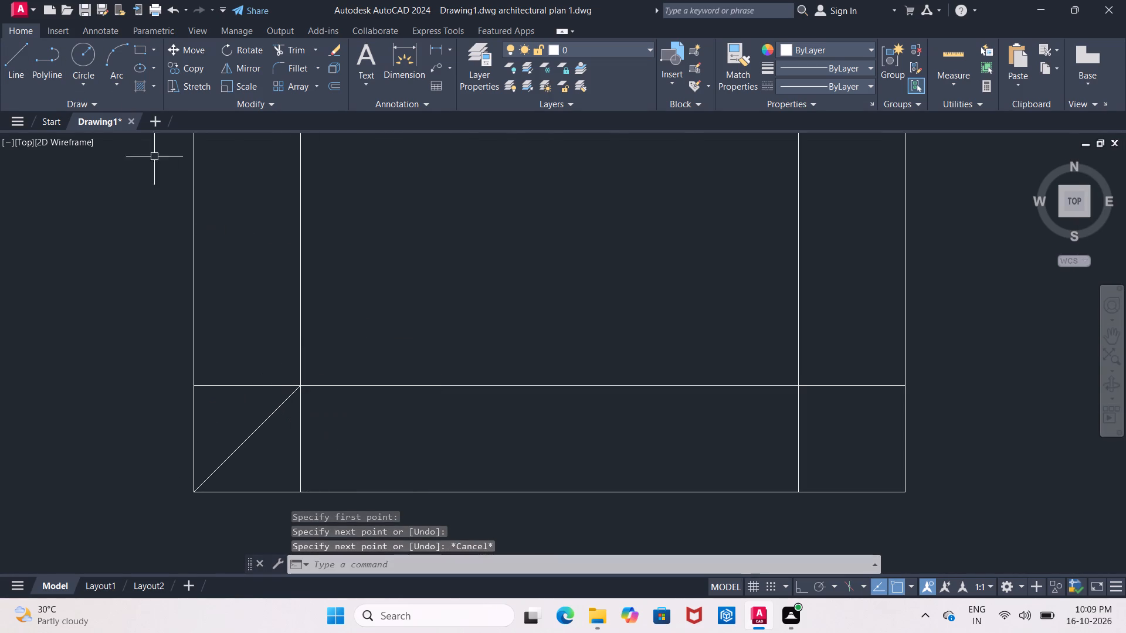
{"action": "left_click", "coordinate": [27, 55]}
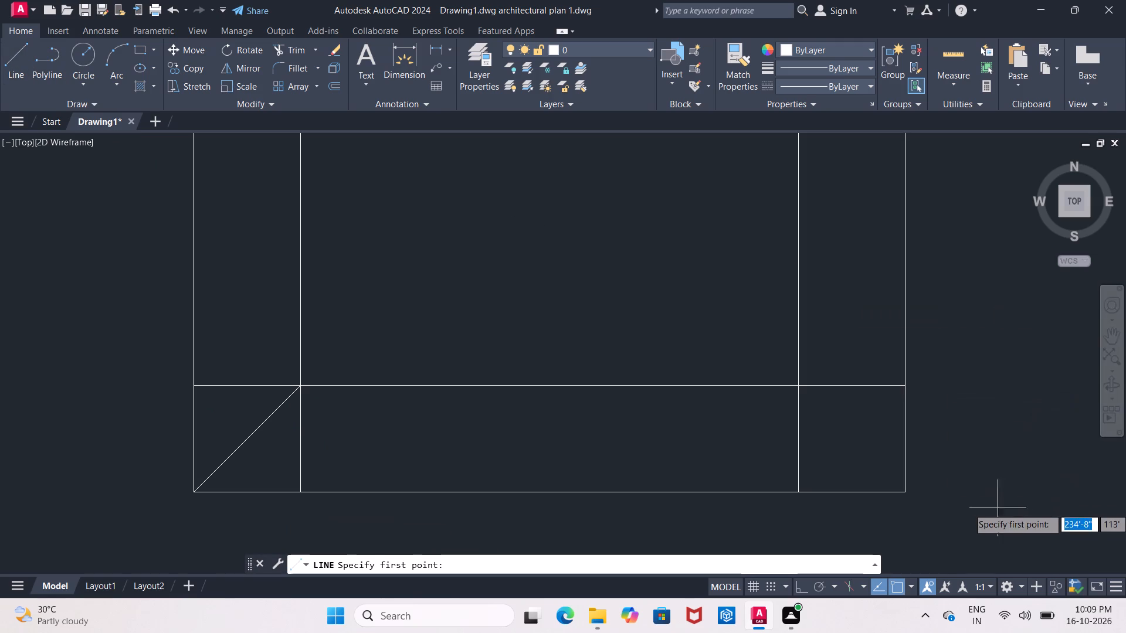
{"action": "left_click", "coordinate": [906, 491]}
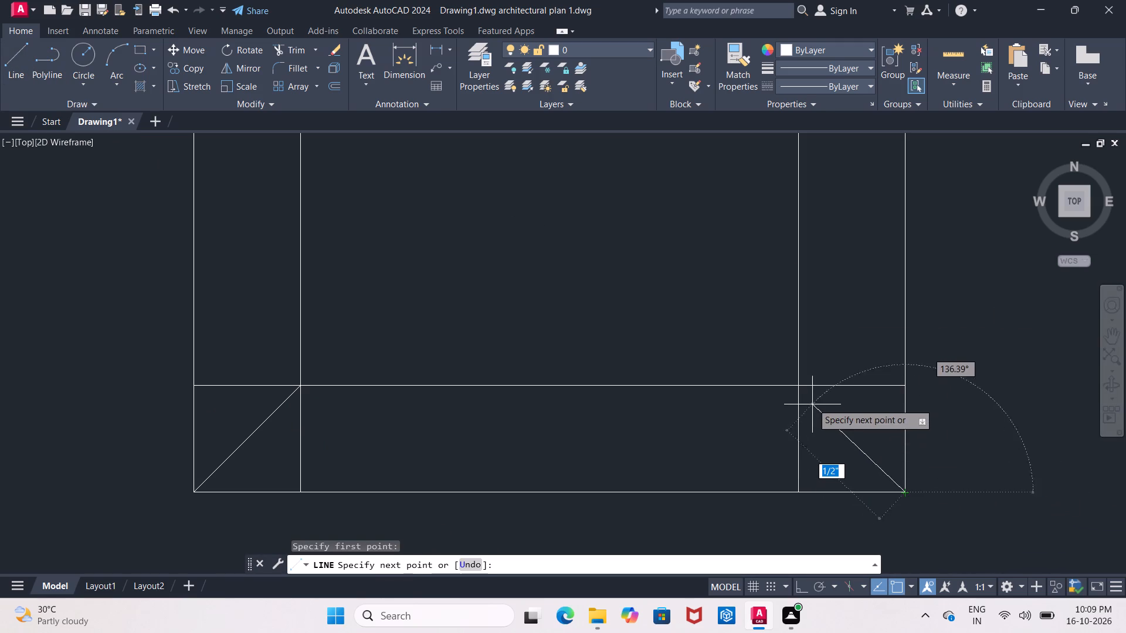
{"action": "left_click", "coordinate": [799, 386]}
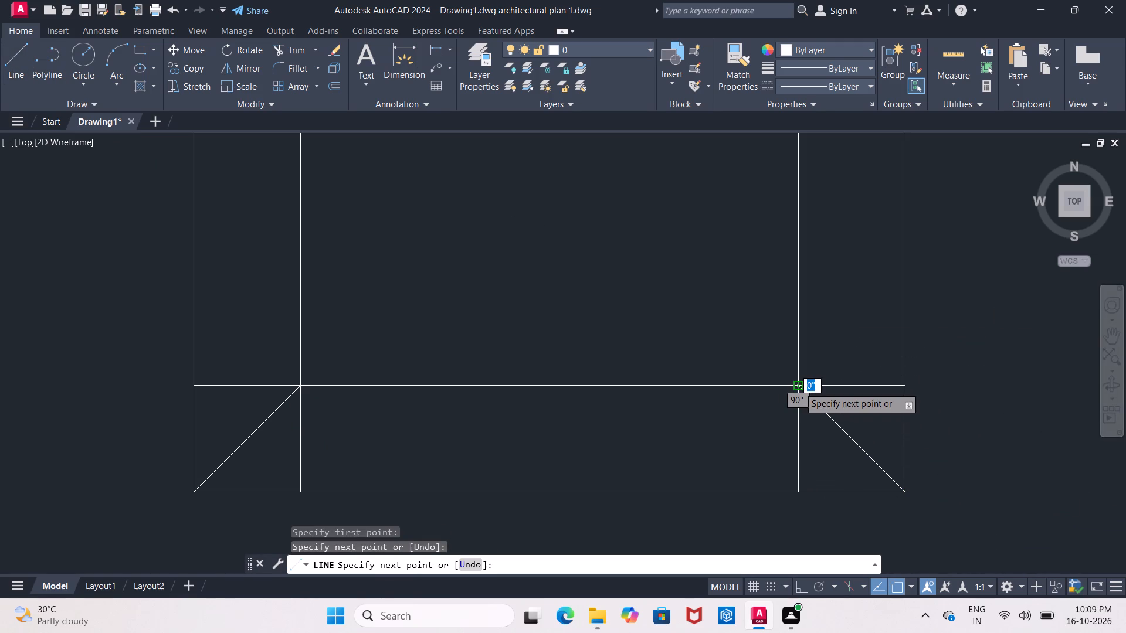
{"action": "key", "text": "Escape"}
Trim away the inner frame's lower horizontal line and the inner verticals' overhangs below it at the narrow rectangle's lower corners.
{"action": "type", "text": "TR"}
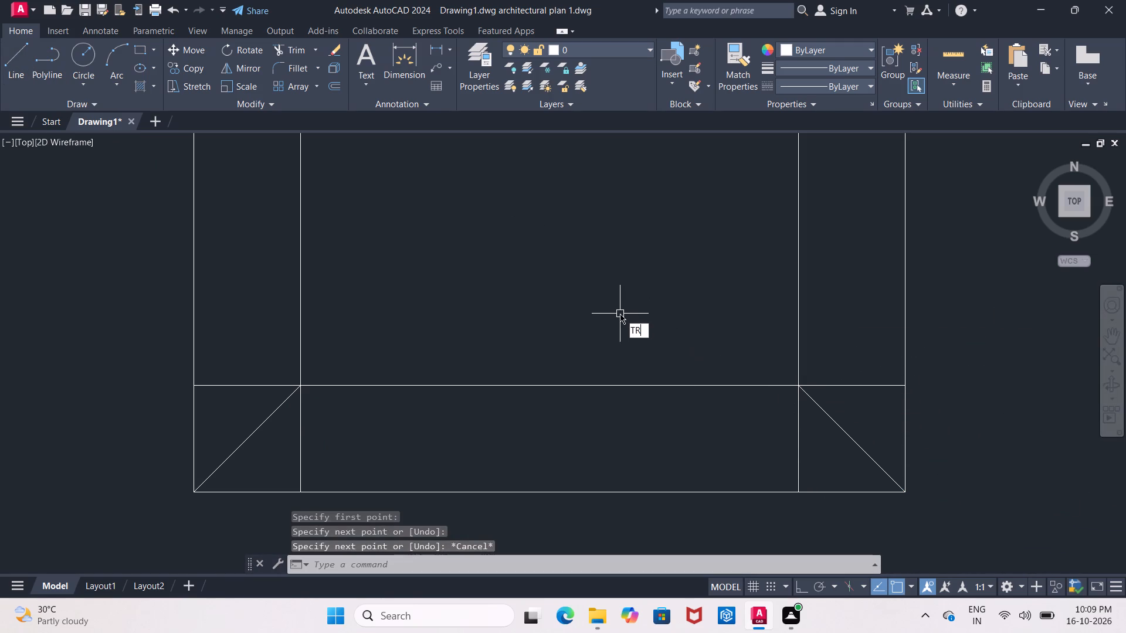
{"action": "key", "text": "Return"}
{"action": "key", "text": "Return"}
{"action": "scroll", "coordinate": [631, 352], "scroll_direction": "down", "scroll_amount": 3}
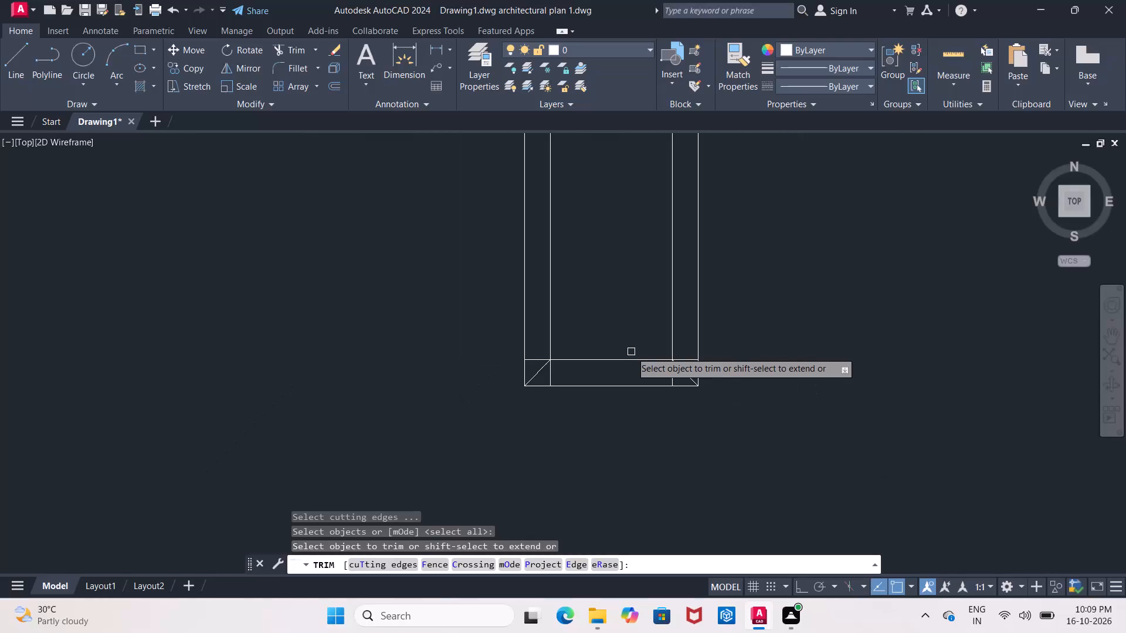
{"action": "scroll", "coordinate": [589, 359], "scroll_direction": "up", "scroll_amount": 2}
{"action": "left_click", "coordinate": [481, 367]}
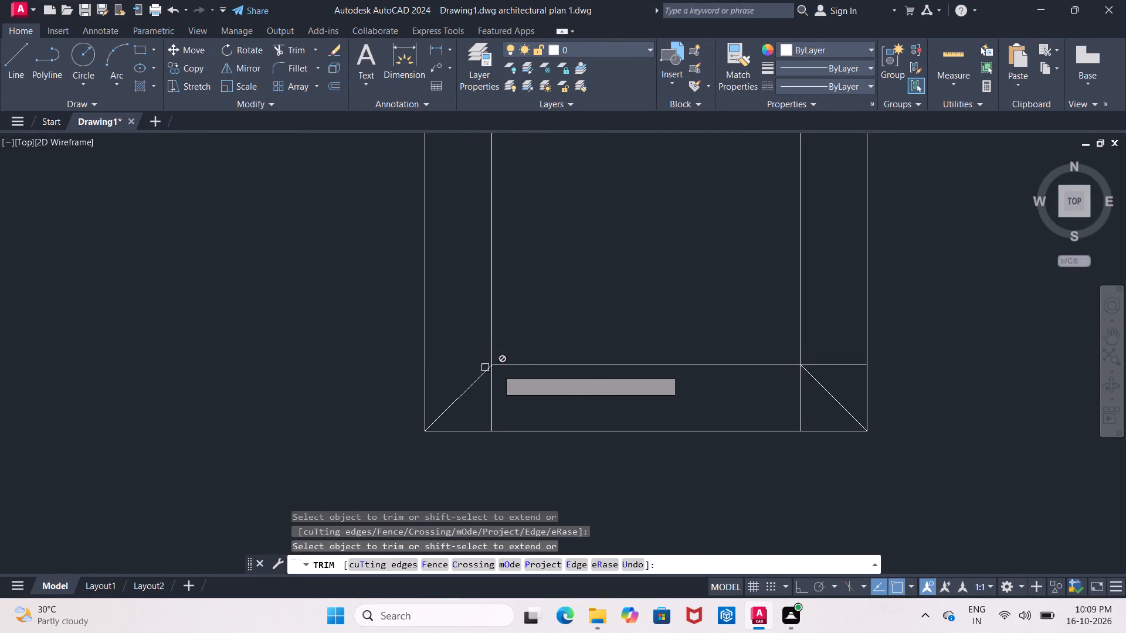
{"action": "left_click", "coordinate": [524, 365]}
{"action": "left_click", "coordinate": [493, 404]}
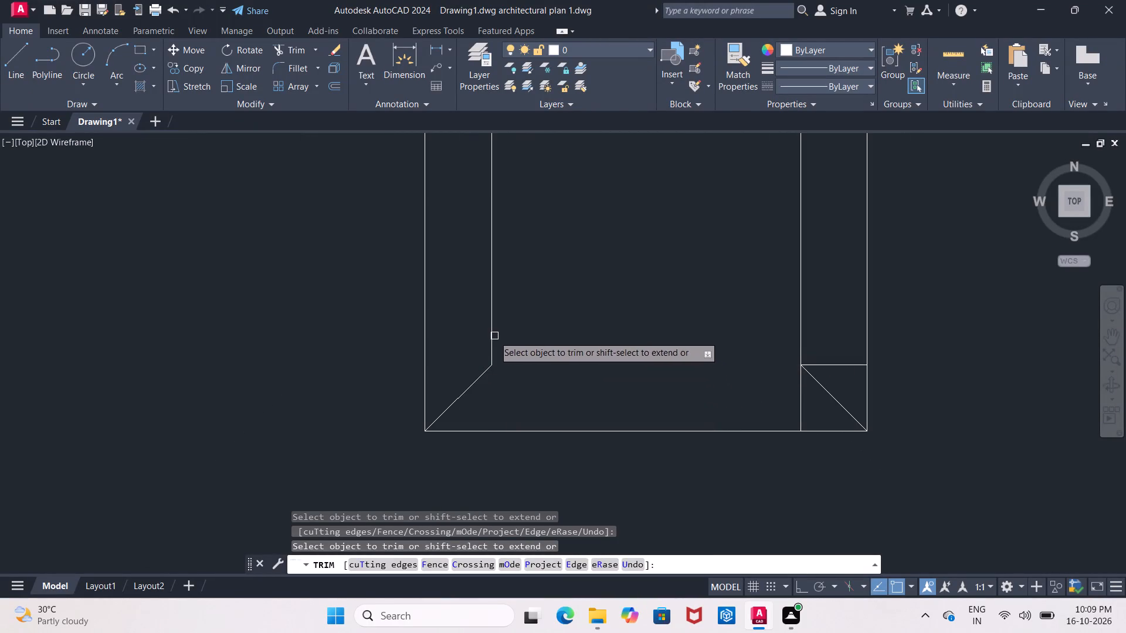
{"action": "left_click", "coordinate": [493, 336]}
{"action": "left_click", "coordinate": [840, 366]}
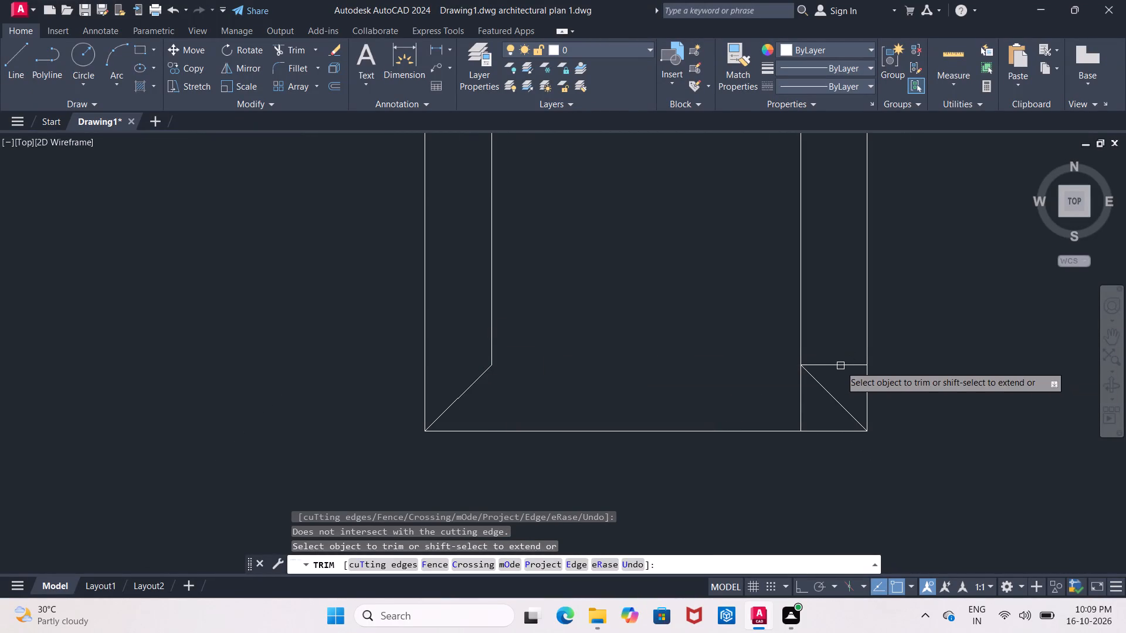
{"action": "left_click", "coordinate": [801, 400]}
{"action": "double_click", "coordinate": [825, 365]}
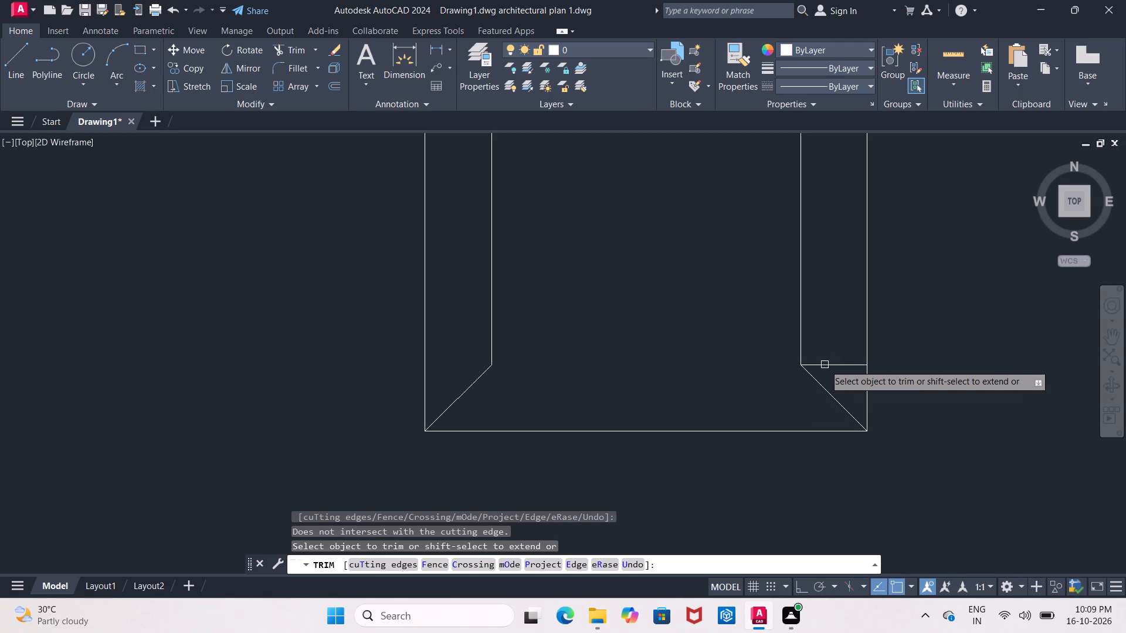
{"action": "key", "text": "Escape"}
Erase the two inner vertical lines on the west and east sides of the narrow rectangle.
{"action": "scroll", "coordinate": [825, 365], "scroll_direction": "down", "scroll_amount": 4}
{"action": "scroll", "coordinate": [698, 314], "scroll_direction": "down", "scroll_amount": 1}
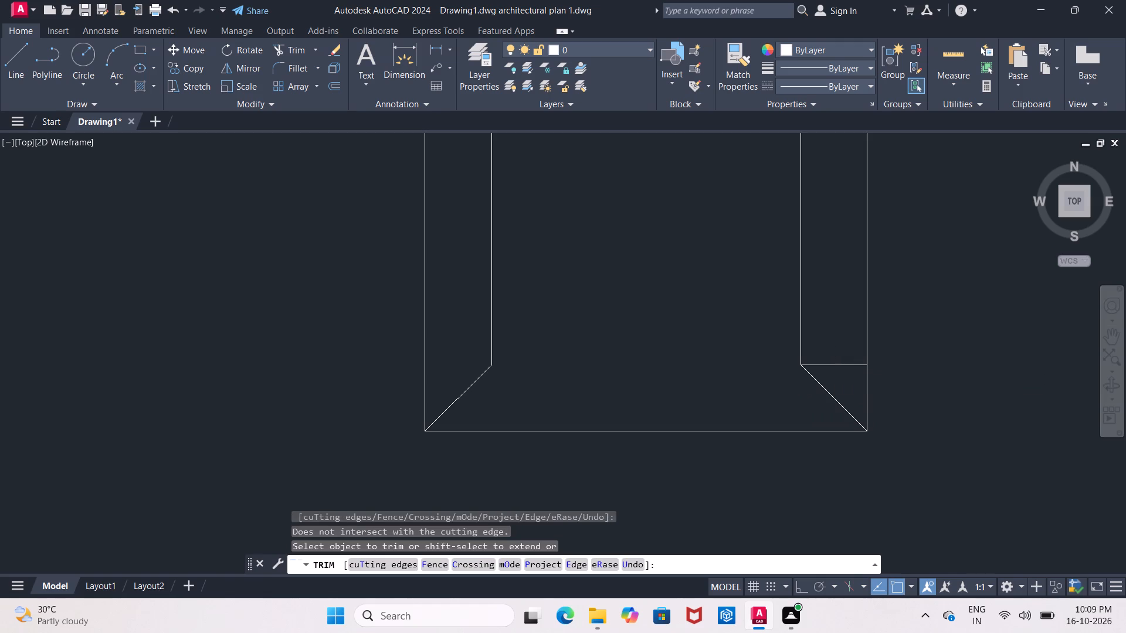
{"action": "scroll", "coordinate": [711, 320], "scroll_direction": "down", "scroll_amount": 1}
{"action": "scroll", "coordinate": [671, 236], "scroll_direction": "down", "scroll_amount": 2}
{"action": "middle_click_drag", "start_coordinate": [672, 243], "coordinate": [671, 387]}
{"action": "scroll", "coordinate": [669, 382], "scroll_direction": "down", "scroll_amount": 2}
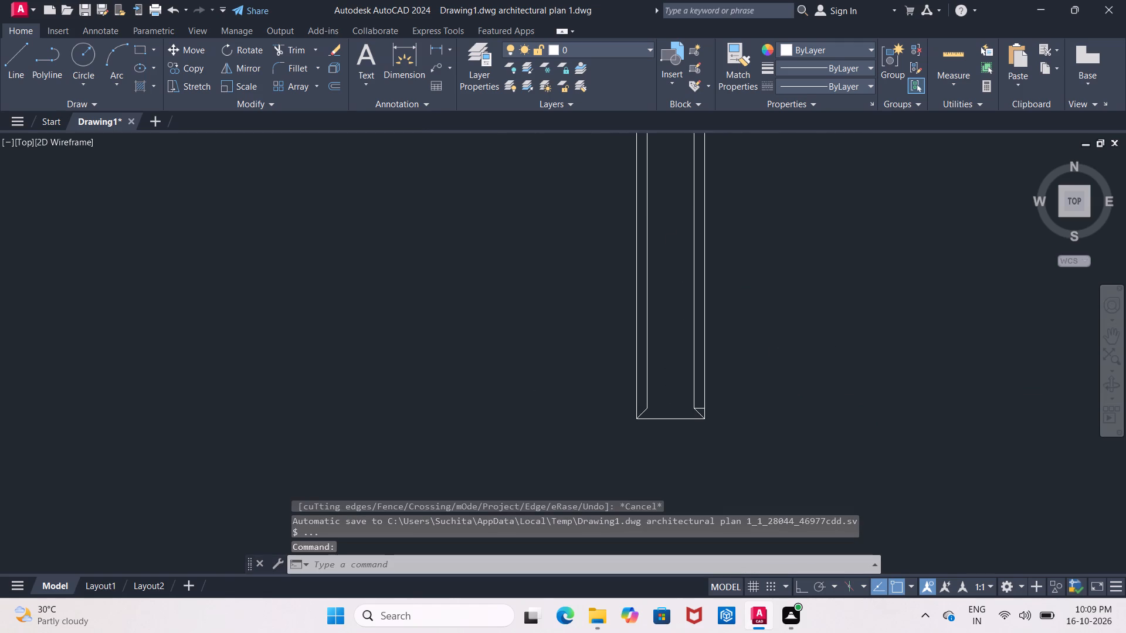
{"action": "left_click", "coordinate": [657, 356]}
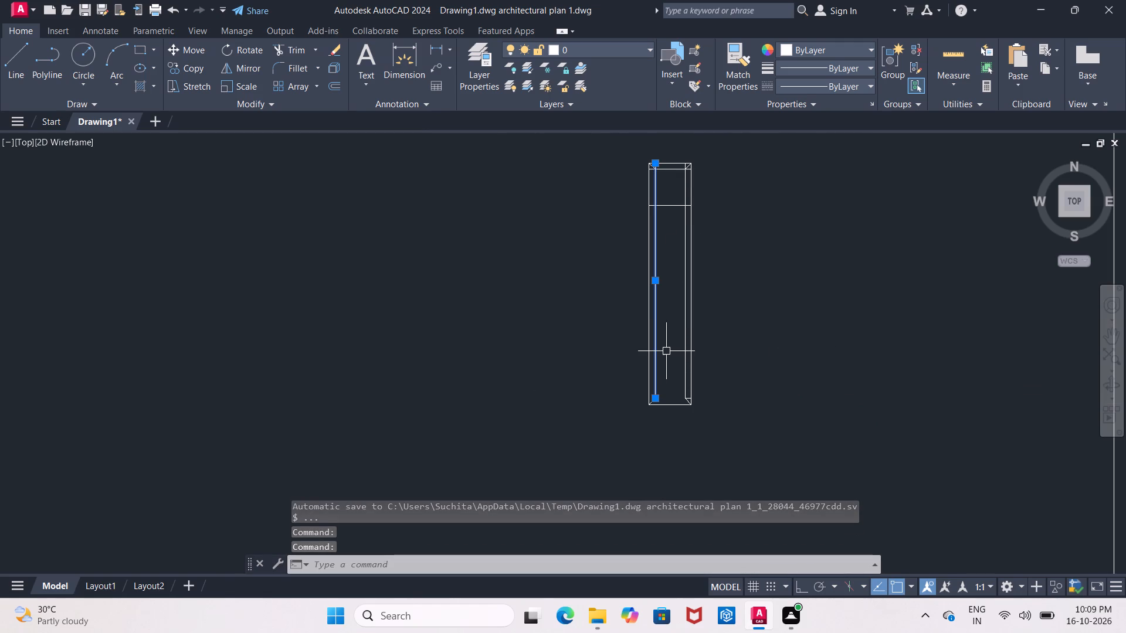
{"action": "key", "text": "Delete"}
{"action": "scroll", "coordinate": [673, 358], "scroll_direction": "up", "scroll_amount": 1}
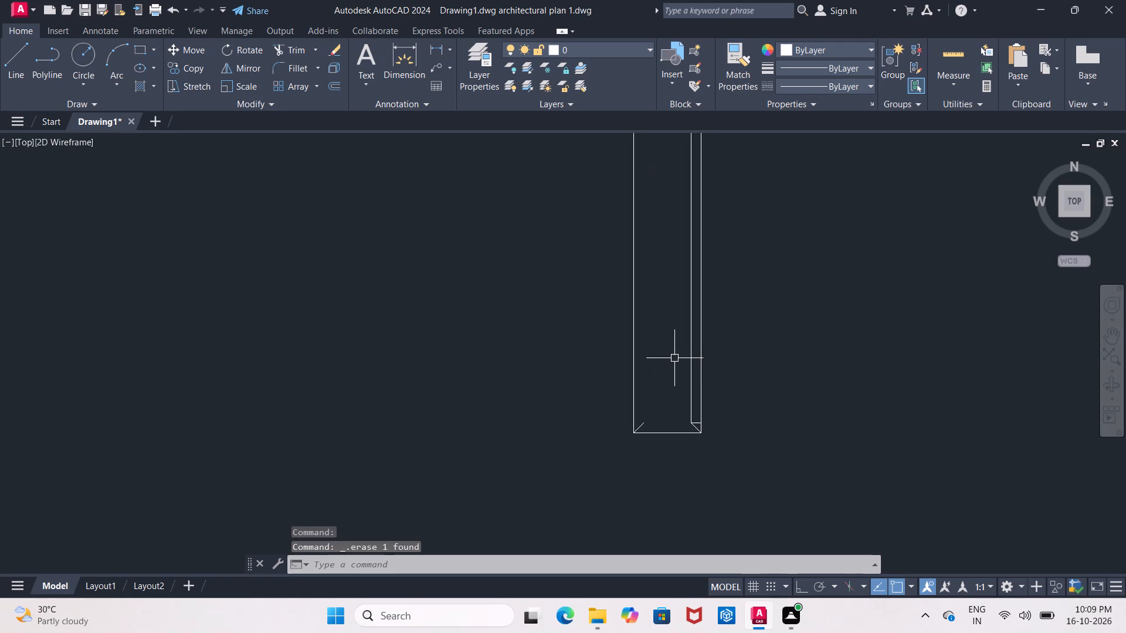
{"action": "left_click", "coordinate": [692, 362]}
{"action": "key", "text": "Delete"}
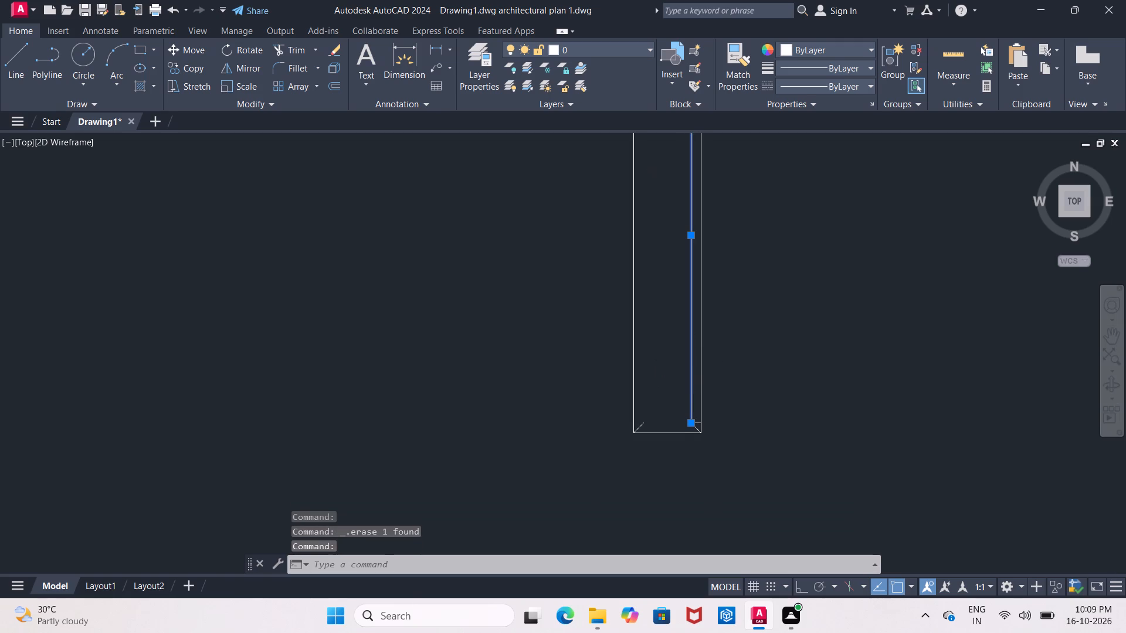
Erase the leftover short horizontal line above the diagonal at the narrow rectangle's lower east corner.
{"action": "scroll", "coordinate": [697, 397], "scroll_direction": "down", "scroll_amount": 1}
{"action": "scroll", "coordinate": [702, 452], "scroll_direction": "up", "scroll_amount": 4}
{"action": "middle_click_drag", "start_coordinate": [663, 287], "coordinate": [676, 421]}
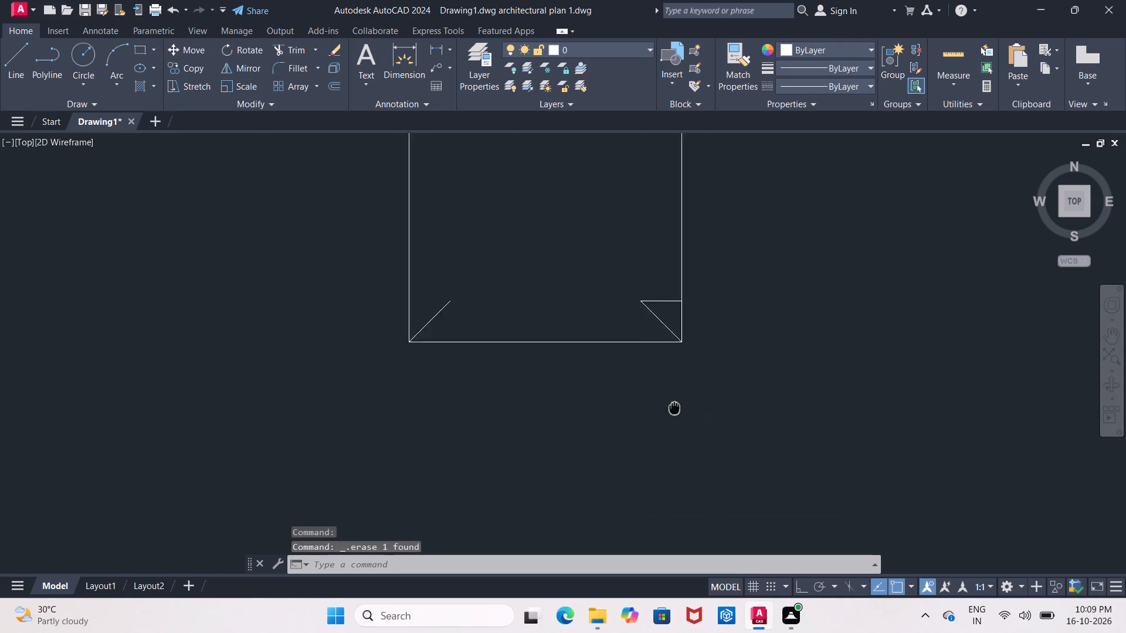
{"action": "middle_click_drag", "start_coordinate": [676, 421], "coordinate": [676, 423]}
{"action": "scroll", "coordinate": [664, 368], "scroll_direction": "up", "scroll_amount": 2}
{"action": "left_click", "coordinate": [662, 301]}
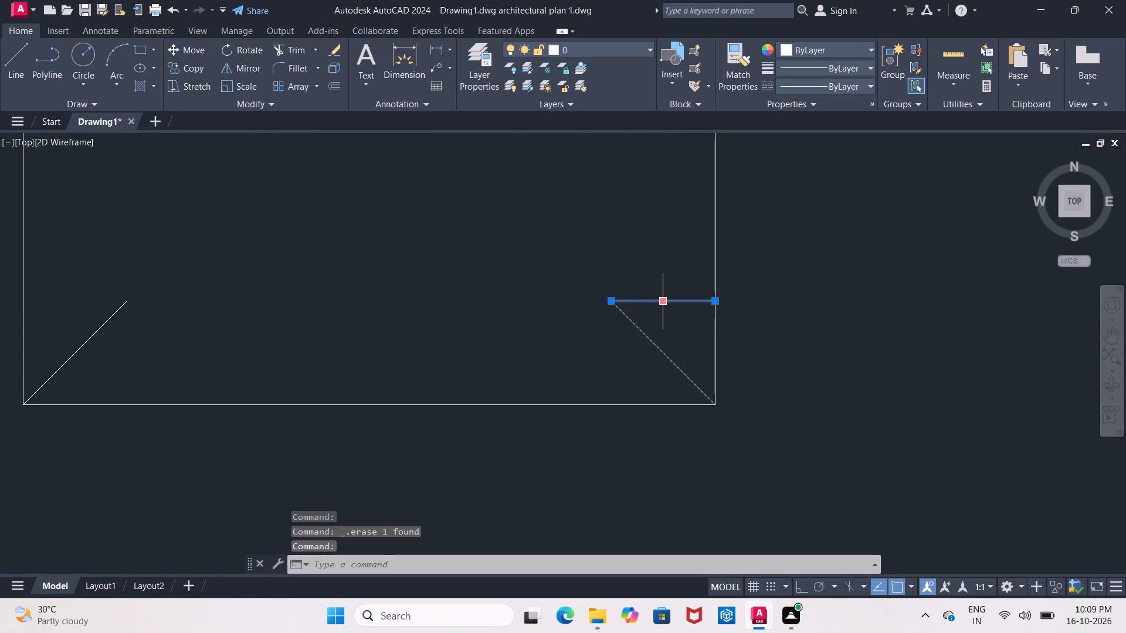
{"action": "key", "text": "Delete"}
Erase the inner frame's upper horizontal line just below the narrow rectangle's top edge.
{"action": "scroll", "coordinate": [668, 302], "scroll_direction": "down", "scroll_amount": 8}
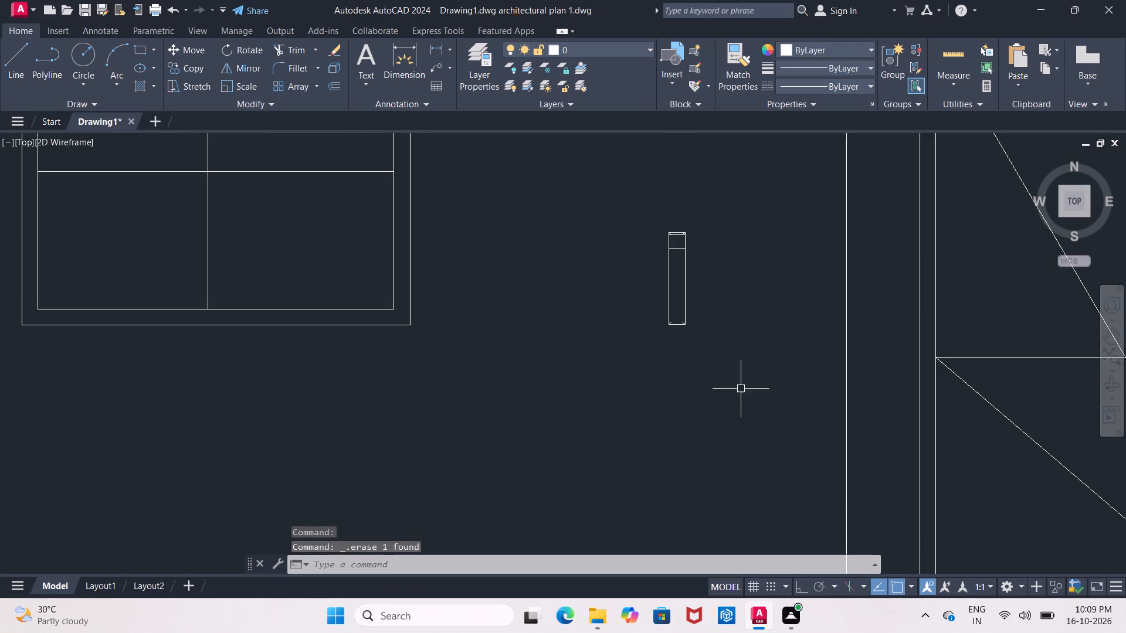
{"action": "middle_click_drag", "start_coordinate": [742, 392], "coordinate": [717, 438]}
{"action": "scroll", "coordinate": [659, 345], "scroll_direction": "up", "scroll_amount": 1}
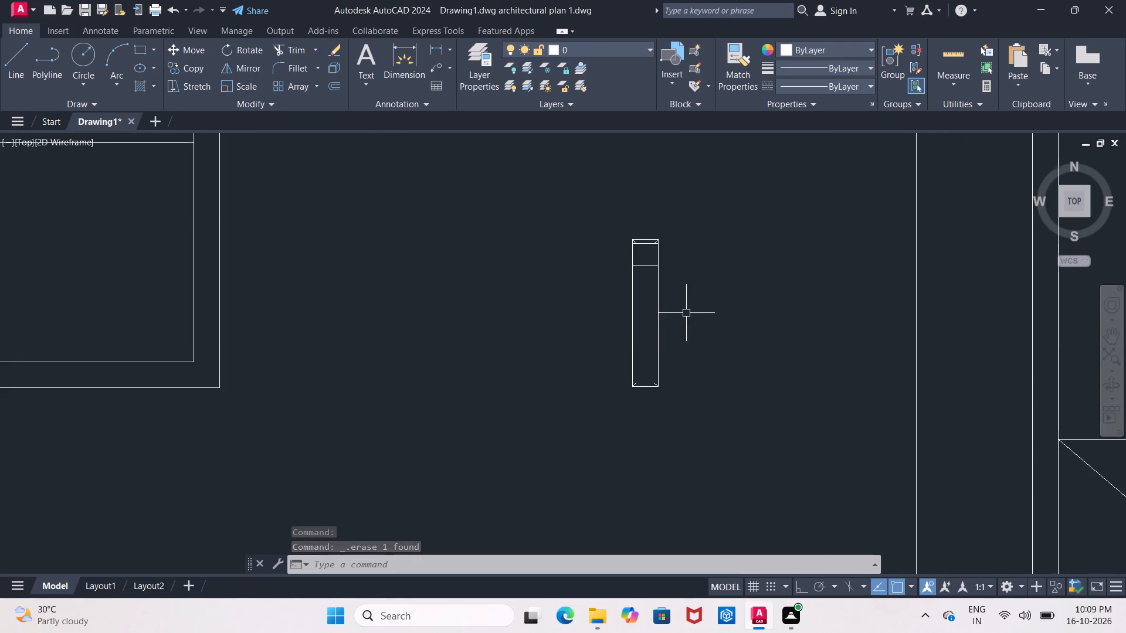
{"action": "scroll", "coordinate": [686, 313], "scroll_direction": "up", "scroll_amount": 1}
{"action": "middle_click_drag", "start_coordinate": [686, 313], "coordinate": [687, 341]}
{"action": "scroll", "coordinate": [617, 342], "scroll_direction": "up", "scroll_amount": 1}
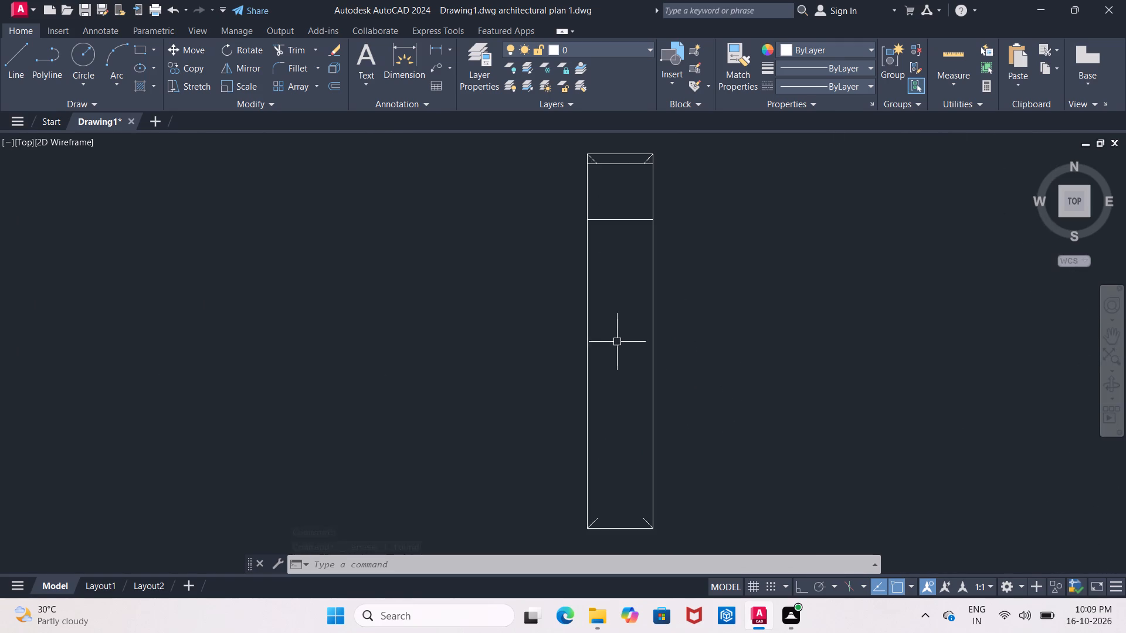
{"action": "middle_click_drag", "start_coordinate": [618, 340], "coordinate": [626, 374]}
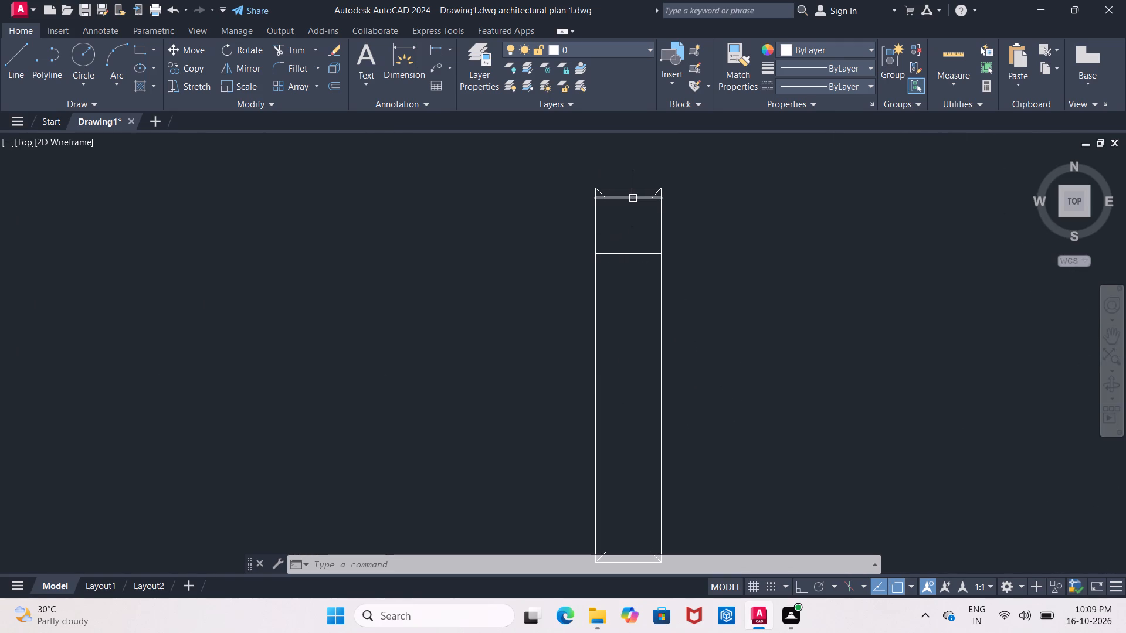
{"action": "scroll", "coordinate": [632, 198], "scroll_direction": "up", "scroll_amount": 4}
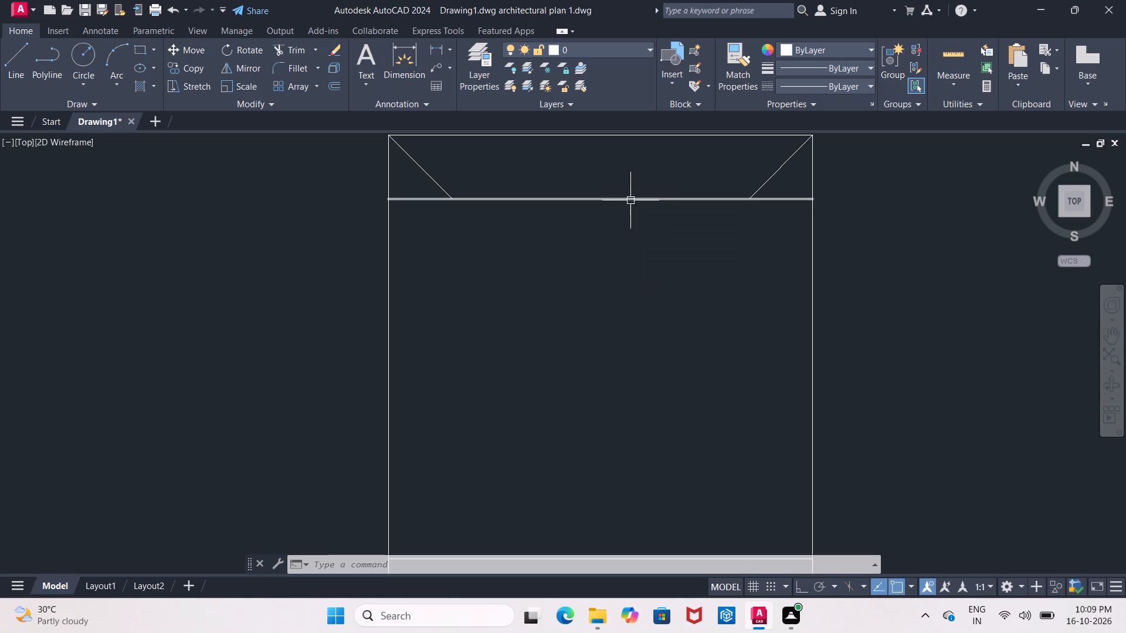
{"action": "scroll", "coordinate": [632, 217], "scroll_direction": "down", "scroll_amount": 2}
{"action": "left_click", "coordinate": [632, 213]}
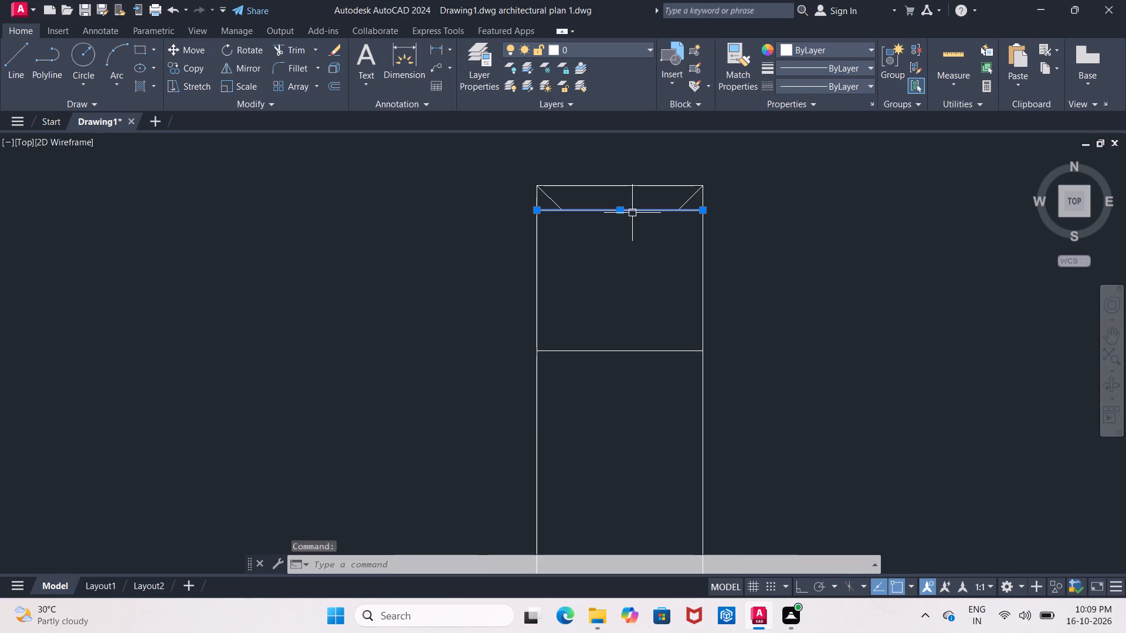
{"action": "key", "text": "Delete"}
Draw two vertical lines joining the inner ends of the lower and upper corner diagonals on the west and east sides.
{"action": "scroll", "coordinate": [632, 213], "scroll_direction": "down", "scroll_amount": 4}
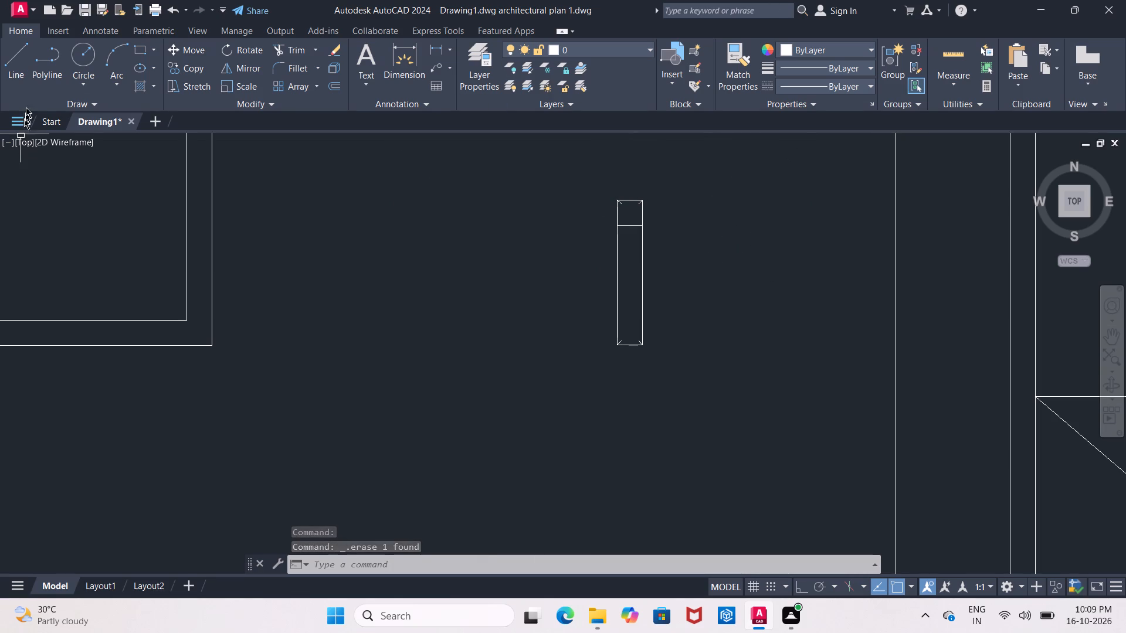
{"action": "left_click", "coordinate": [11, 77]}
{"action": "scroll", "coordinate": [620, 222], "scroll_direction": "up", "scroll_amount": 1}
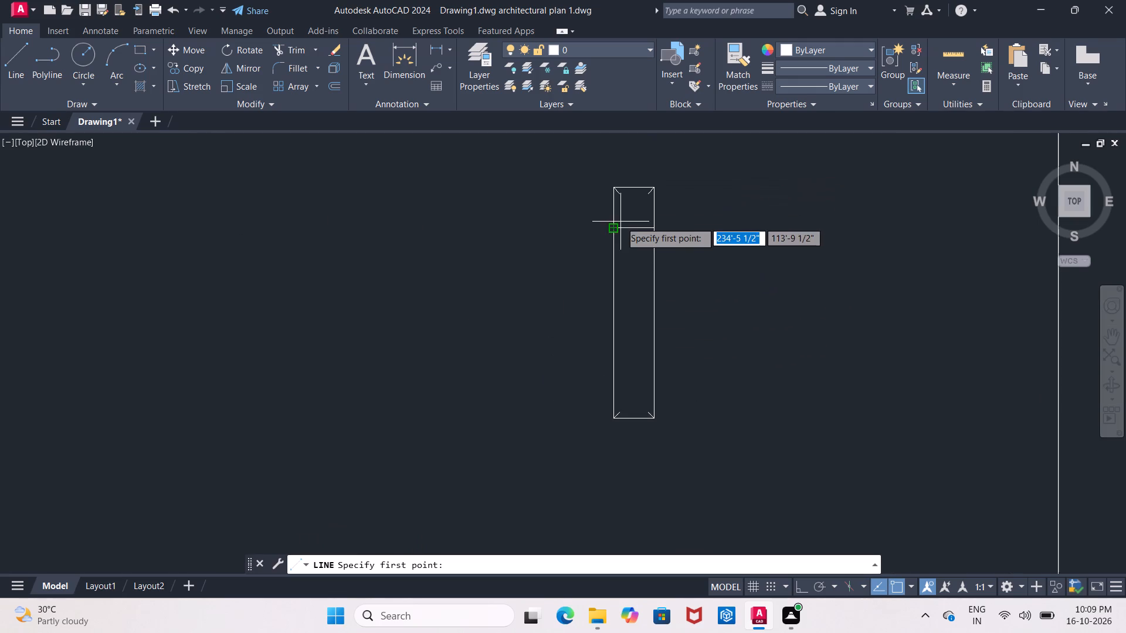
{"action": "scroll", "coordinate": [645, 210], "scroll_direction": "up", "scroll_amount": 1}
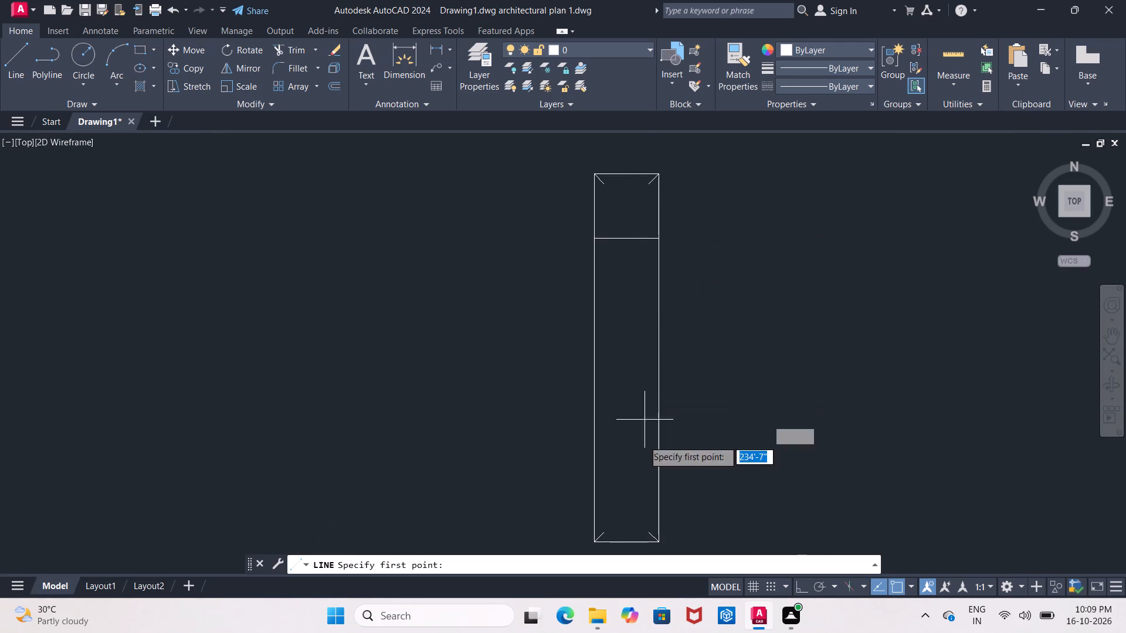
{"action": "left_click", "coordinate": [602, 531]}
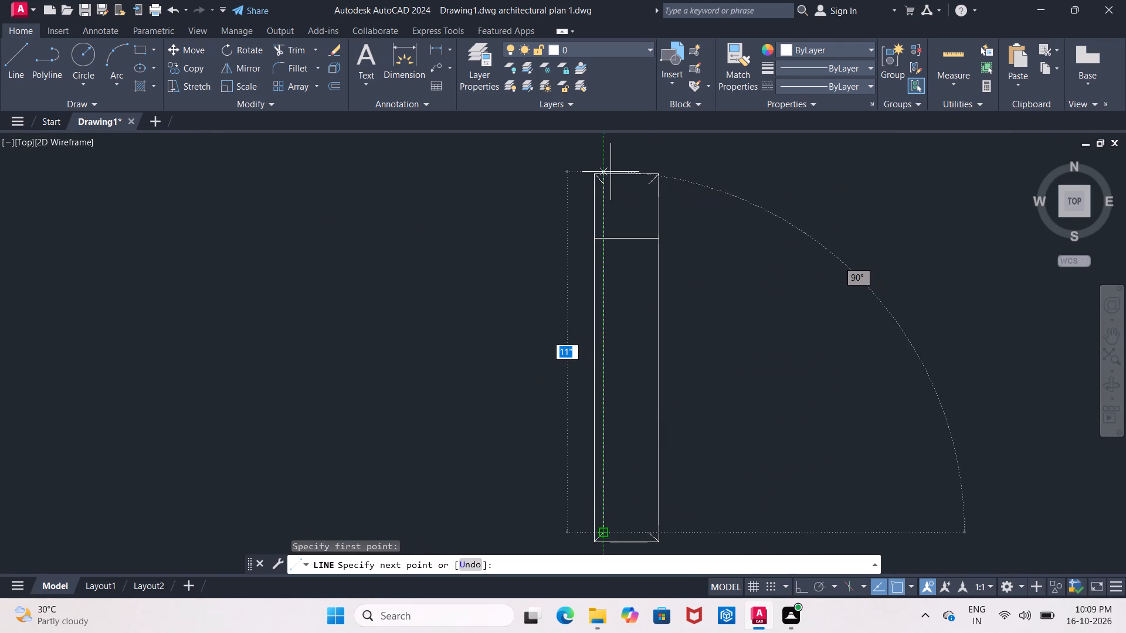
{"action": "left_click", "coordinate": [606, 185]}
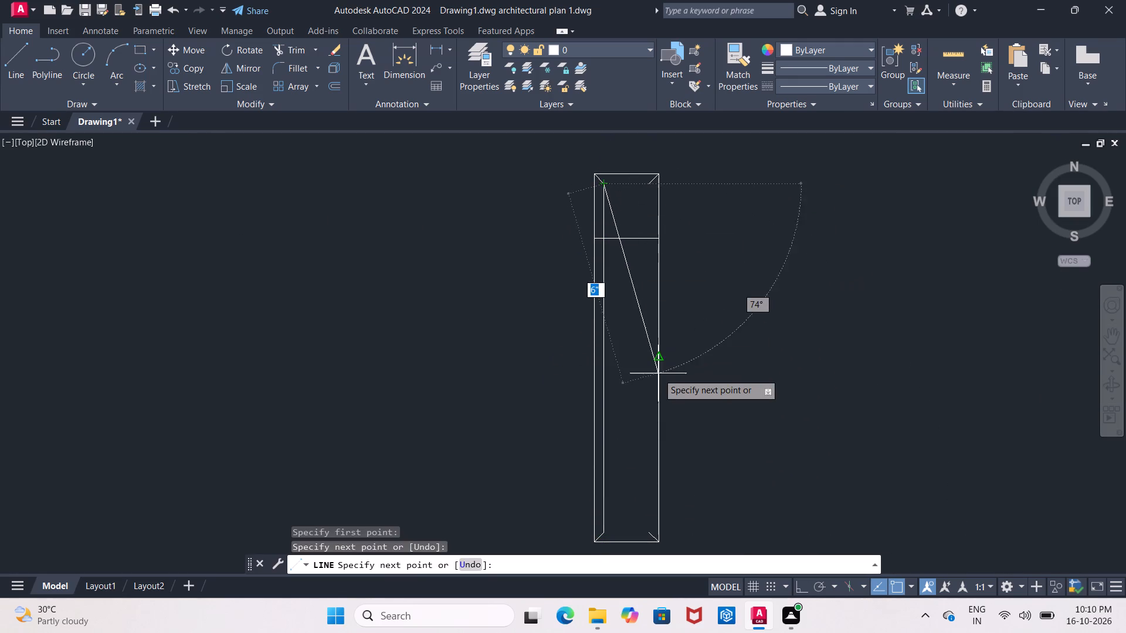
{"action": "key", "text": "Escape"}
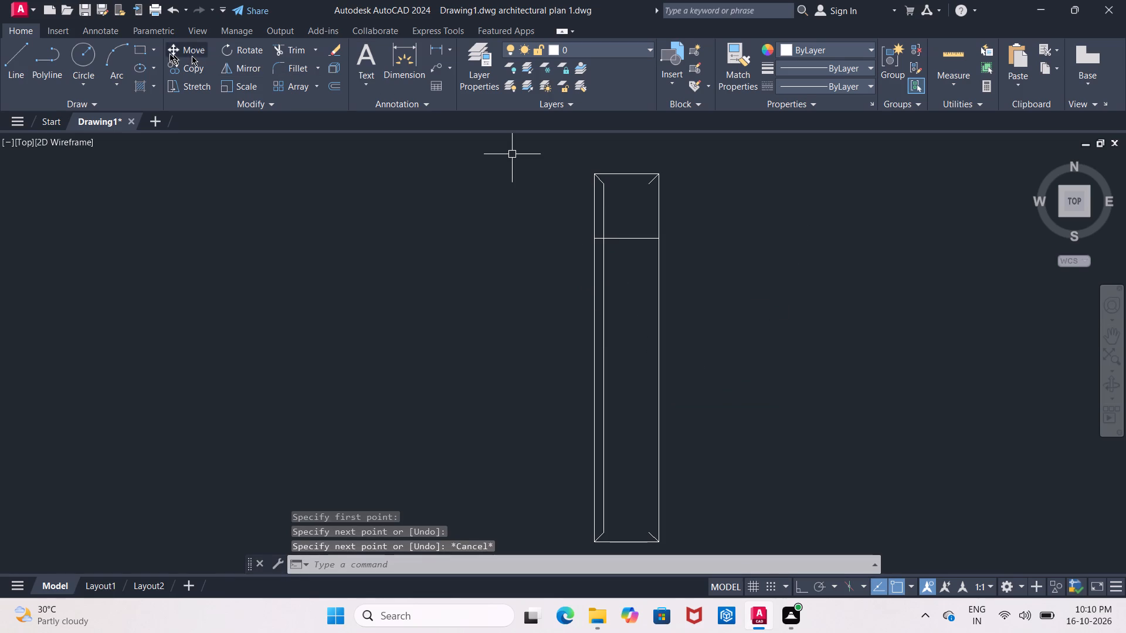
{"action": "left_click", "coordinate": [3, 77]}
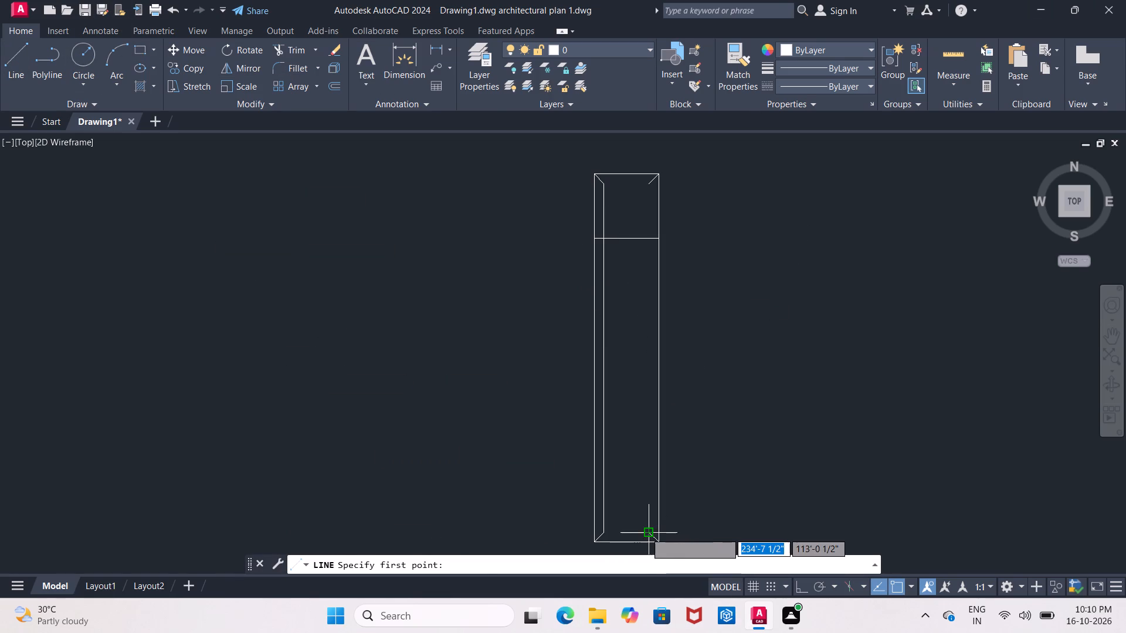
{"action": "left_click", "coordinate": [645, 532]}
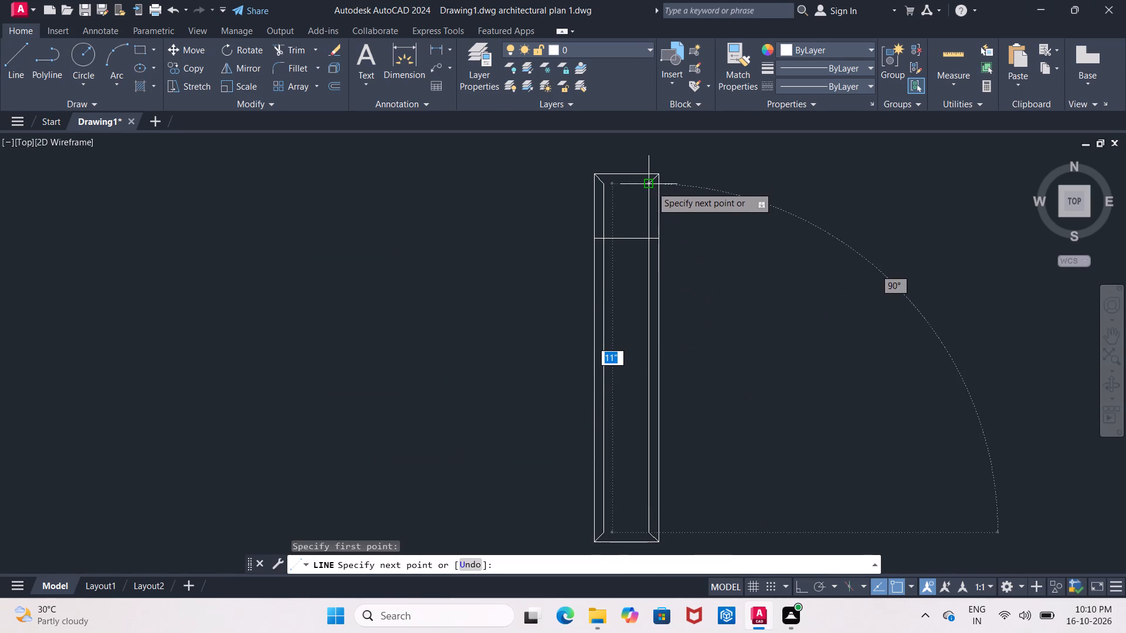
{"action": "left_click", "coordinate": [652, 187]}
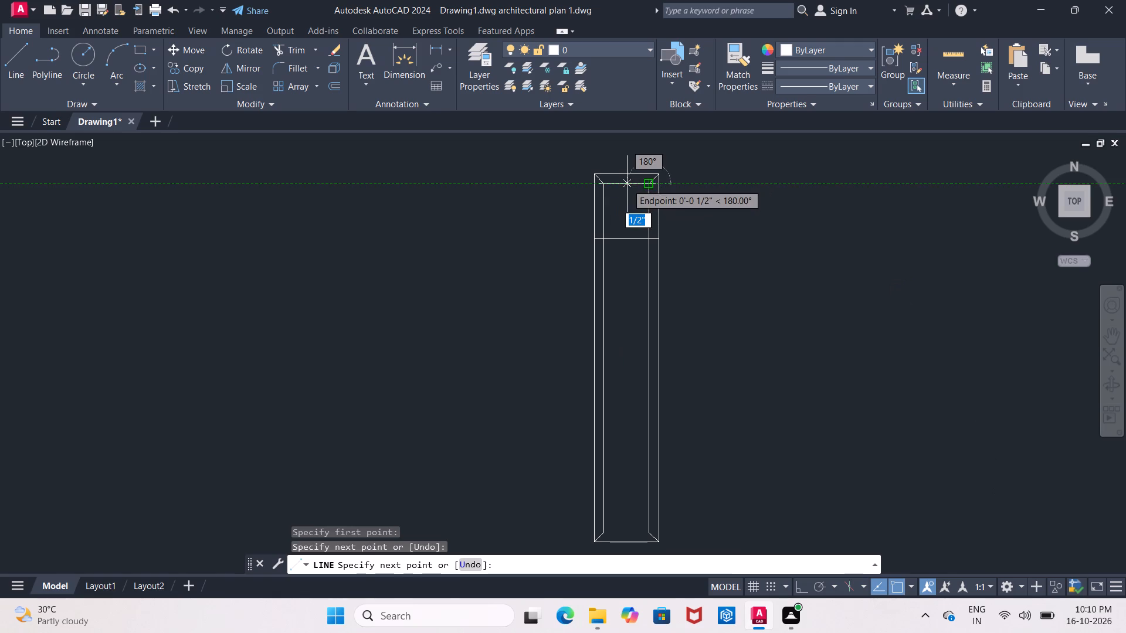
{"action": "key", "text": "Escape"}
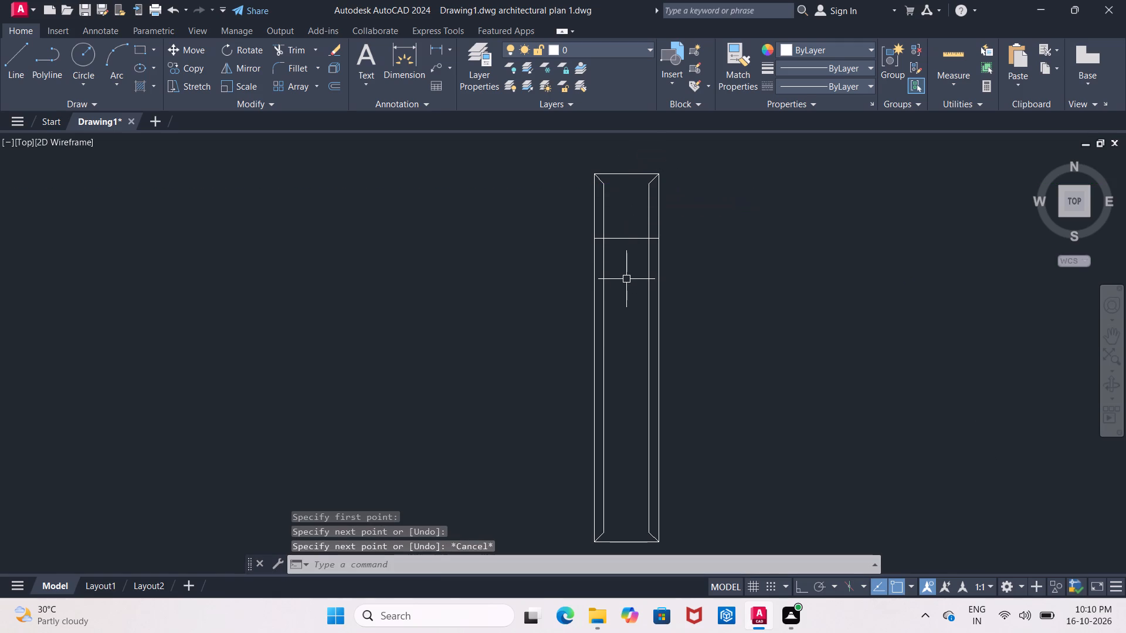
Trim both ends of the horizontal divider where they extend past the inner vertical lines of the narrow rectangle.
{"action": "type", "text": "TR"}
{"action": "key", "text": "Return"}
{"action": "key", "text": "Return"}
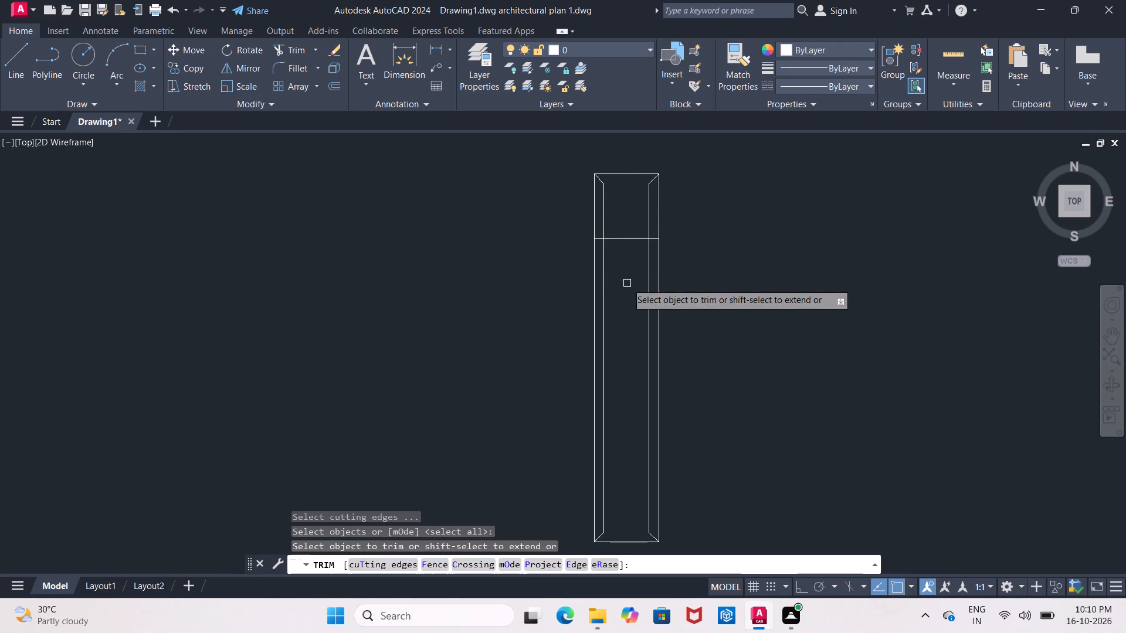
{"action": "scroll", "coordinate": [593, 215], "scroll_direction": "up", "scroll_amount": 2}
{"action": "left_click", "coordinate": [608, 277]}
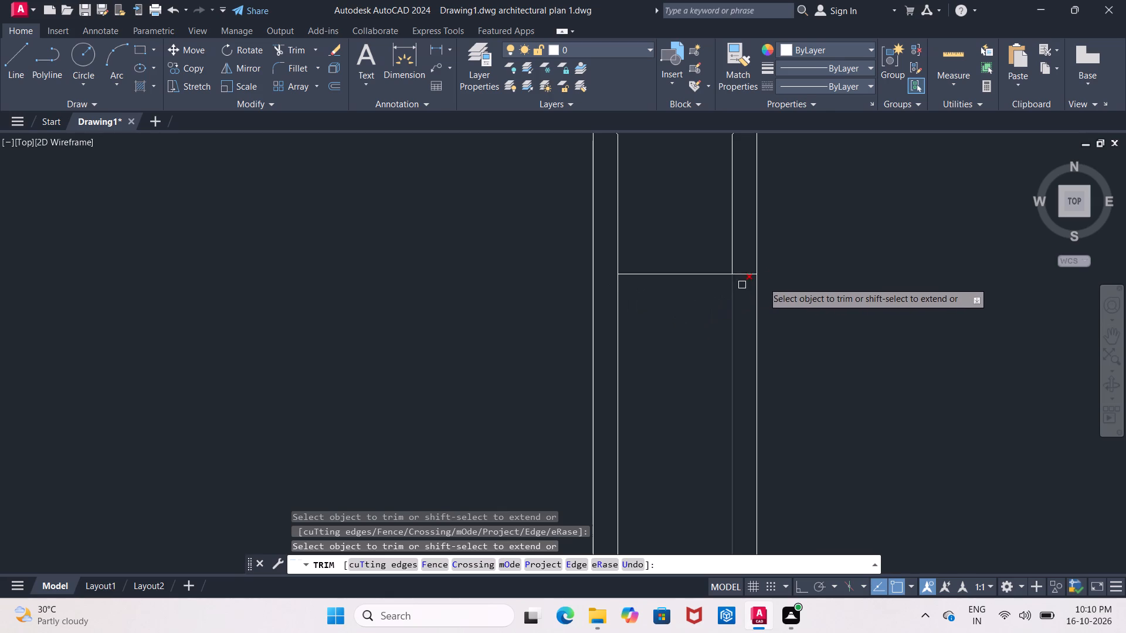
{"action": "left_click", "coordinate": [748, 275]}
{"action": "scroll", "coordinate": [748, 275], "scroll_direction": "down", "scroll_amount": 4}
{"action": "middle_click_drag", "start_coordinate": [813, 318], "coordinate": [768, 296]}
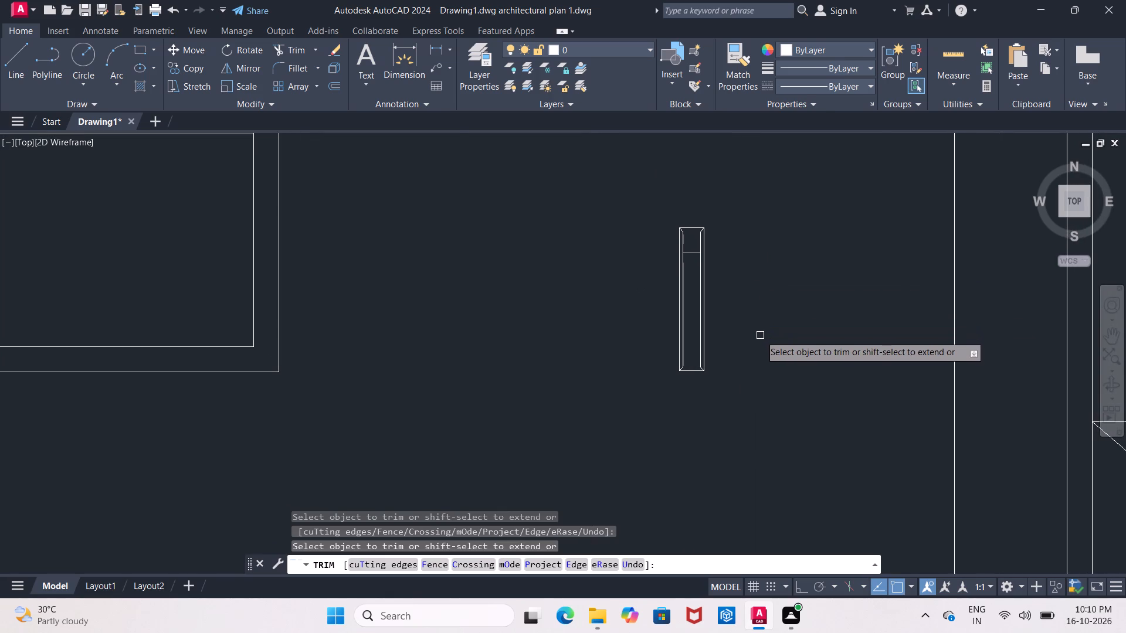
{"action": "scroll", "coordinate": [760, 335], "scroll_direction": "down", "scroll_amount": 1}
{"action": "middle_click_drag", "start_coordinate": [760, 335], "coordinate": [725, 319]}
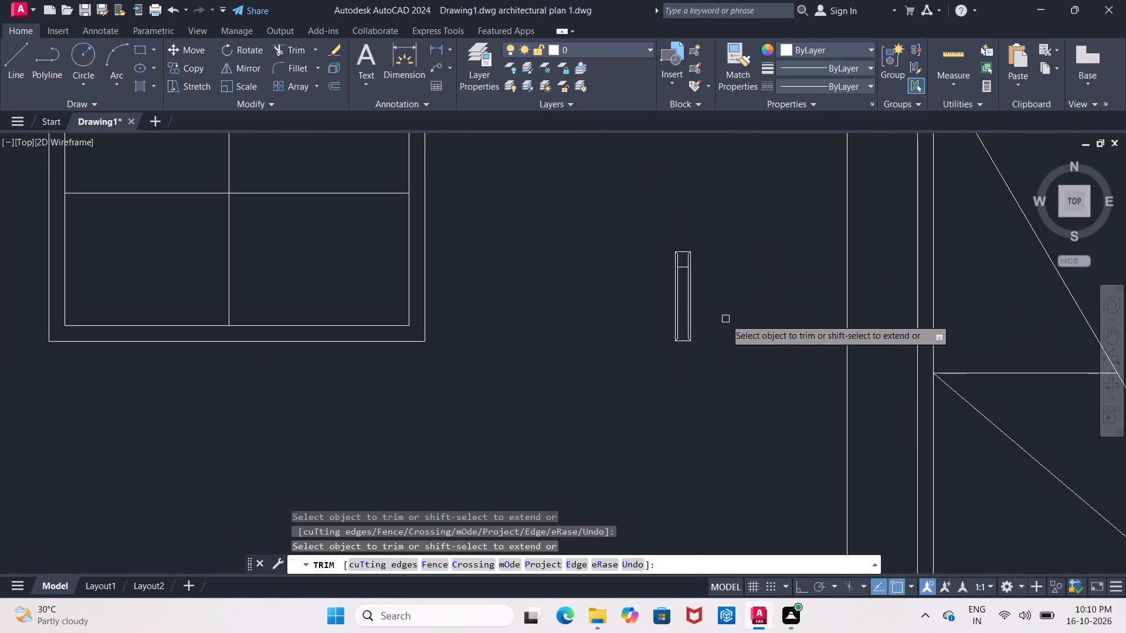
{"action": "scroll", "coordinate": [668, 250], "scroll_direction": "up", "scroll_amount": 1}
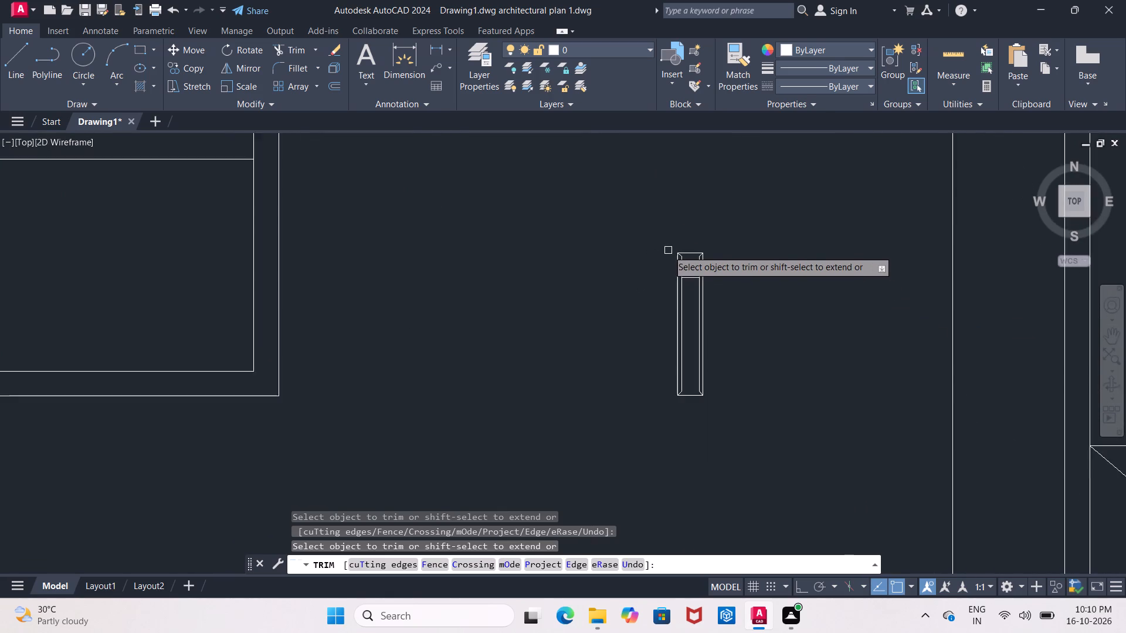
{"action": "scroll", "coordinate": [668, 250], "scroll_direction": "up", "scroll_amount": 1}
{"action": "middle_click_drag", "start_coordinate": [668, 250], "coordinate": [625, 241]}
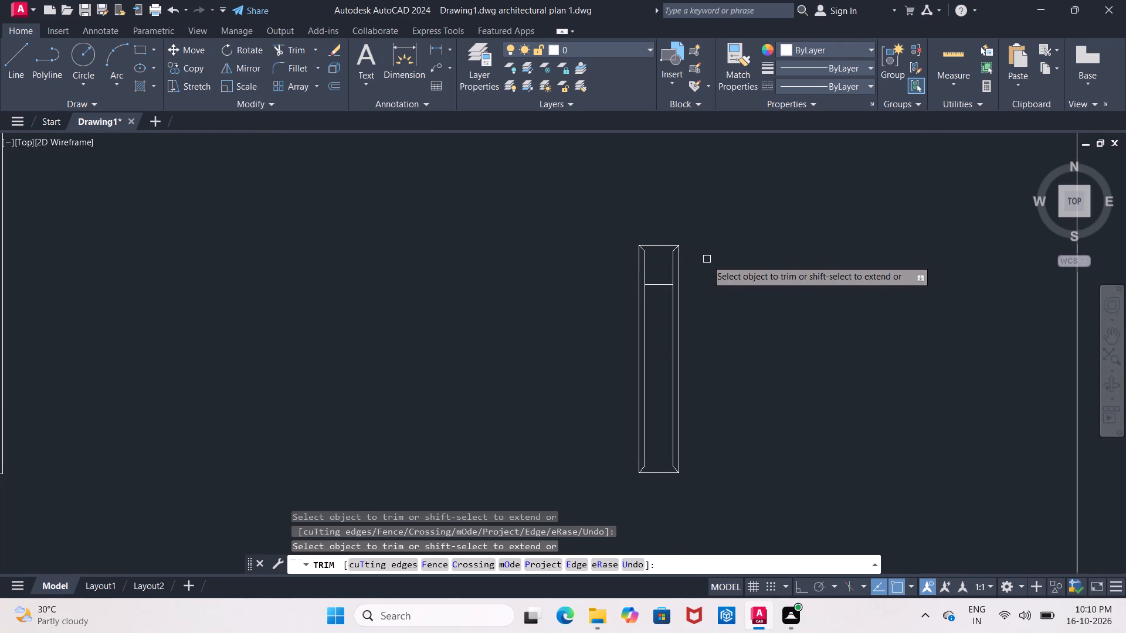
Draw a horizontal line joining the inner ends of the two upper corner diagonals in the narrow rectangle.
{"action": "key", "text": "Escape"}
{"action": "scroll", "coordinate": [695, 254], "scroll_direction": "up", "scroll_amount": 3}
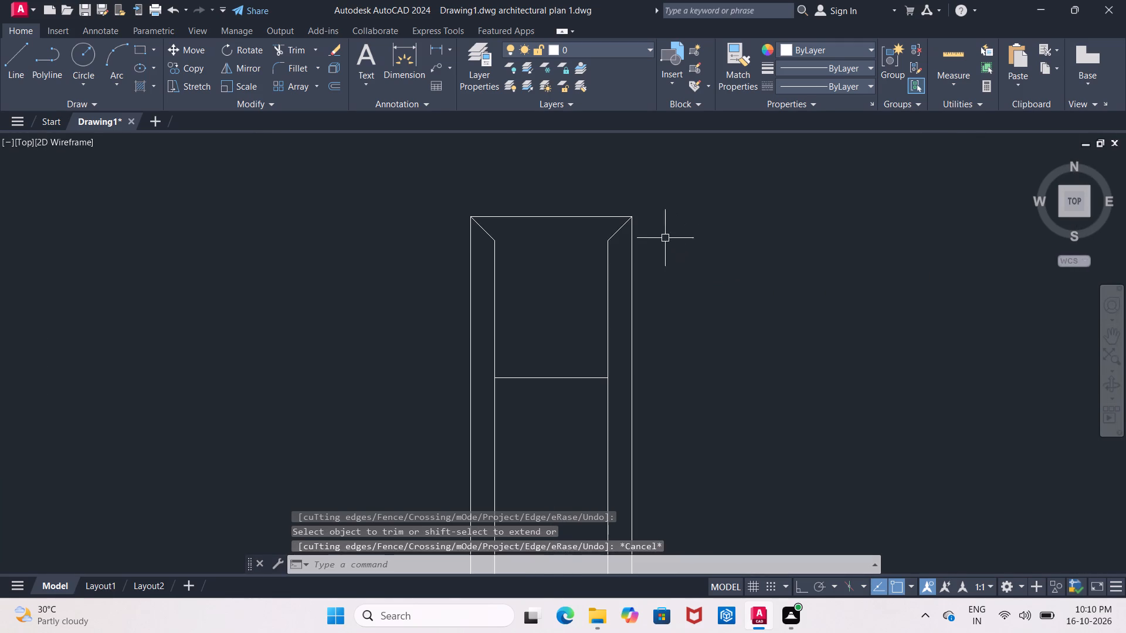
{"action": "left_click", "coordinate": [12, 64]}
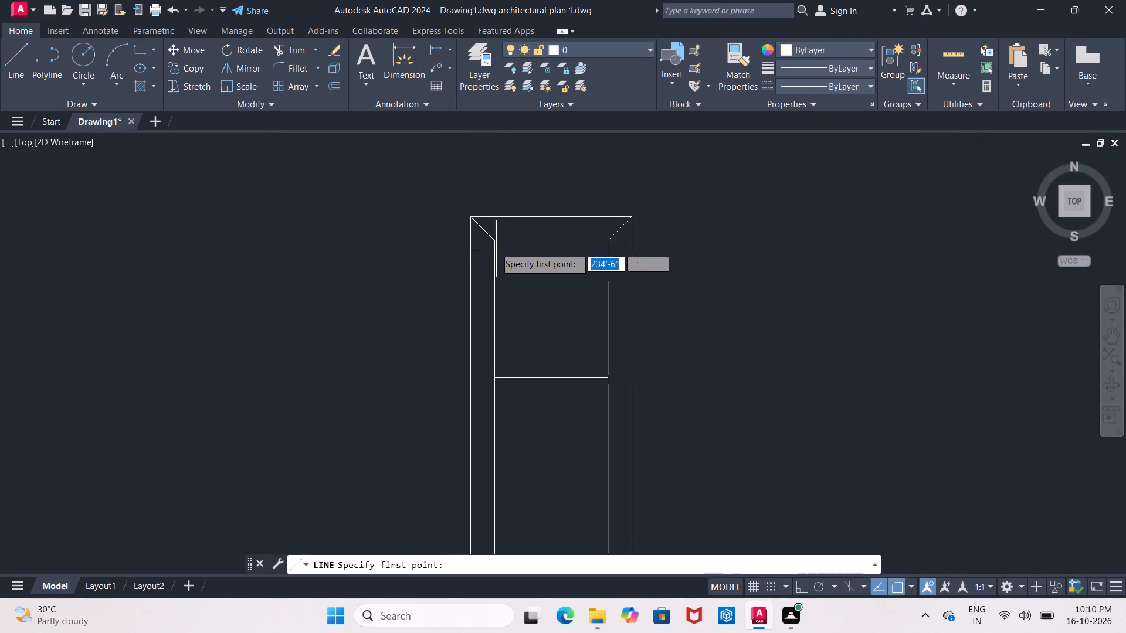
{"action": "left_click", "coordinate": [495, 247]}
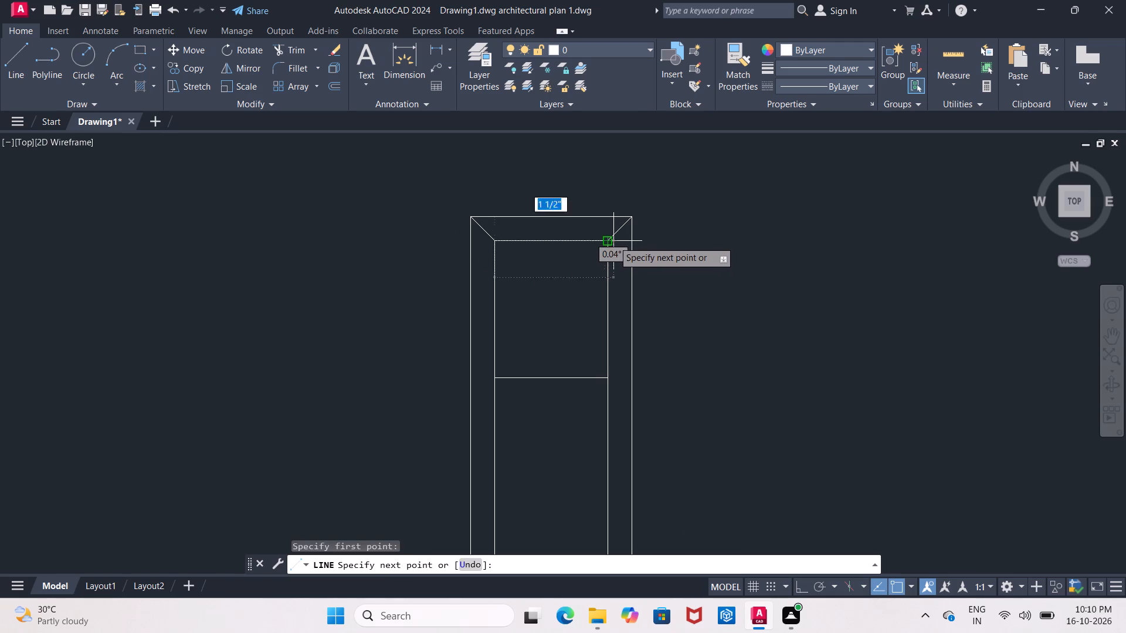
{"action": "left_click", "coordinate": [611, 243]}
{"action": "key", "text": "Escape"}
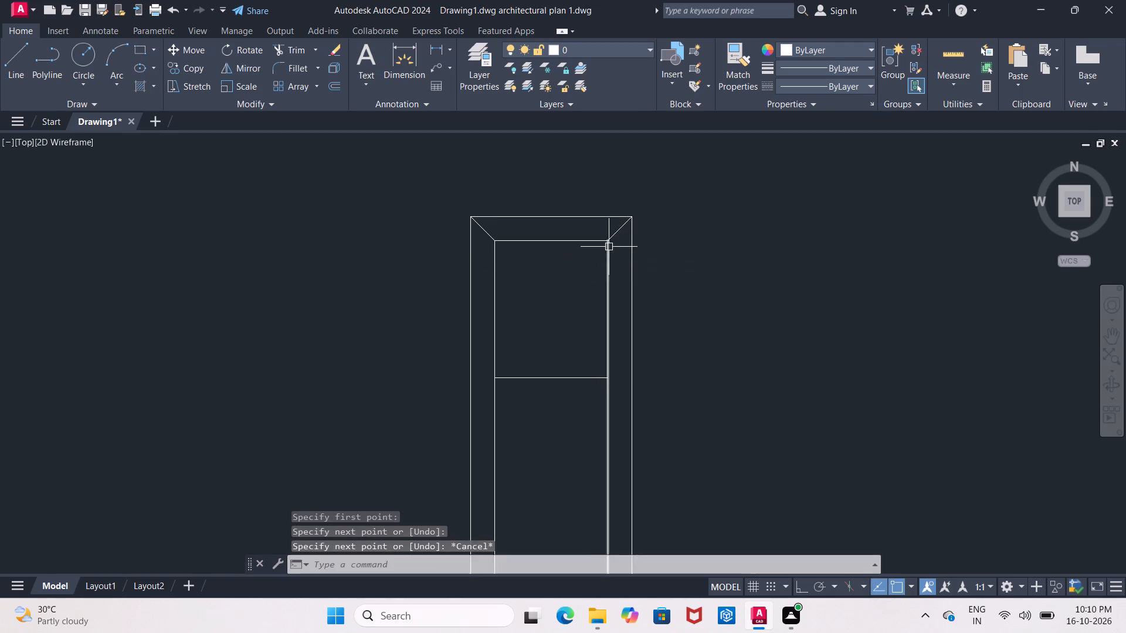
With Ortho on, draw a horizontal line extending east from the inner frame's upper east corner, beyond the narrow rectangle.
{"action": "scroll", "coordinate": [609, 247], "scroll_direction": "down", "scroll_amount": 4}
{"action": "middle_click_drag", "start_coordinate": [681, 308], "coordinate": [609, 322]}
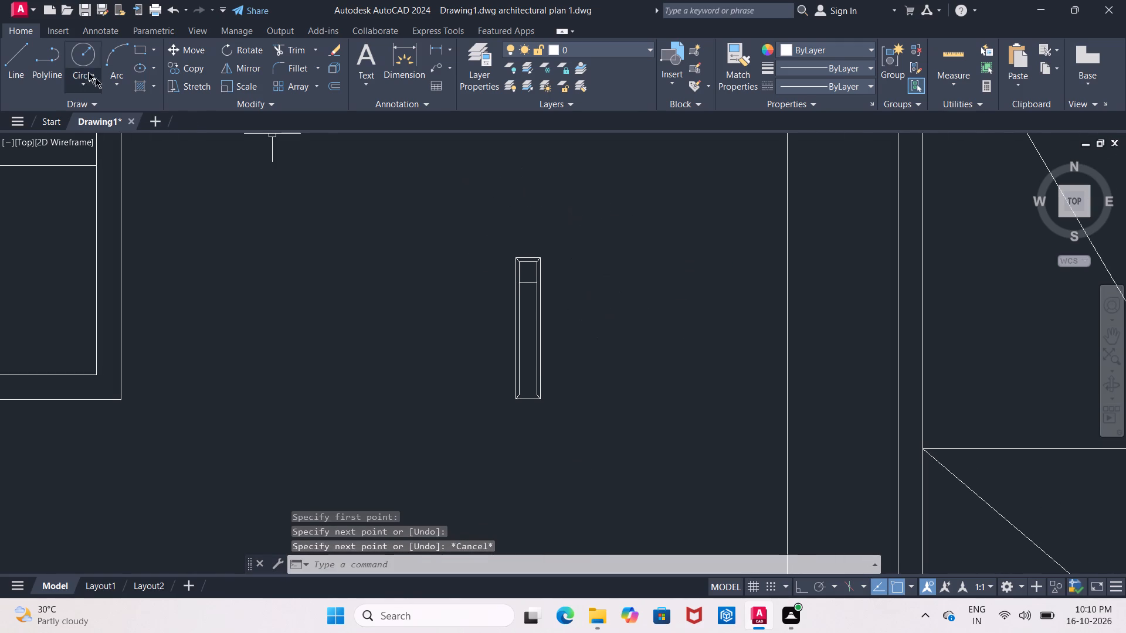
{"action": "left_click", "coordinate": [25, 61]}
{"action": "middle_click_drag", "start_coordinate": [563, 307], "coordinate": [555, 296]}
{"action": "scroll", "coordinate": [544, 273], "scroll_direction": "up", "scroll_amount": 2}
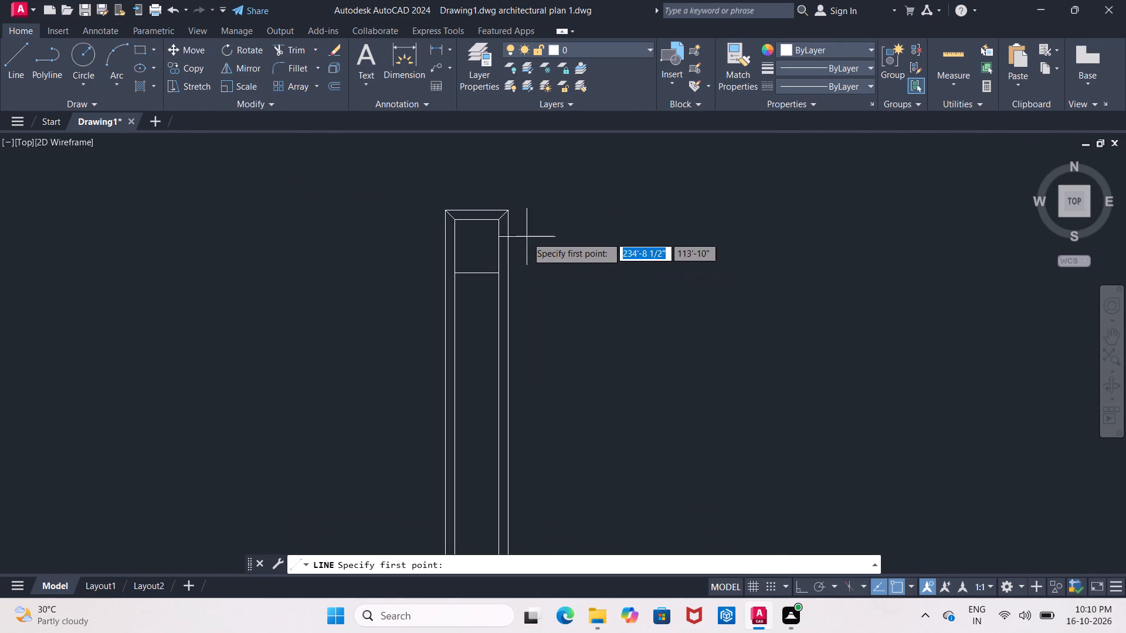
{"action": "left_click", "coordinate": [495, 216]}
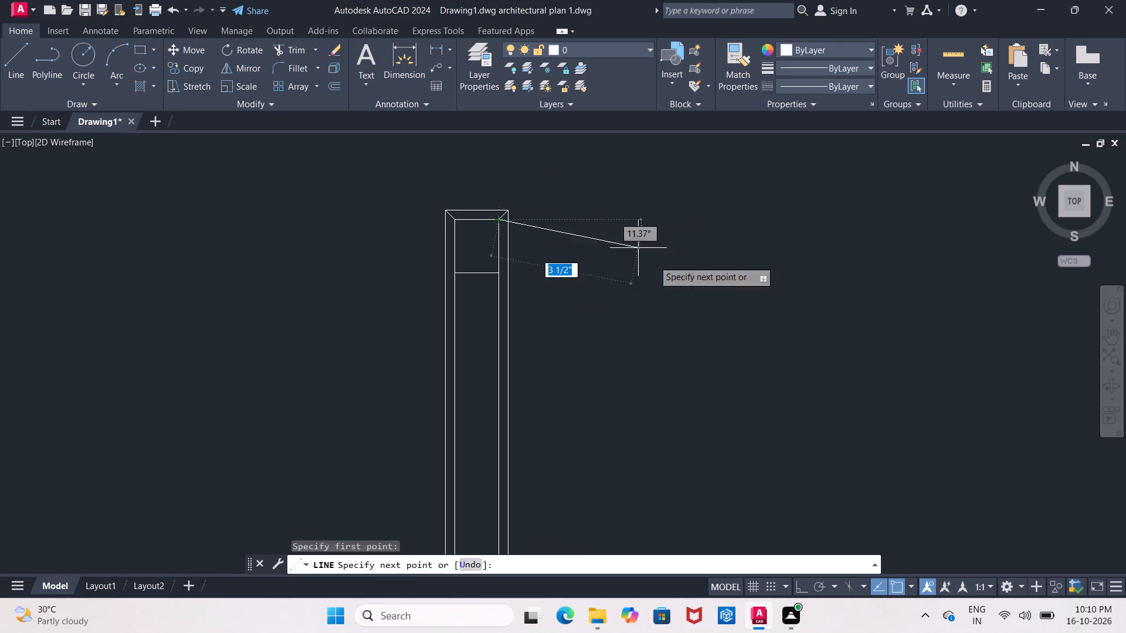
{"action": "left_click", "coordinate": [802, 584]}
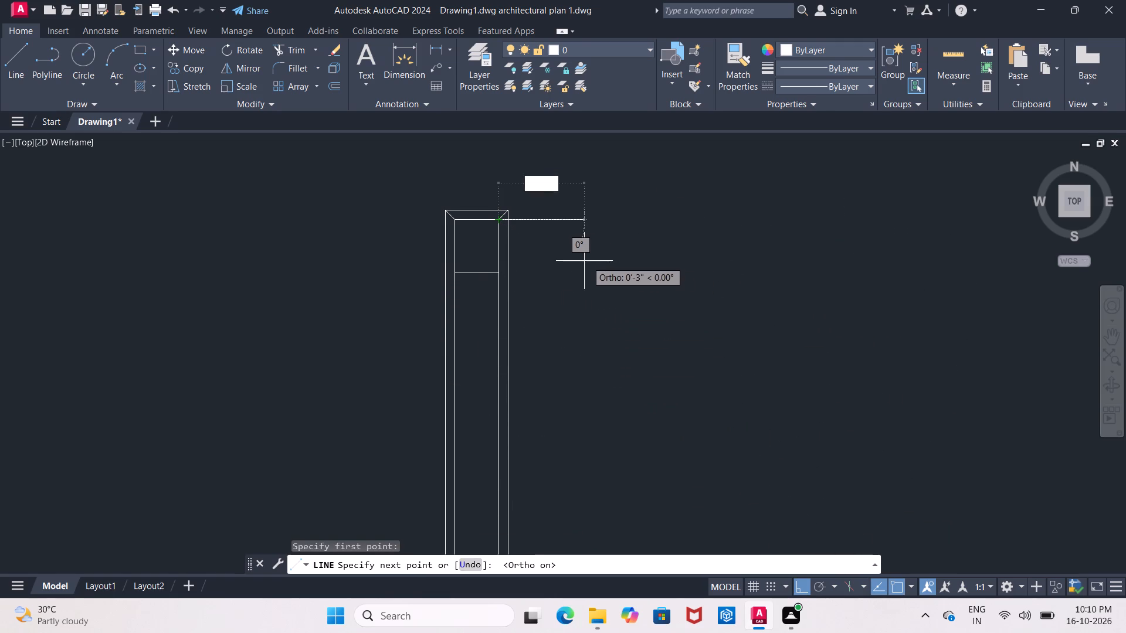
{"action": "scroll", "coordinate": [567, 259], "scroll_direction": "down", "scroll_amount": 3}
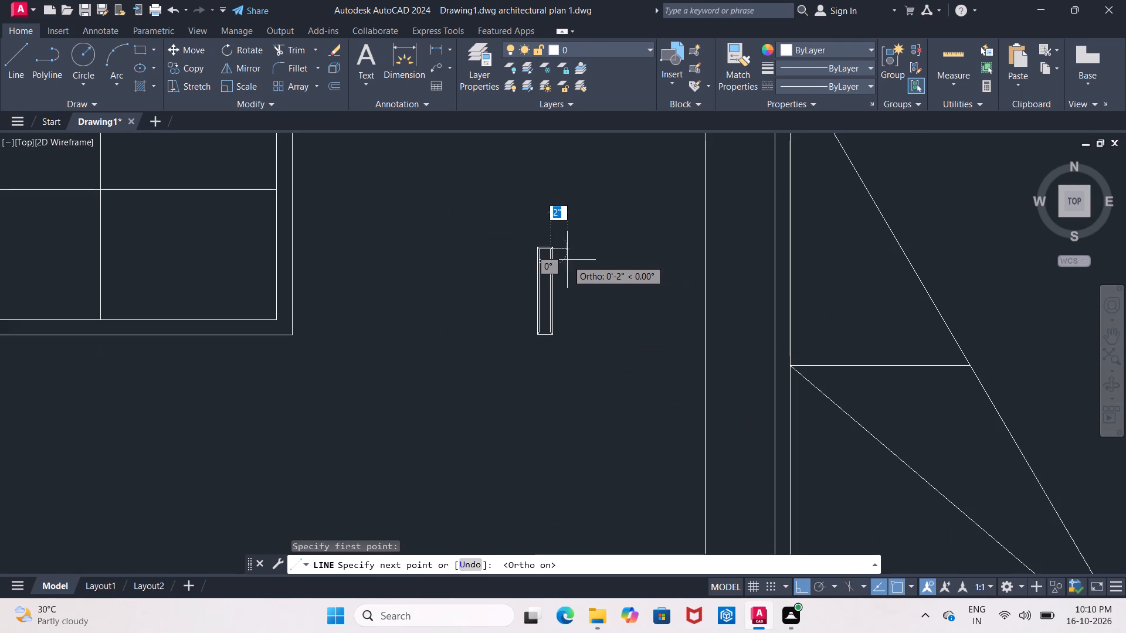
{"action": "scroll", "coordinate": [567, 260], "scroll_direction": "up", "scroll_amount": 1}
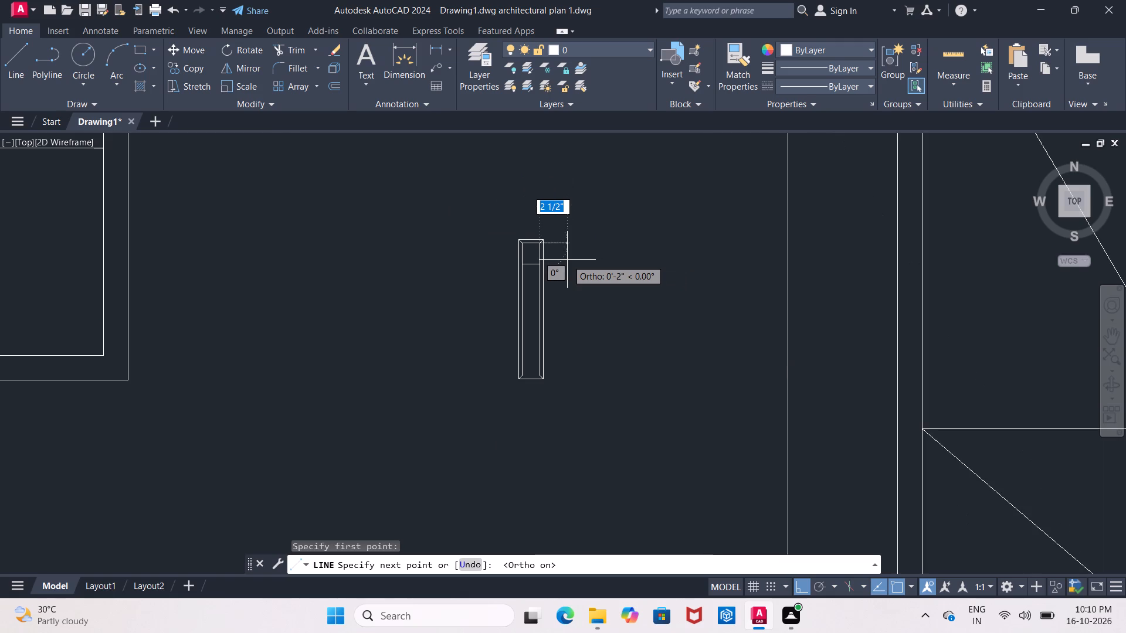
{"action": "scroll", "coordinate": [567, 260], "scroll_direction": "up", "scroll_amount": 2}
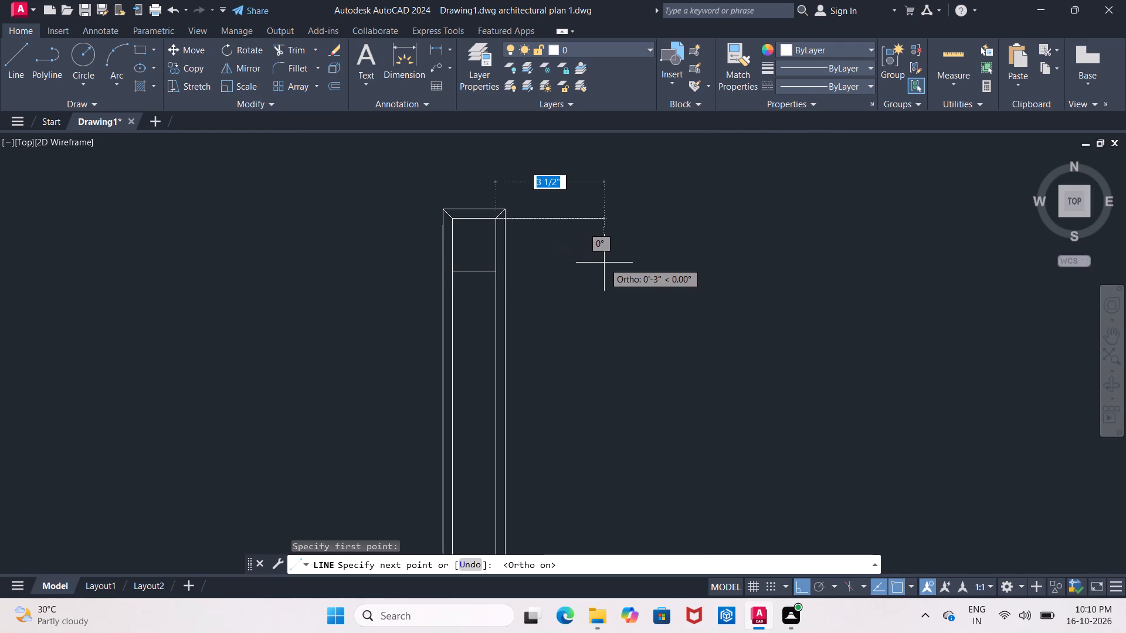
{"action": "left_click", "coordinate": [669, 263]}
{"action": "key", "text": "Escape"}
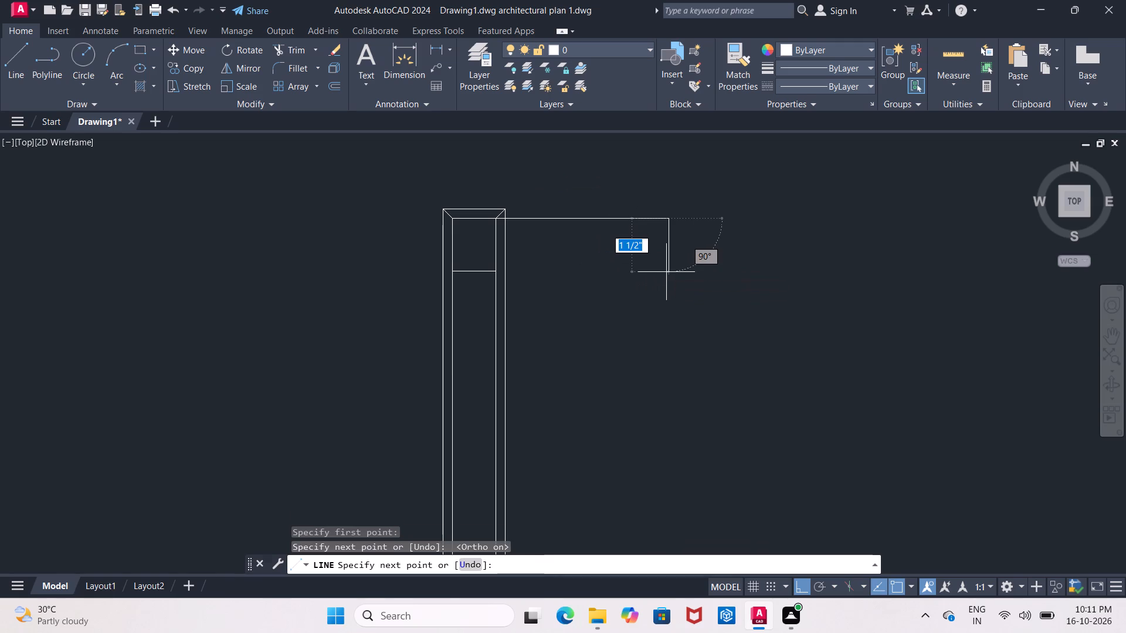
Draw a longer parallel horizontal line extending east from the divider's east end.
{"action": "left_click", "coordinate": [15, 72]}
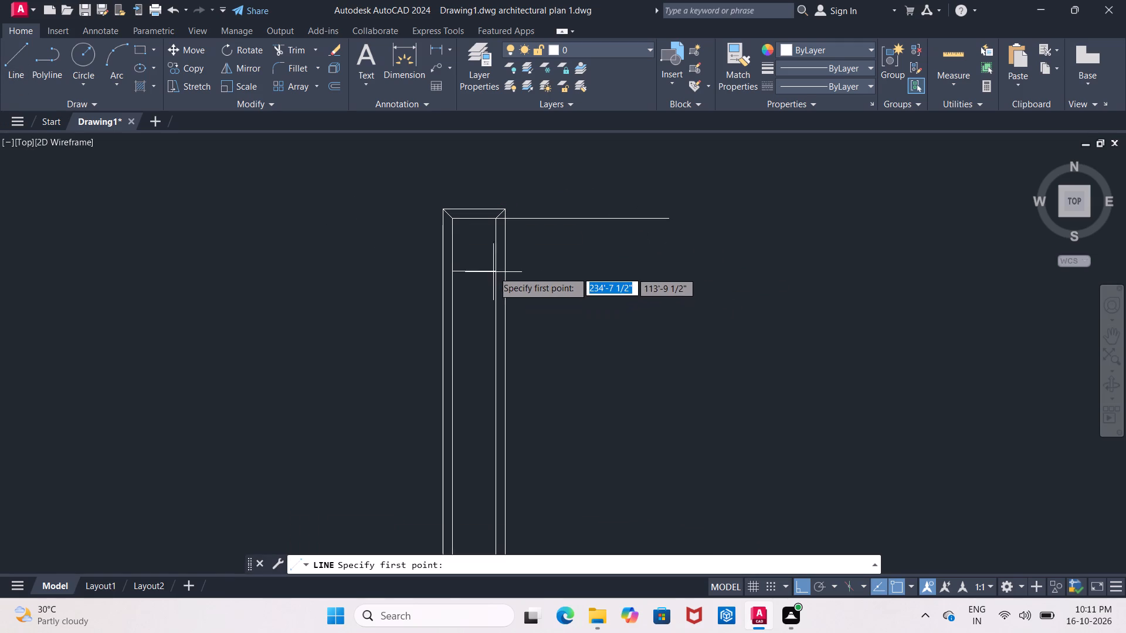
{"action": "left_click", "coordinate": [493, 271]}
{"action": "left_click", "coordinate": [727, 271]}
{"action": "key", "text": "Escape"}
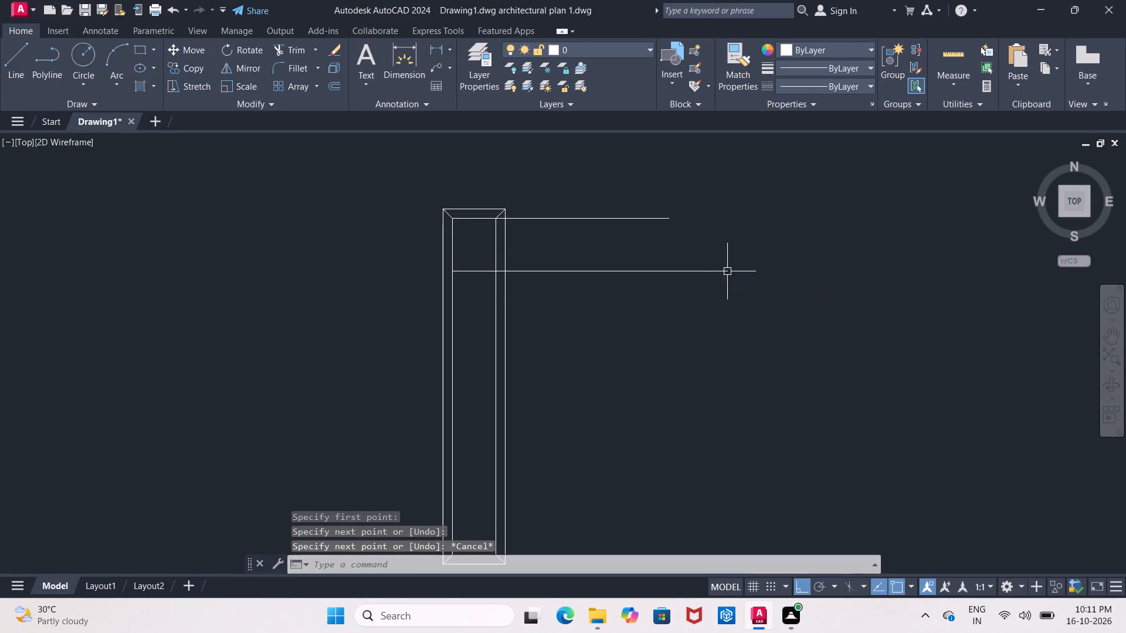
Draw a vertical line down from the upper extension line's east end, crossing the lower extension line.
{"action": "left_click", "coordinate": [26, 56]}
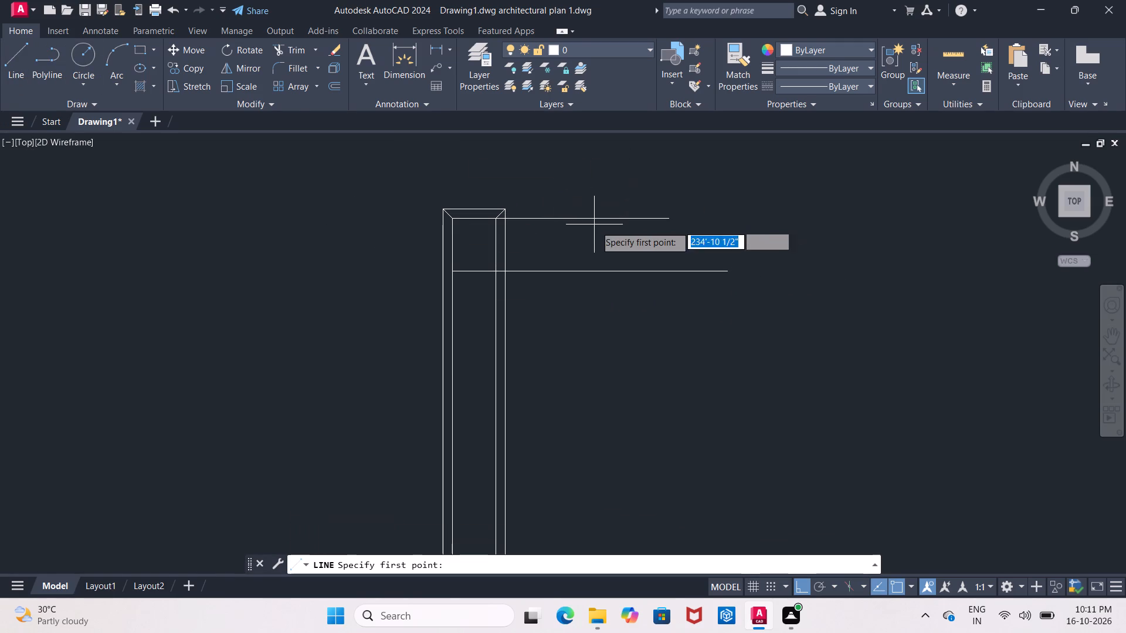
{"action": "left_click", "coordinate": [666, 215]}
{"action": "left_click", "coordinate": [677, 326]}
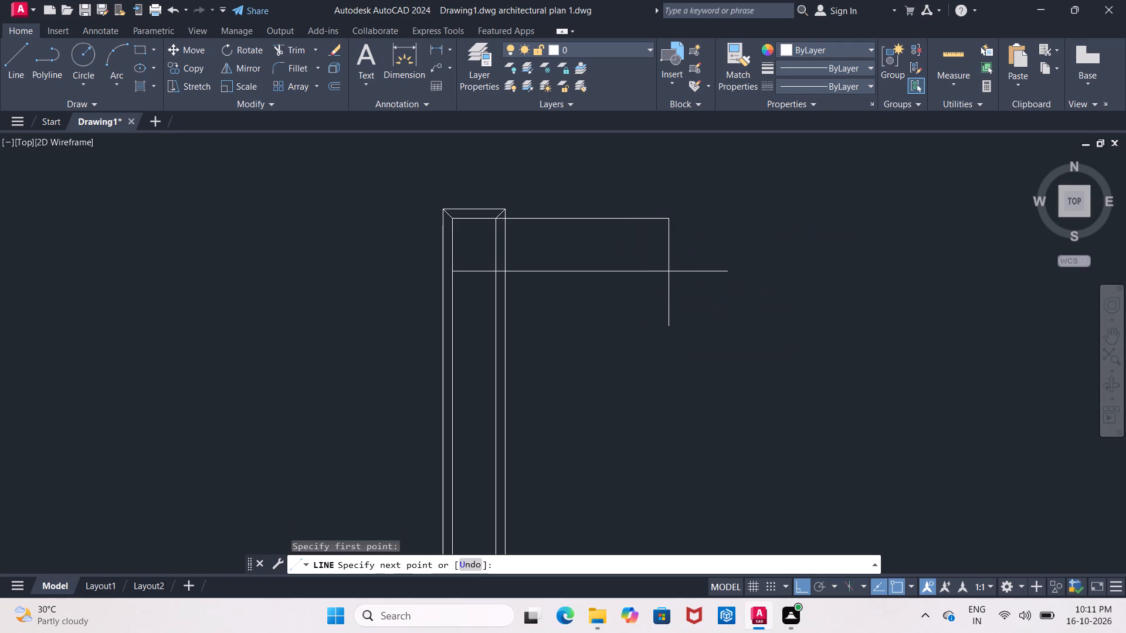
{"action": "key", "text": "Escape"}
Trim the lower extension line and the vertical line where they overshoot each other, leaving a closed horizontal bar.
{"action": "type", "text": "TR"}
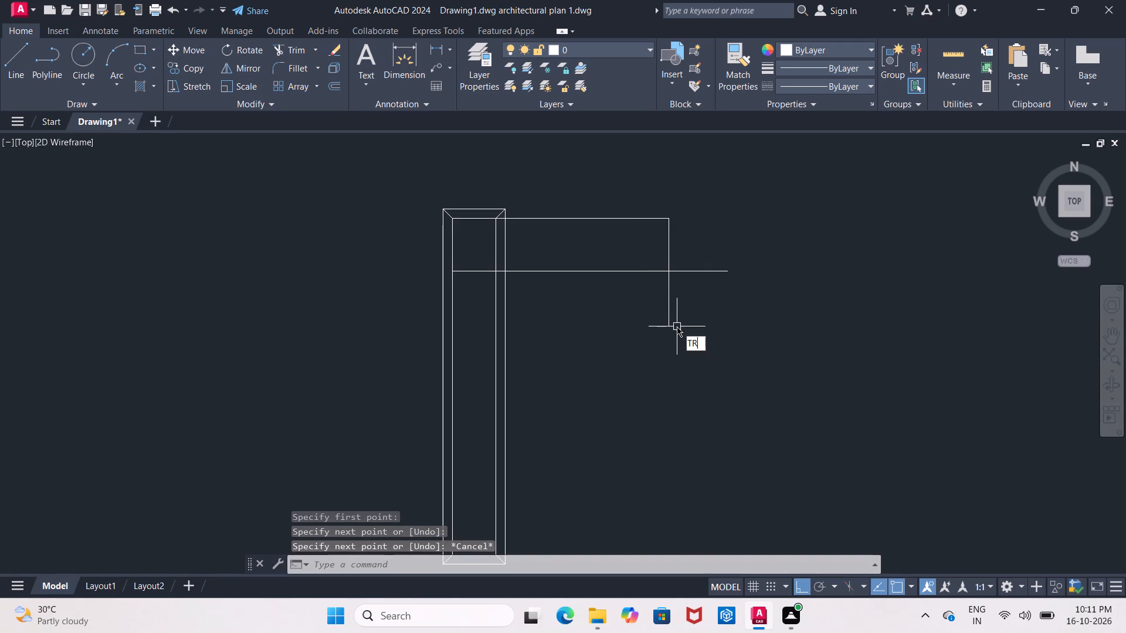
{"action": "key", "text": "Return"}
{"action": "left_click", "coordinate": [670, 312]}
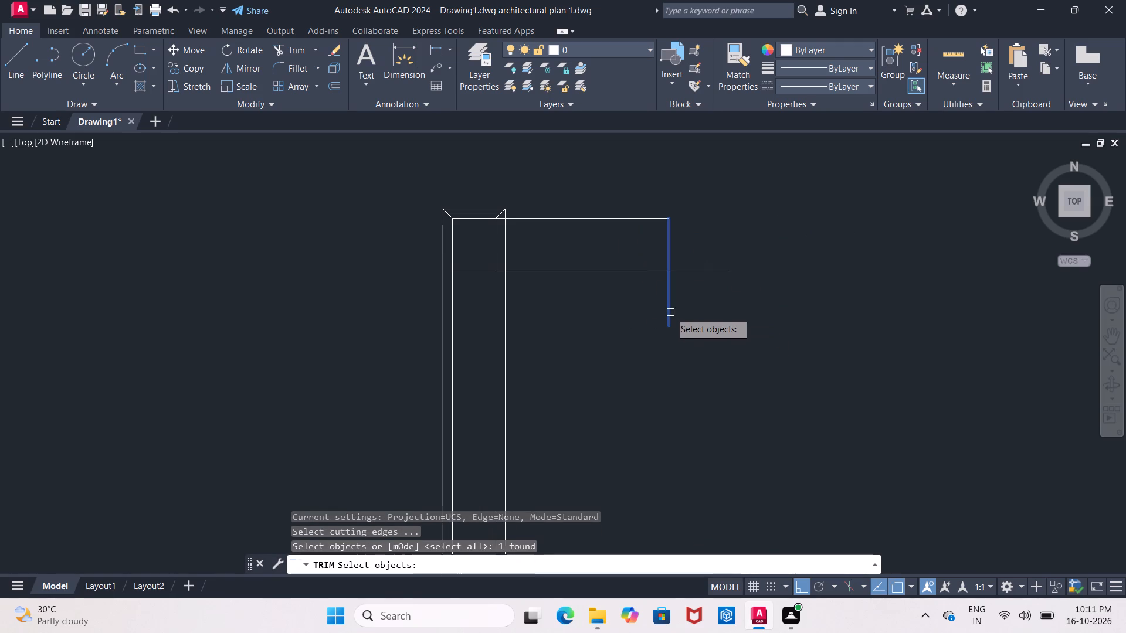
{"action": "key", "text": "Escape"}
{"action": "type", "text": "TR"}
{"action": "key", "text": "Return"}
{"action": "key", "text": "Return"}
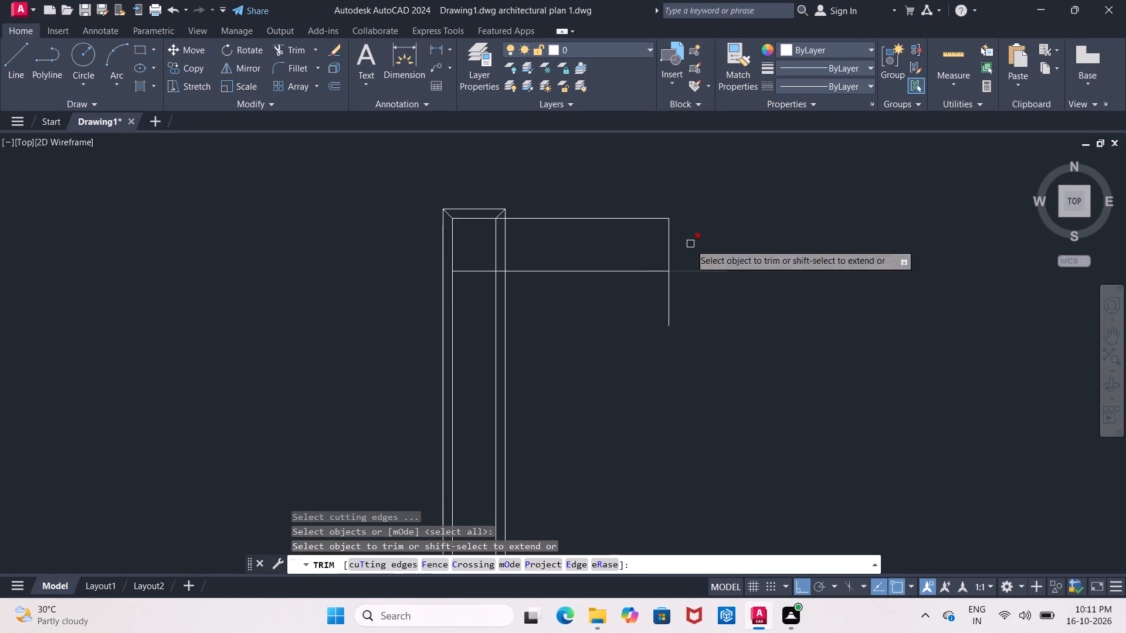
{"action": "left_click", "coordinate": [686, 271]}
{"action": "left_click", "coordinate": [673, 308]}
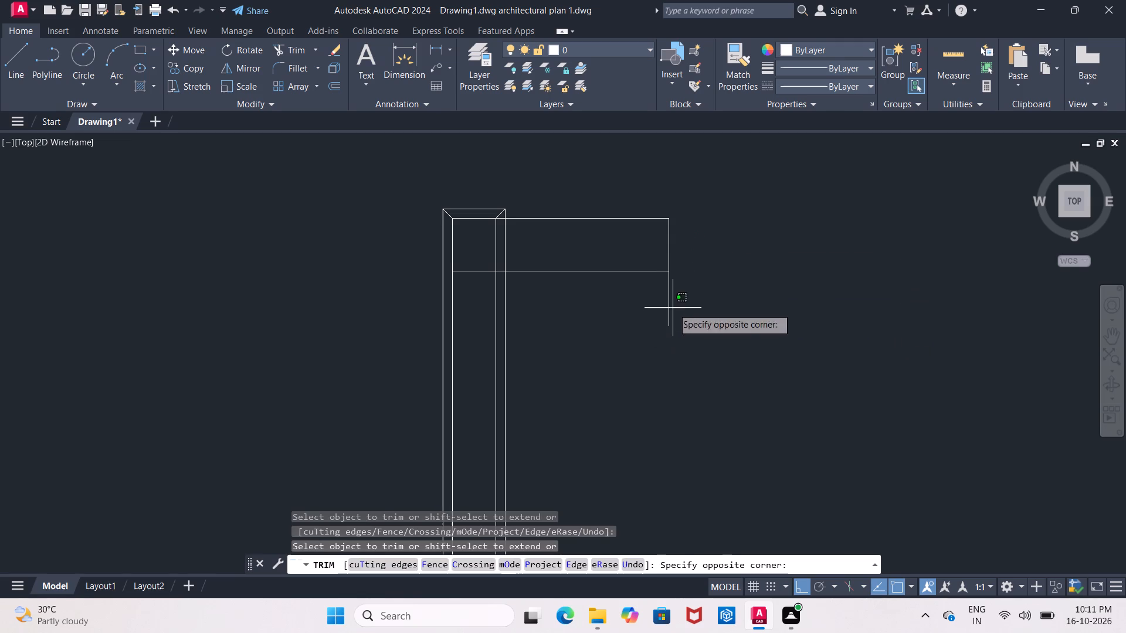
{"action": "scroll", "coordinate": [653, 338], "scroll_direction": "down", "scroll_amount": 1}
{"action": "left_click", "coordinate": [656, 333]}
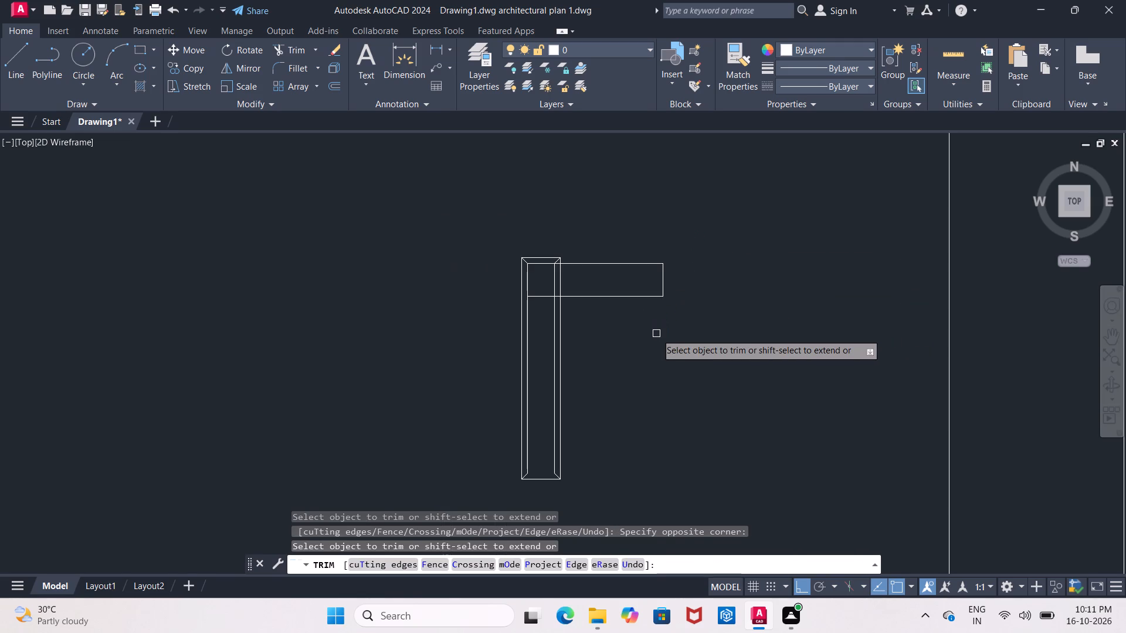
{"action": "key", "text": "Escape"}
Mirror the narrow framed rectangle and its horizontal bar eastward about the bar's vertical end line, keeping the source objects.
{"action": "scroll", "coordinate": [656, 343], "scroll_direction": "down", "scroll_amount": 1}
{"action": "middle_click_drag", "start_coordinate": [656, 343], "coordinate": [652, 333]}
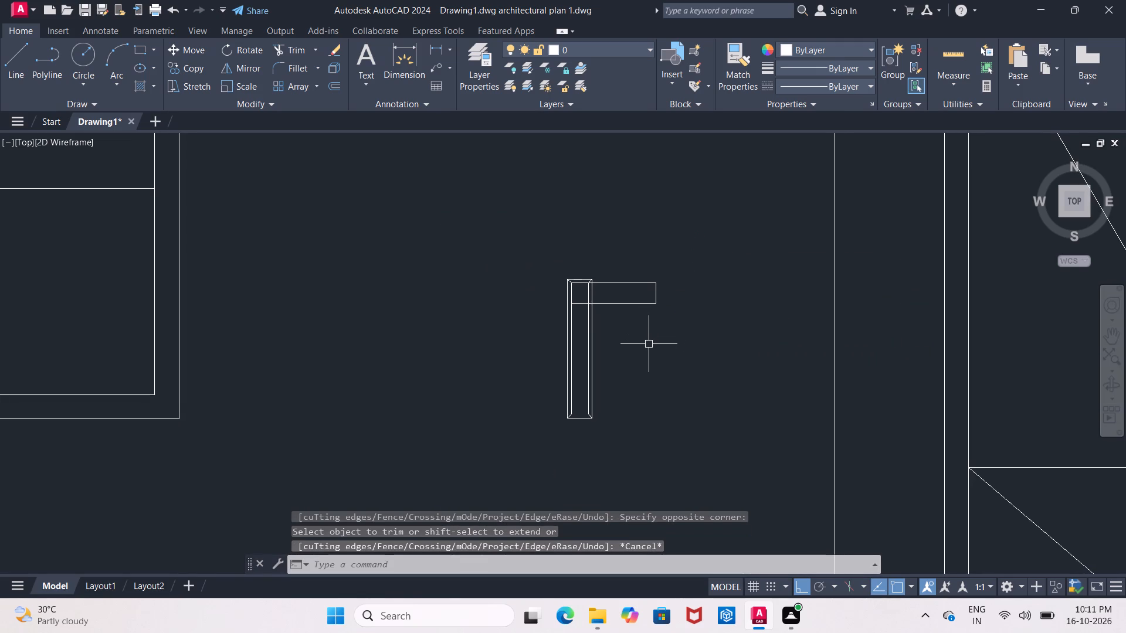
{"action": "left_click_drag", "start_coordinate": [538, 255], "coordinate": [567, 288]}
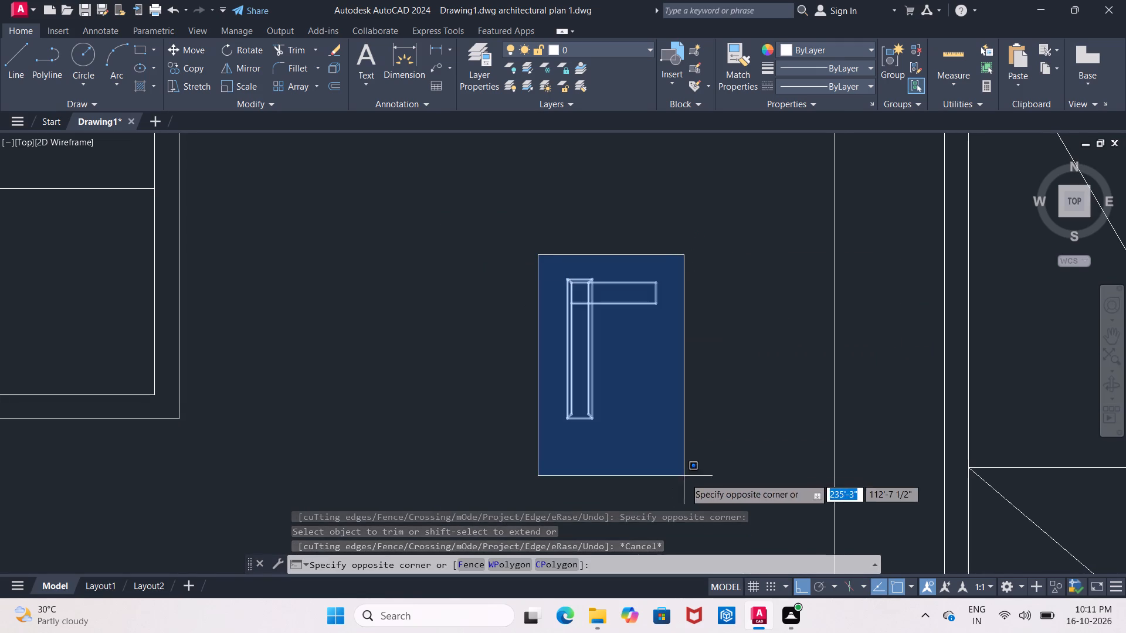
{"action": "left_click", "coordinate": [688, 482]}
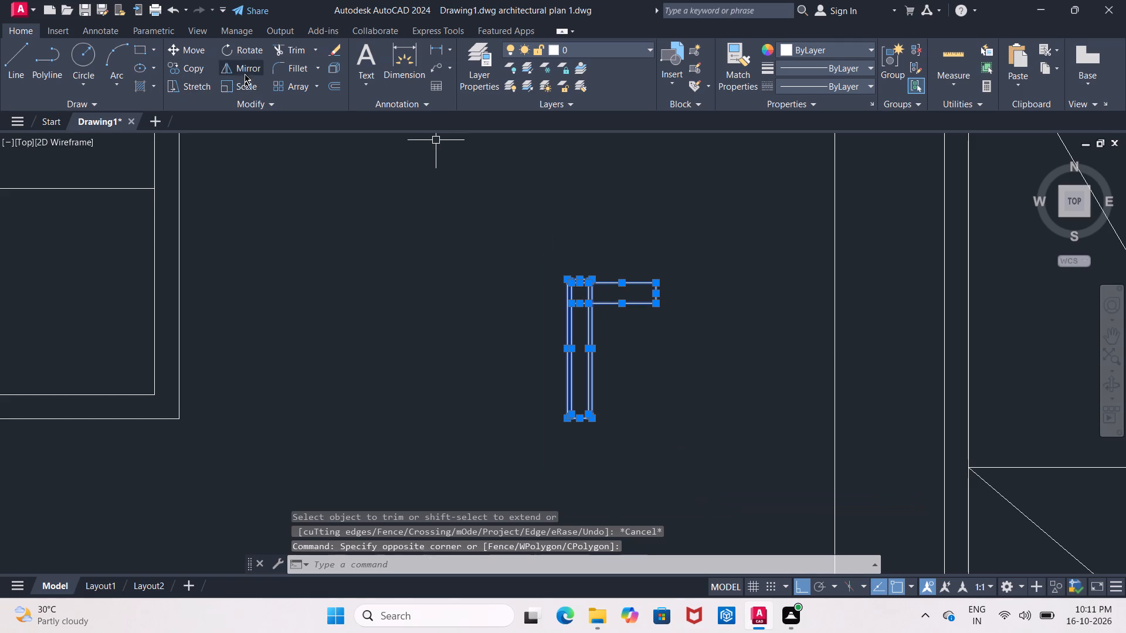
{"action": "left_click", "coordinate": [243, 69]}
{"action": "left_click", "coordinate": [652, 301]}
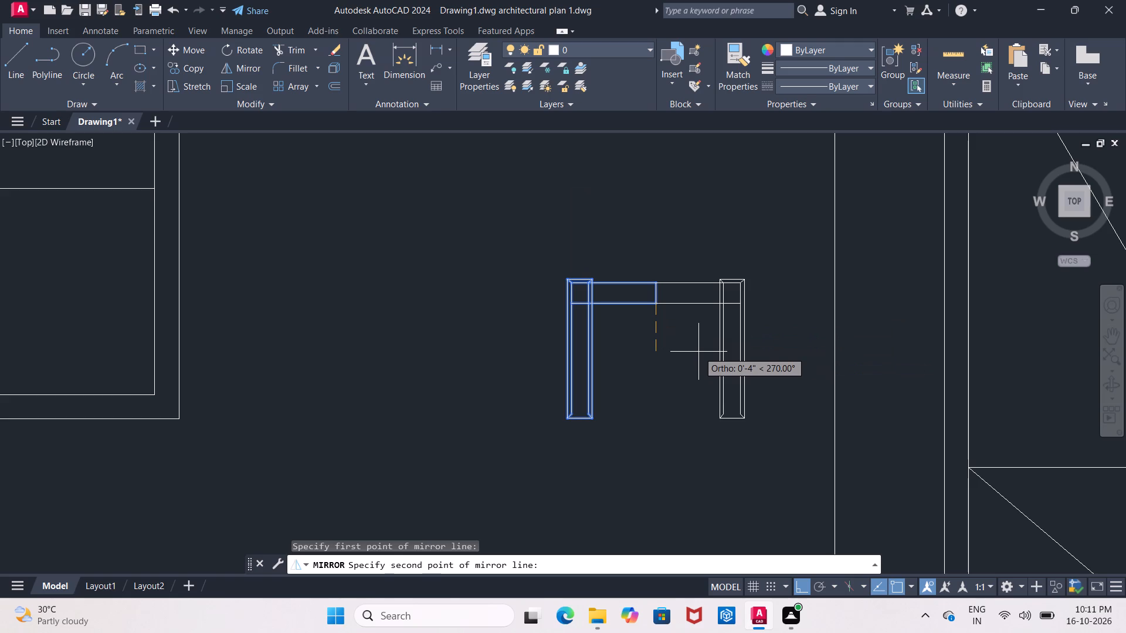
{"action": "left_click", "coordinate": [698, 352]}
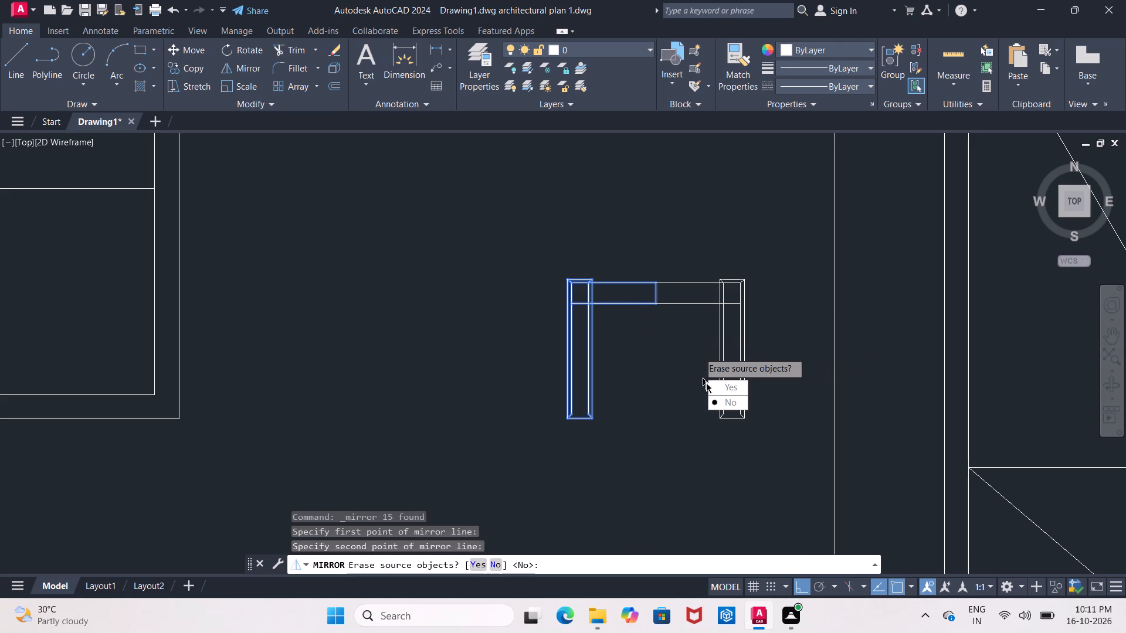
{"action": "left_click_drag", "start_coordinate": [717, 400], "coordinate": [698, 352]}
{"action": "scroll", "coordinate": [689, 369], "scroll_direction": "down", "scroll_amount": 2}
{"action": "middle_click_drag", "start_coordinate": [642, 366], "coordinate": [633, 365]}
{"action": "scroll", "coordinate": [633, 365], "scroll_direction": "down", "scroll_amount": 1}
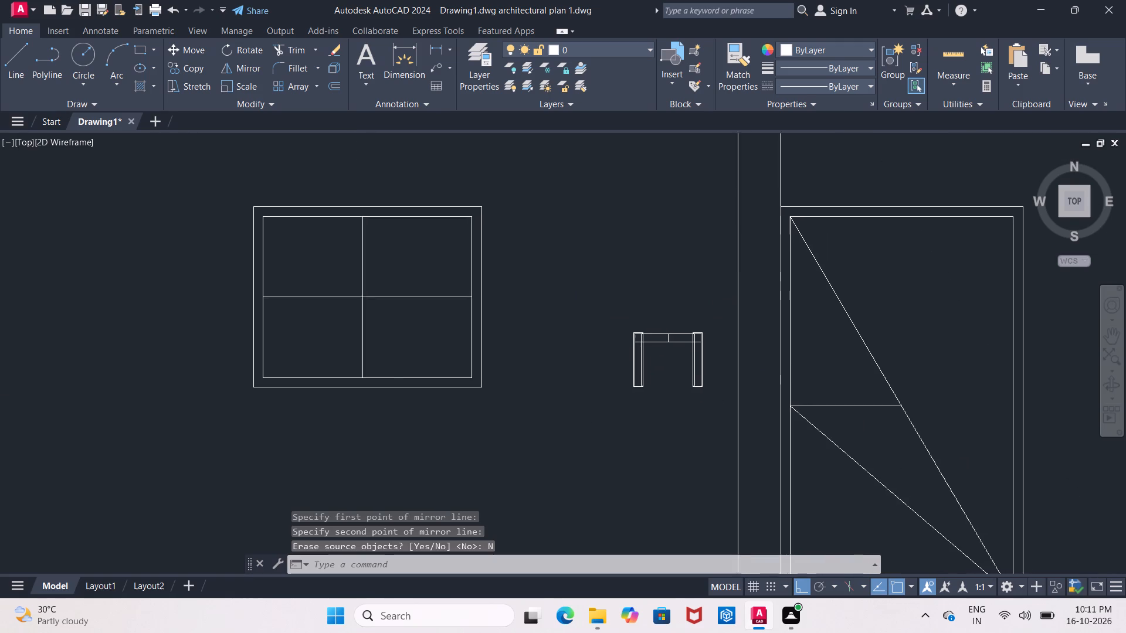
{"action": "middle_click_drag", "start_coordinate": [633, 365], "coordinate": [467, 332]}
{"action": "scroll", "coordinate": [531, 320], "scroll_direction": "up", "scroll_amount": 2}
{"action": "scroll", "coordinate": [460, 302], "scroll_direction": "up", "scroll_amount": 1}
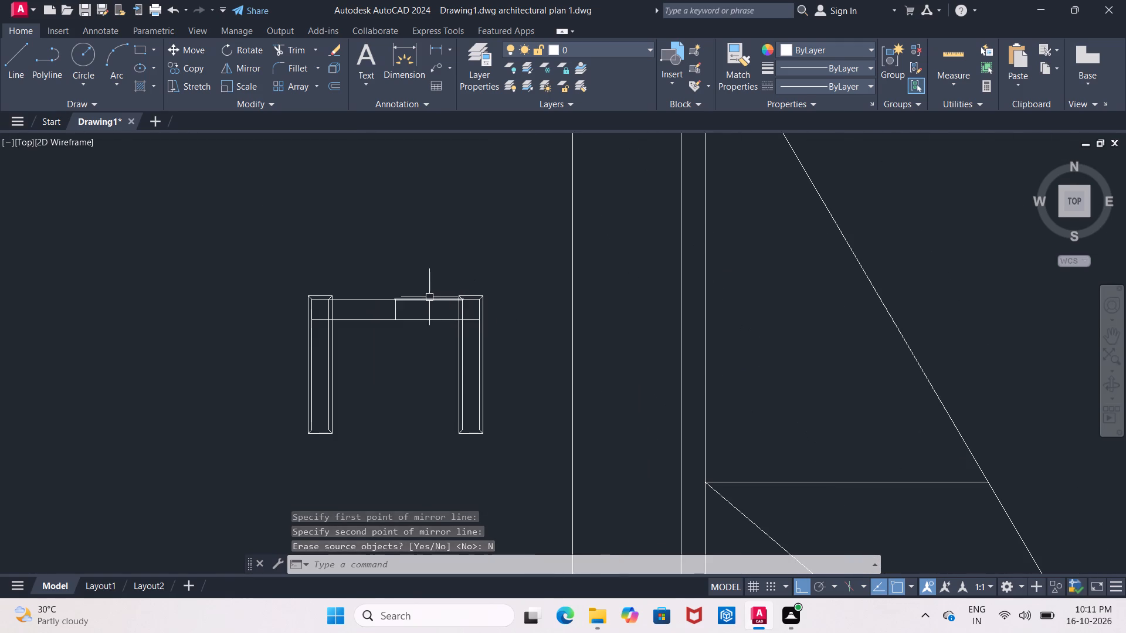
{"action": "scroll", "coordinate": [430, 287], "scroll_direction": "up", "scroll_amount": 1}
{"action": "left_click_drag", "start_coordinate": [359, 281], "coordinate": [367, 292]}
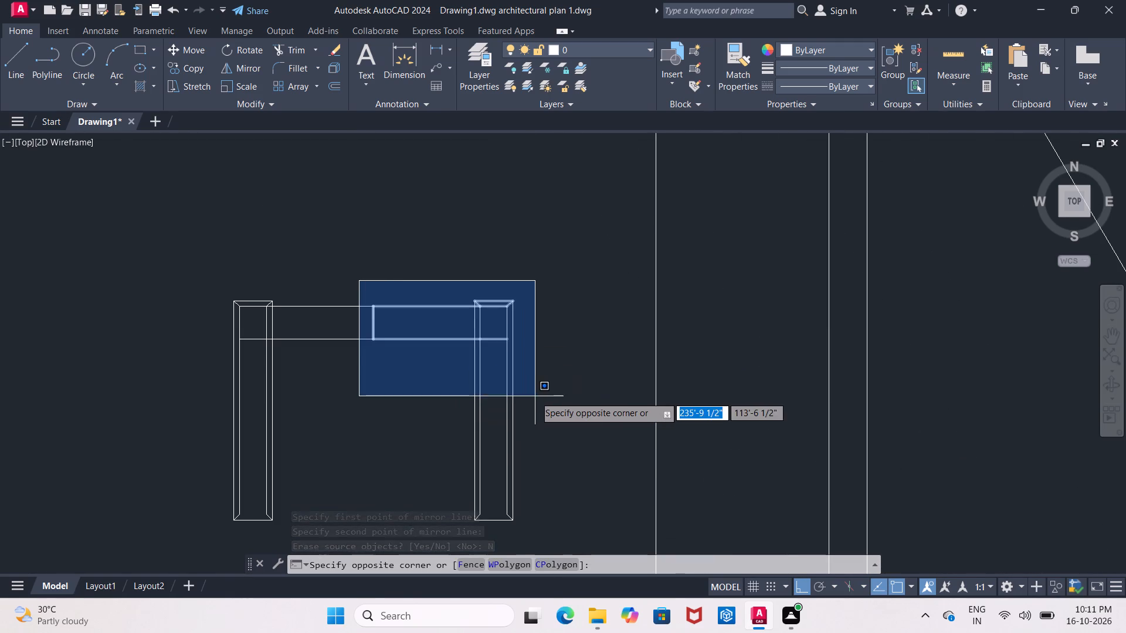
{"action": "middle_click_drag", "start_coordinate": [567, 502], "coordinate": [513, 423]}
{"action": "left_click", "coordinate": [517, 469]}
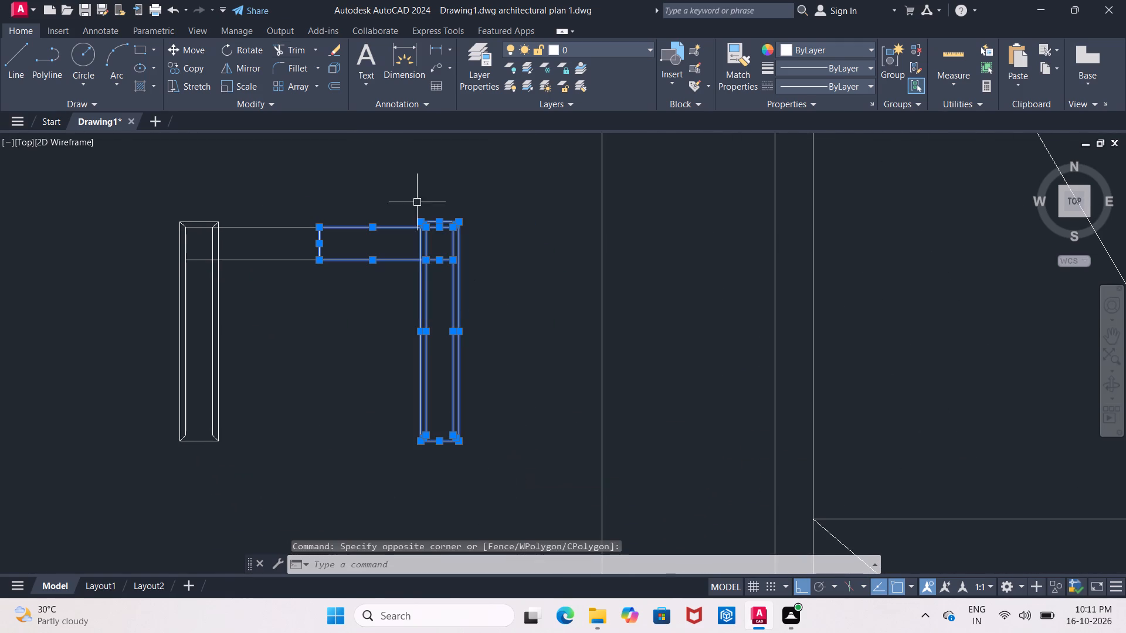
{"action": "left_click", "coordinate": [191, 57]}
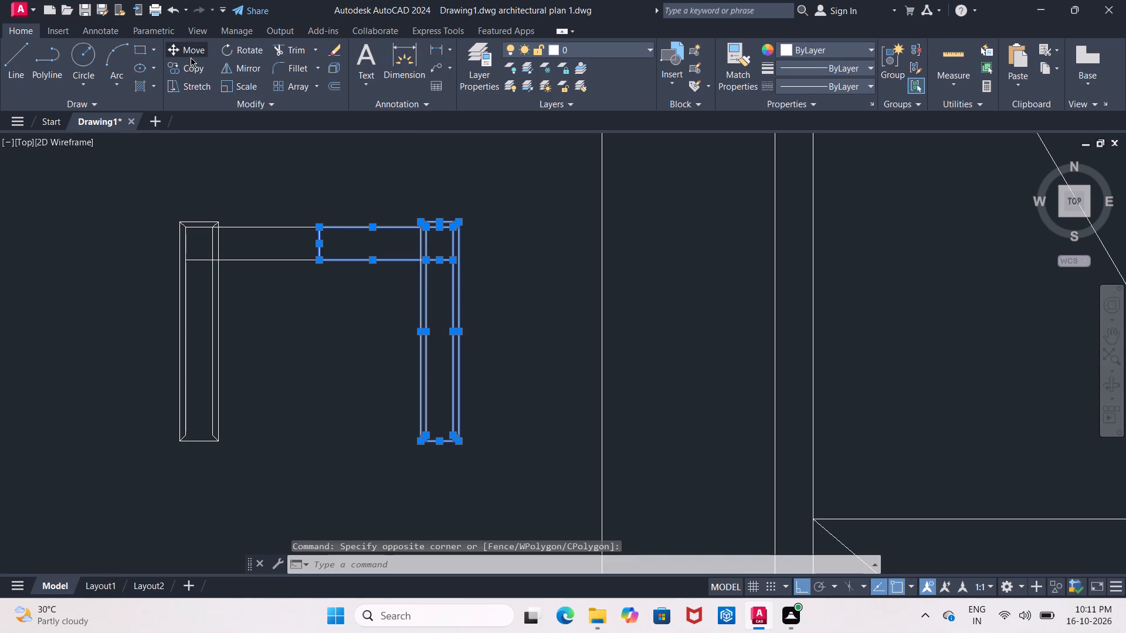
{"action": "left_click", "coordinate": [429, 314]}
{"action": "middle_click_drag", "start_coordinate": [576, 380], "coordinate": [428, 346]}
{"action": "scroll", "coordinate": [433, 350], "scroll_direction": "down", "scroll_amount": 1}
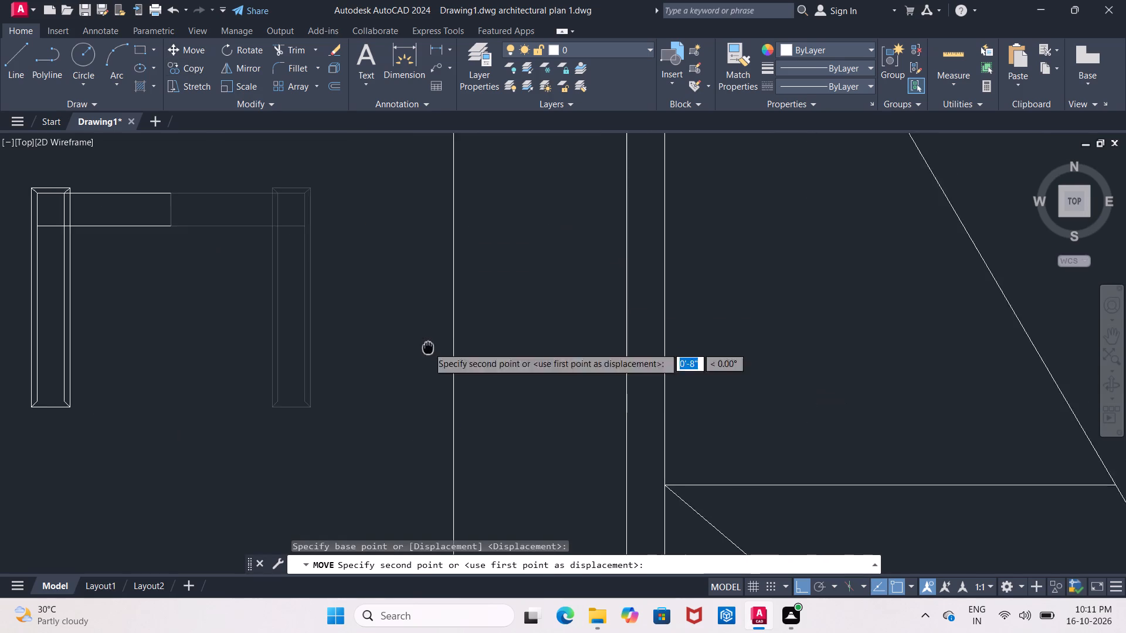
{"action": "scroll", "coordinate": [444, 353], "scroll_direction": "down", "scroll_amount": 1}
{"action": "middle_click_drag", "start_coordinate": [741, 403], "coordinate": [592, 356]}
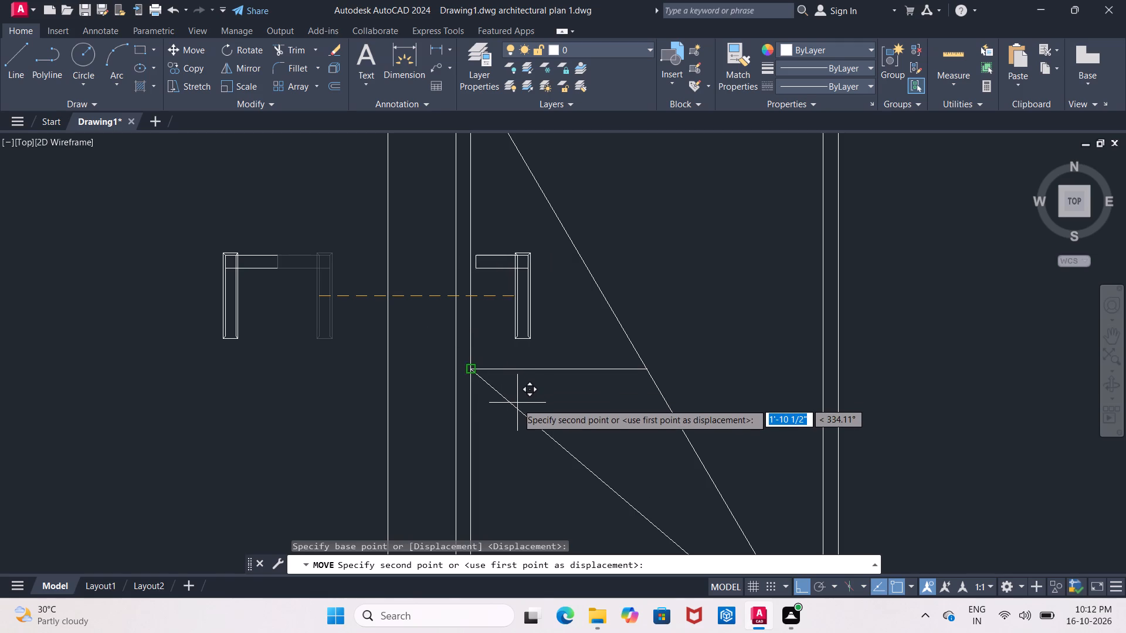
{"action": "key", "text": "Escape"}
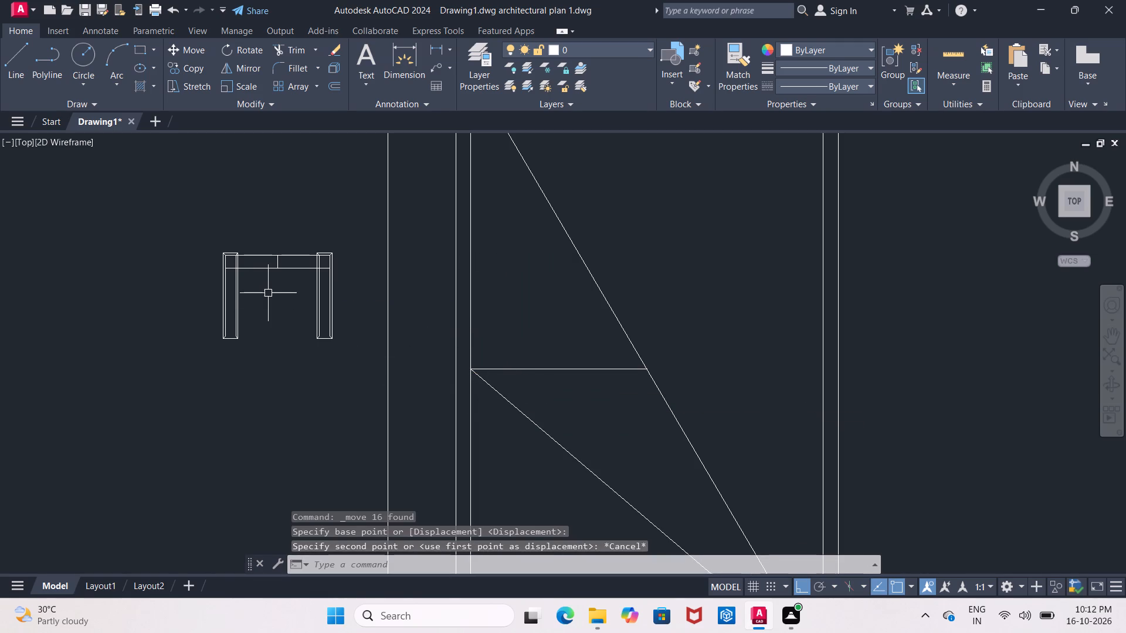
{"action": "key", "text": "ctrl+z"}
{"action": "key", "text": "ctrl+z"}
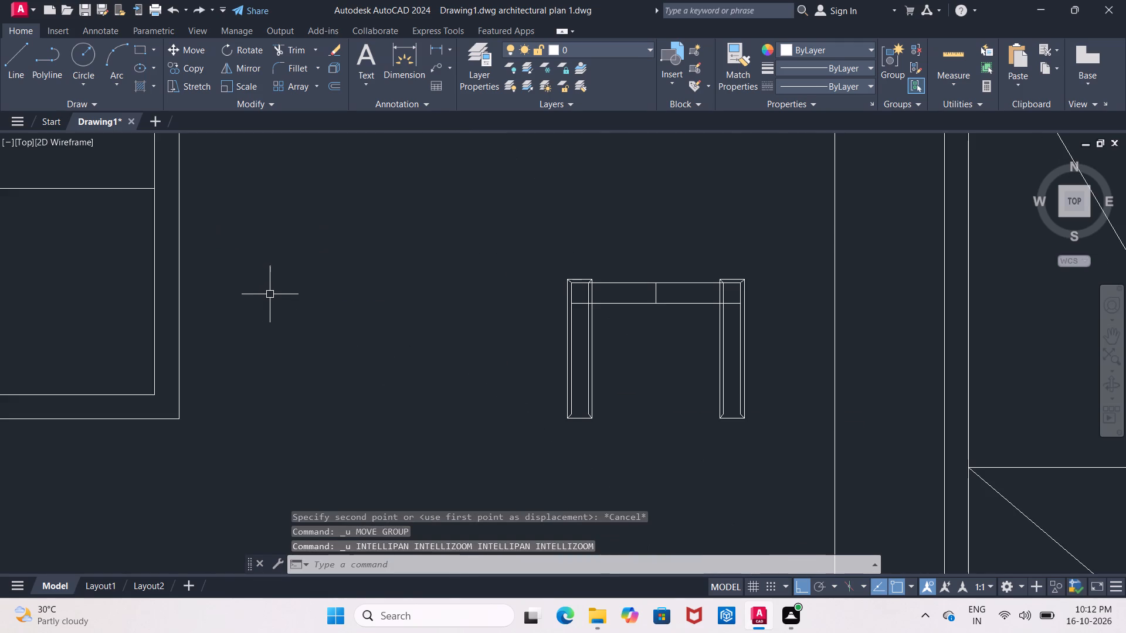
Undo the mirror of the narrow framed rectangle and its horizontal bar.
{"action": "scroll", "coordinate": [273, 295], "scroll_direction": "down", "scroll_amount": 2}
{"action": "key", "text": "ctrl+z"}
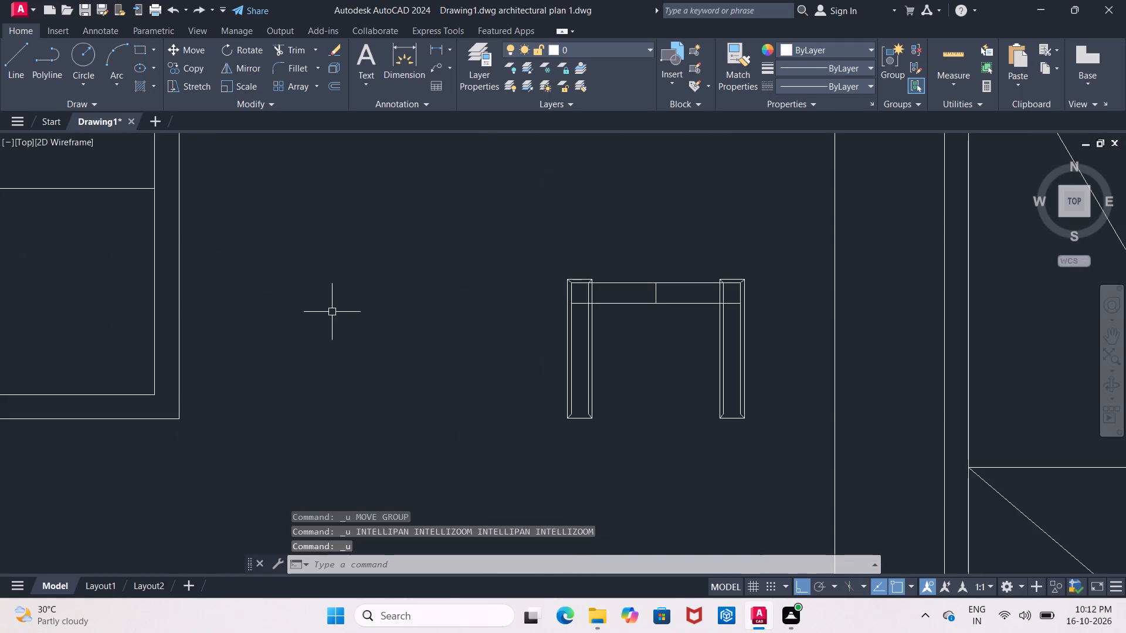
{"action": "key", "text": "Escape"}
{"action": "key", "text": "Escape"}
{"action": "key", "text": "ctrl+z"}
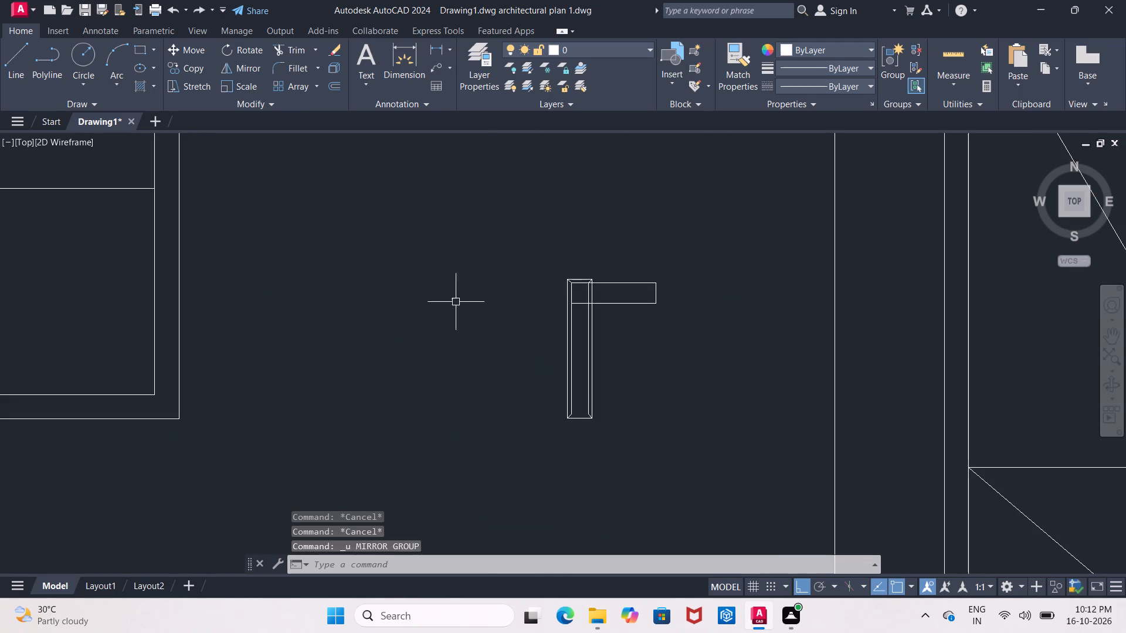
Erase the horizontal bar's upper and lower lines and its vertical end line, keeping the narrow framed rectangle.
{"action": "middle_click_drag", "start_coordinate": [497, 307], "coordinate": [480, 305]}
{"action": "left_click", "coordinate": [609, 283]}
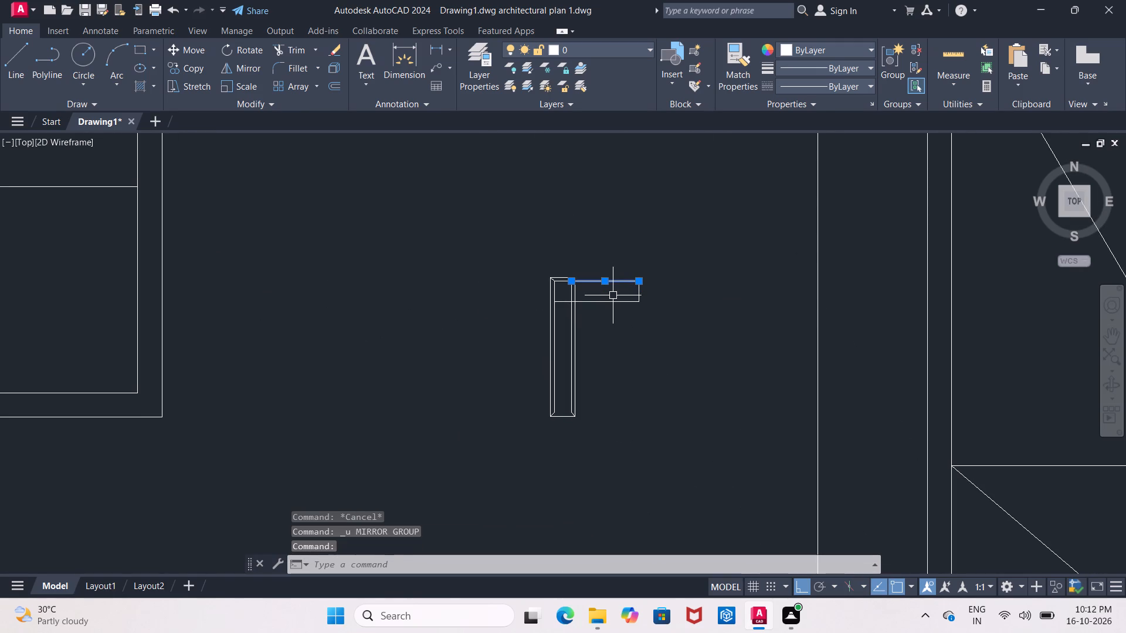
{"action": "left_click", "coordinate": [613, 299]}
{"action": "key", "text": "Delete"}
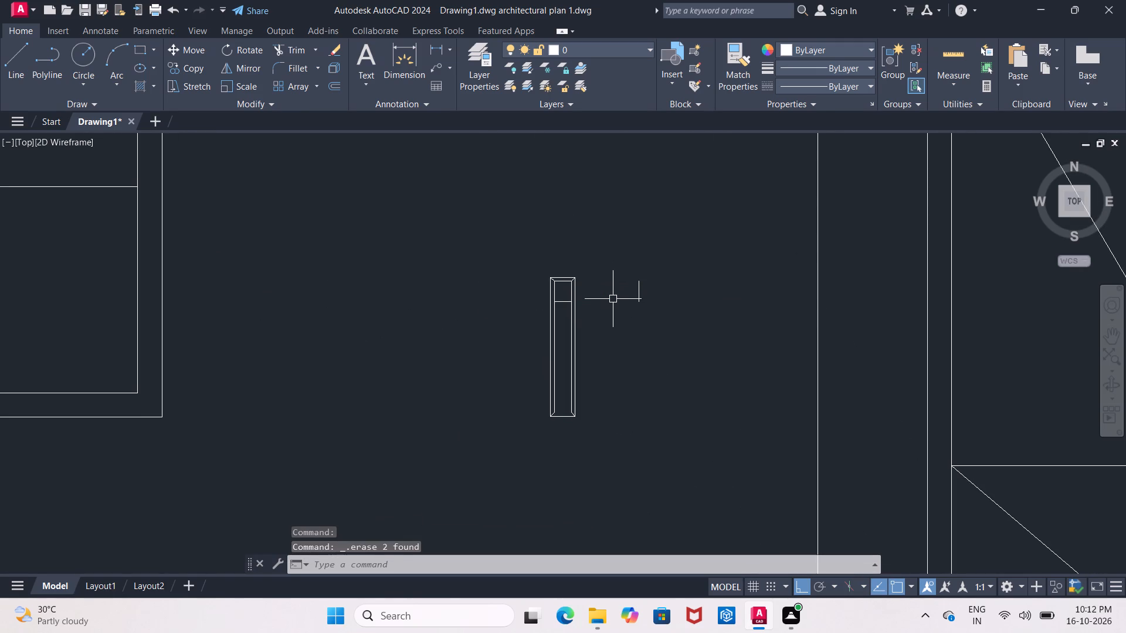
{"action": "left_click", "coordinate": [635, 291]}
{"action": "key", "text": "Delete"}
Rotate the narrow framed rectangle 90° about its northwest corner so it lies horizontally.
{"action": "left_click_drag", "start_coordinate": [442, 237], "coordinate": [504, 267]}
{"action": "left_click", "coordinate": [713, 516]}
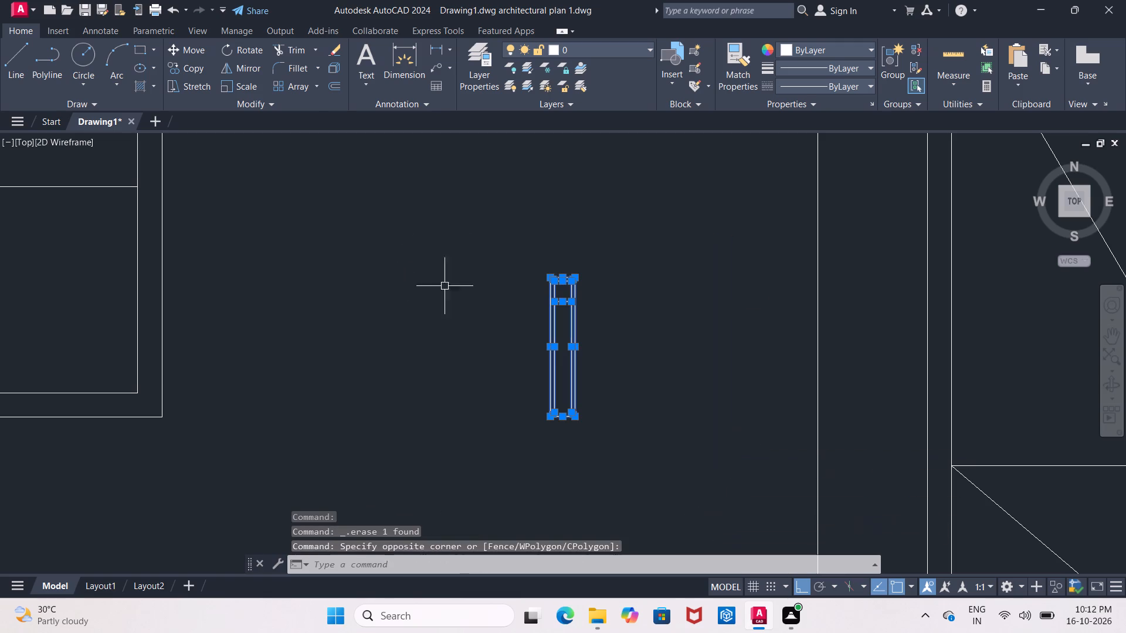
{"action": "left_click", "coordinate": [243, 52]}
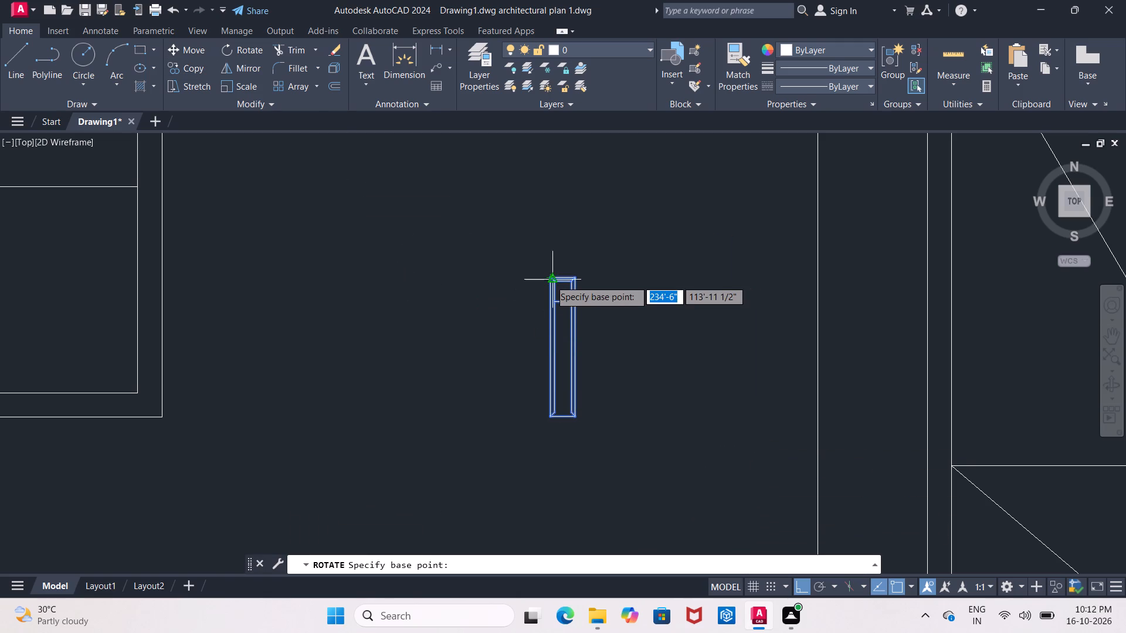
{"action": "left_click", "coordinate": [546, 277]}
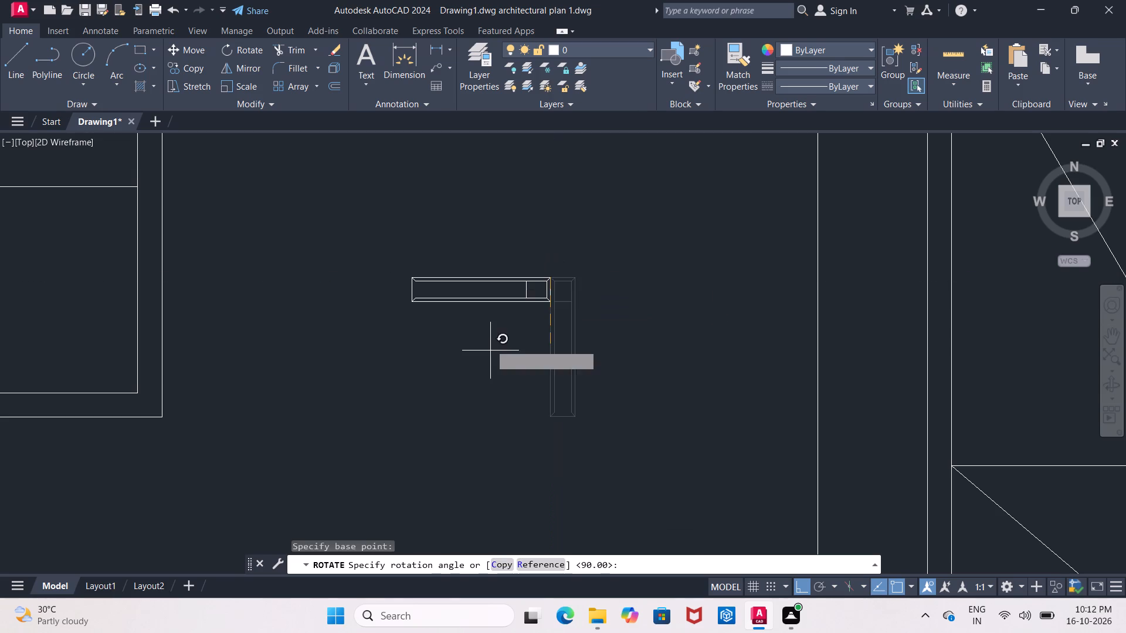
{"action": "left_click", "coordinate": [578, 248]}
Move the horizontal handle onto the door, with its inner divider at the west end of the door's horizontal line.
{"action": "middle_click_drag", "start_coordinate": [606, 274], "coordinate": [575, 280]}
{"action": "left_click_drag", "start_coordinate": [466, 241], "coordinate": [531, 267]}
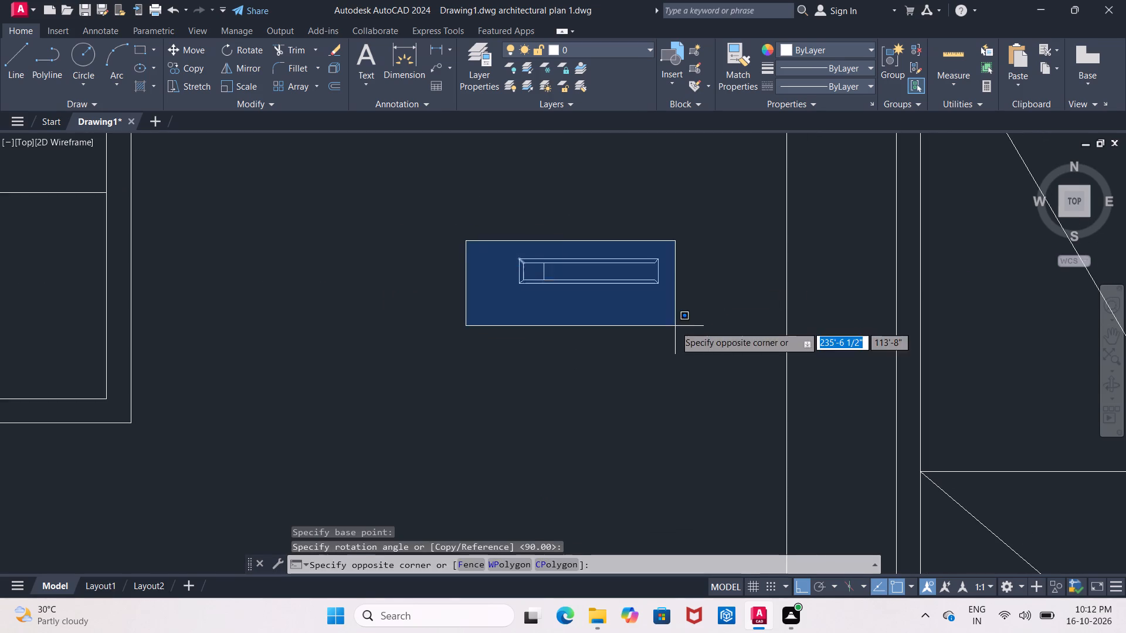
{"action": "left_click", "coordinate": [675, 326]}
{"action": "left_click", "coordinate": [177, 53]}
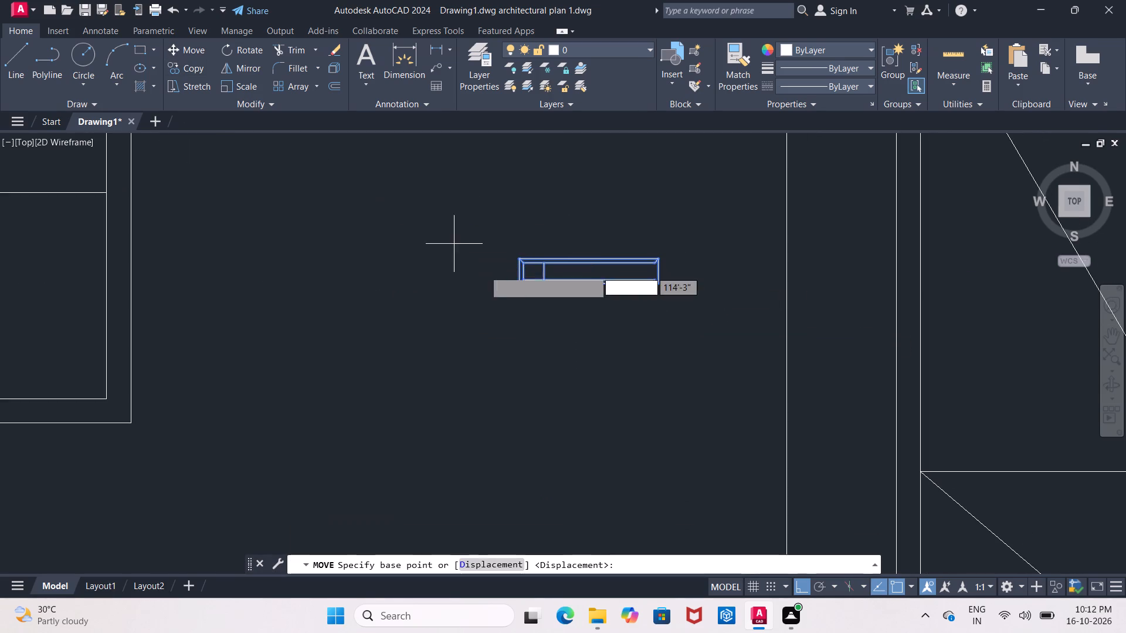
{"action": "left_click", "coordinate": [537, 272]}
{"action": "middle_click_drag", "start_coordinate": [749, 347], "coordinate": [254, 277]}
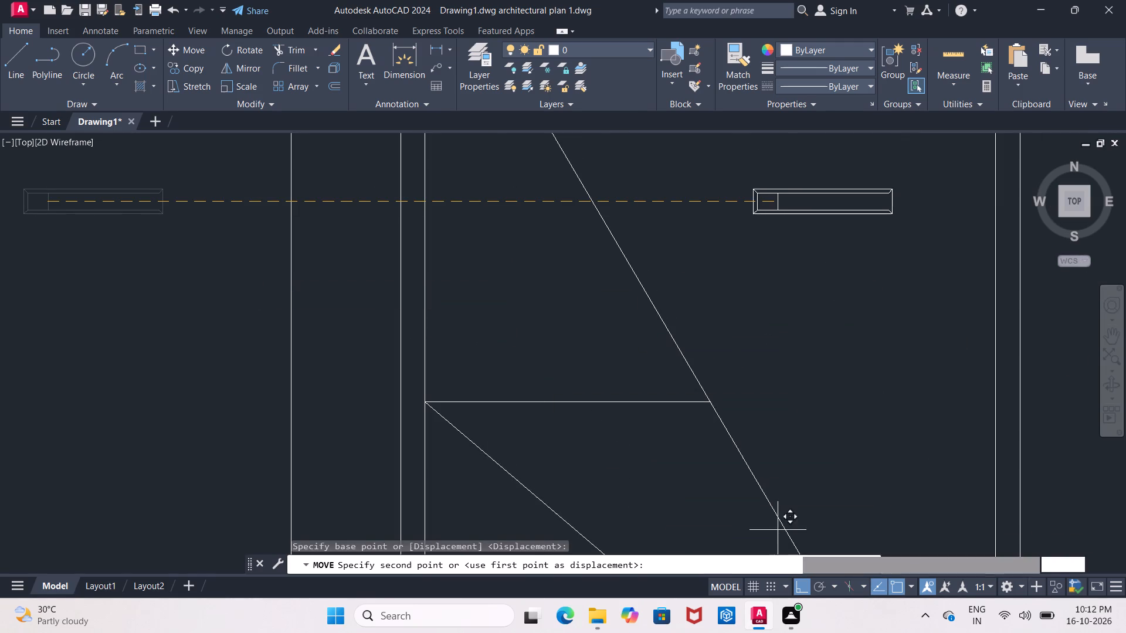
{"action": "left_click", "coordinate": [806, 588]}
{"action": "scroll", "coordinate": [500, 409], "scroll_direction": "up", "scroll_amount": 1}
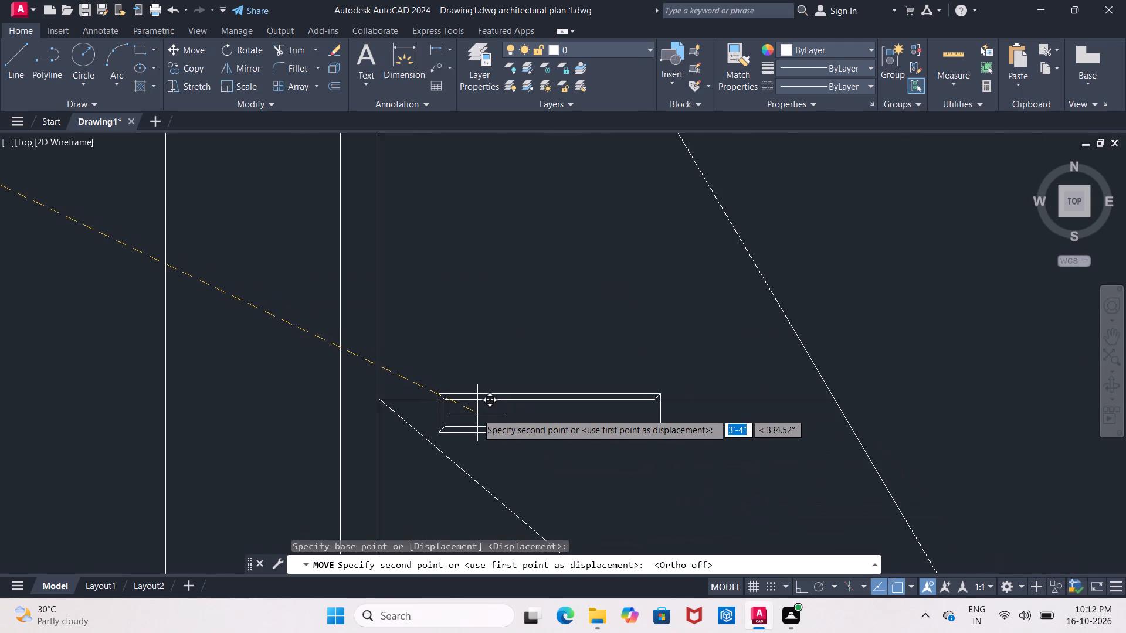
{"action": "scroll", "coordinate": [478, 413], "scroll_direction": "down", "scroll_amount": 3}
{"action": "scroll", "coordinate": [493, 410], "scroll_direction": "up", "scroll_amount": 2}
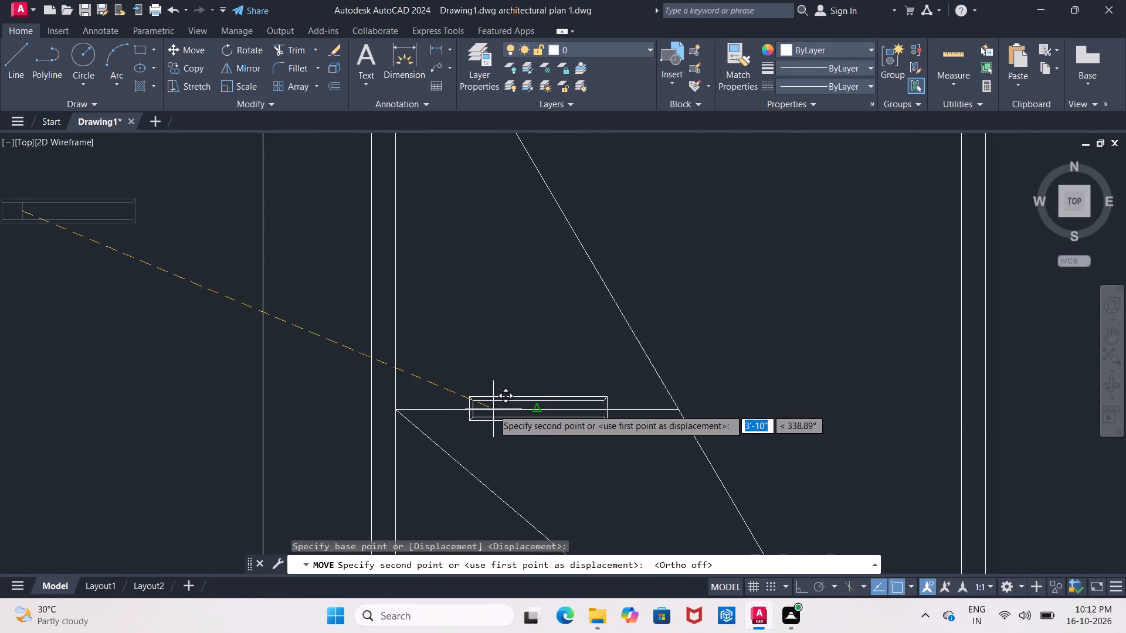
{"action": "scroll", "coordinate": [486, 409], "scroll_direction": "up", "scroll_amount": 2}
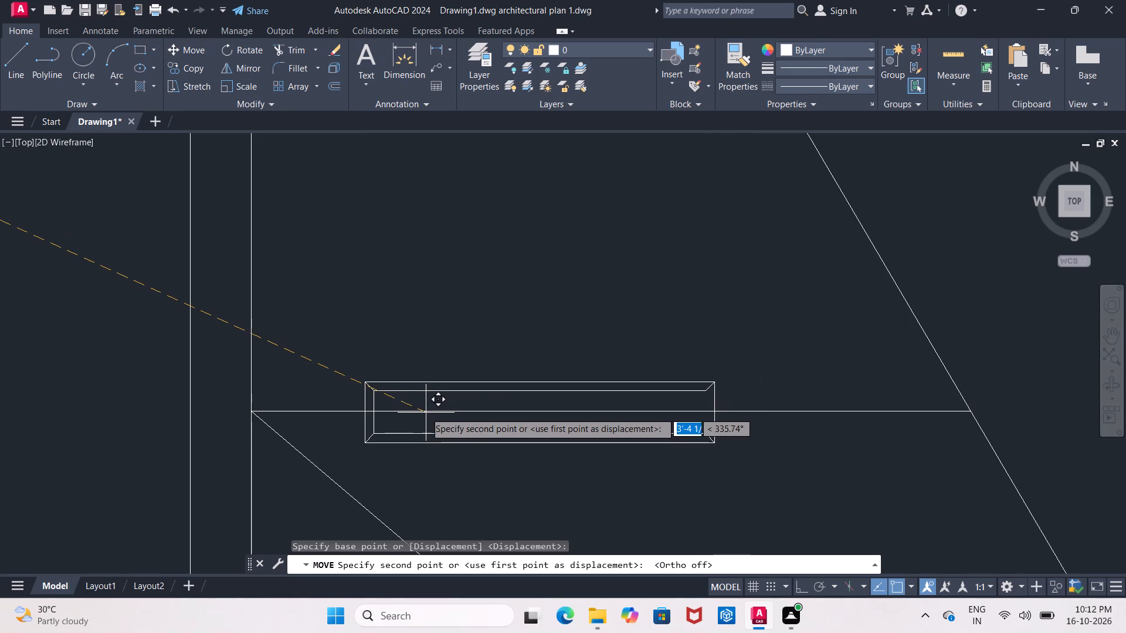
{"action": "left_click", "coordinate": [423, 412]}
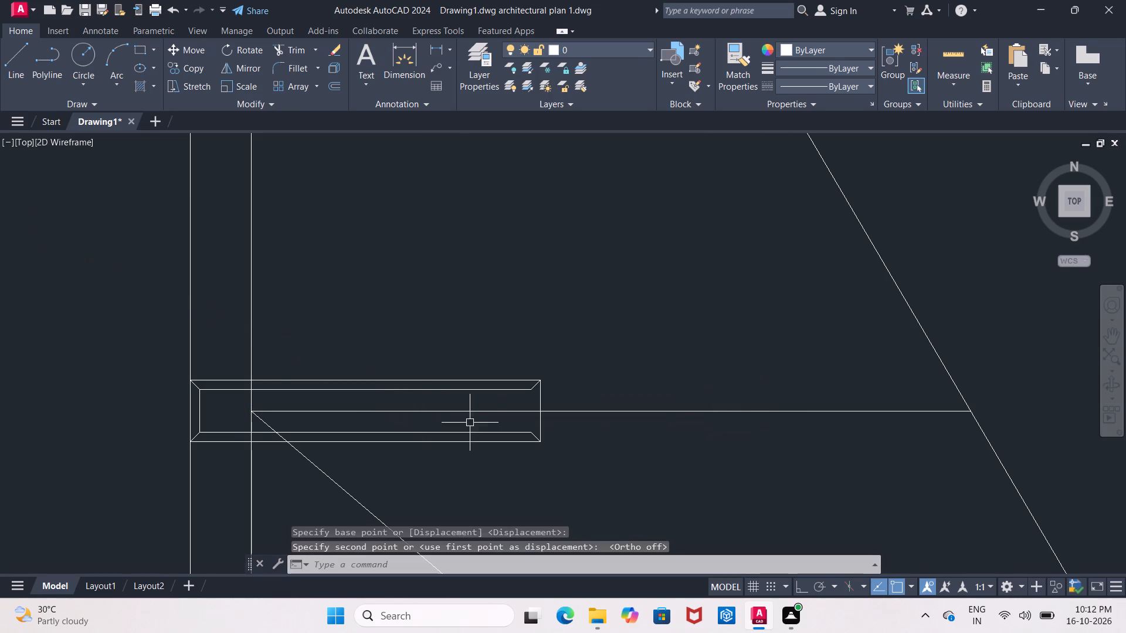
Move the handle east so its inner divider sits at the midpoint of the door's horizontal line.
{"action": "left_click_drag", "start_coordinate": [143, 369], "coordinate": [155, 372]}
{"action": "left_click", "coordinate": [572, 455]}
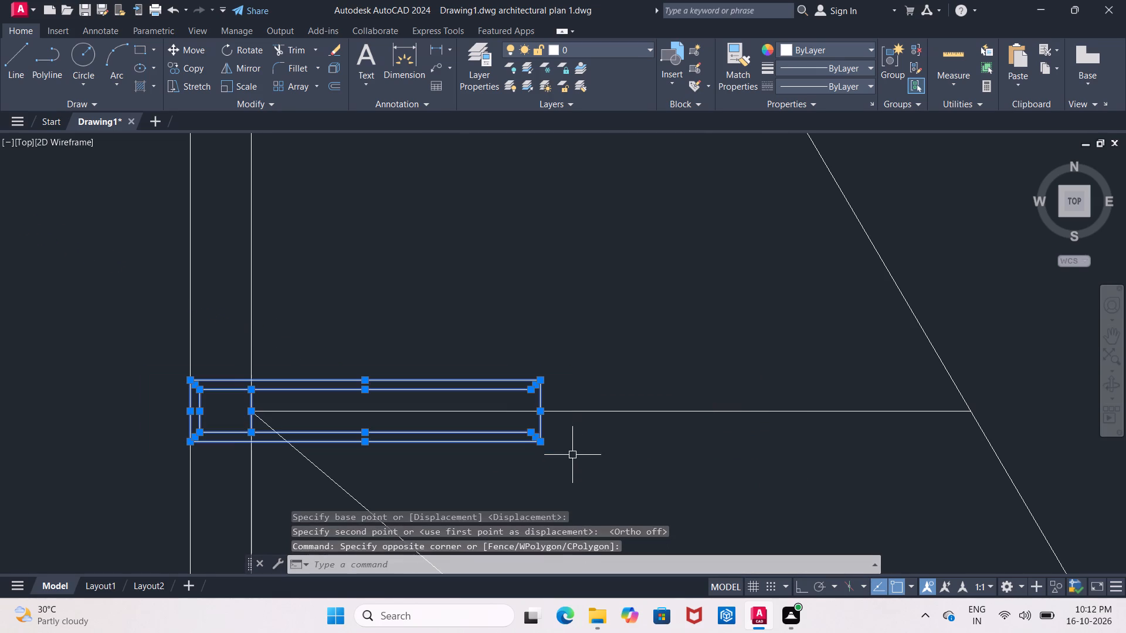
{"action": "left_click", "coordinate": [178, 52]}
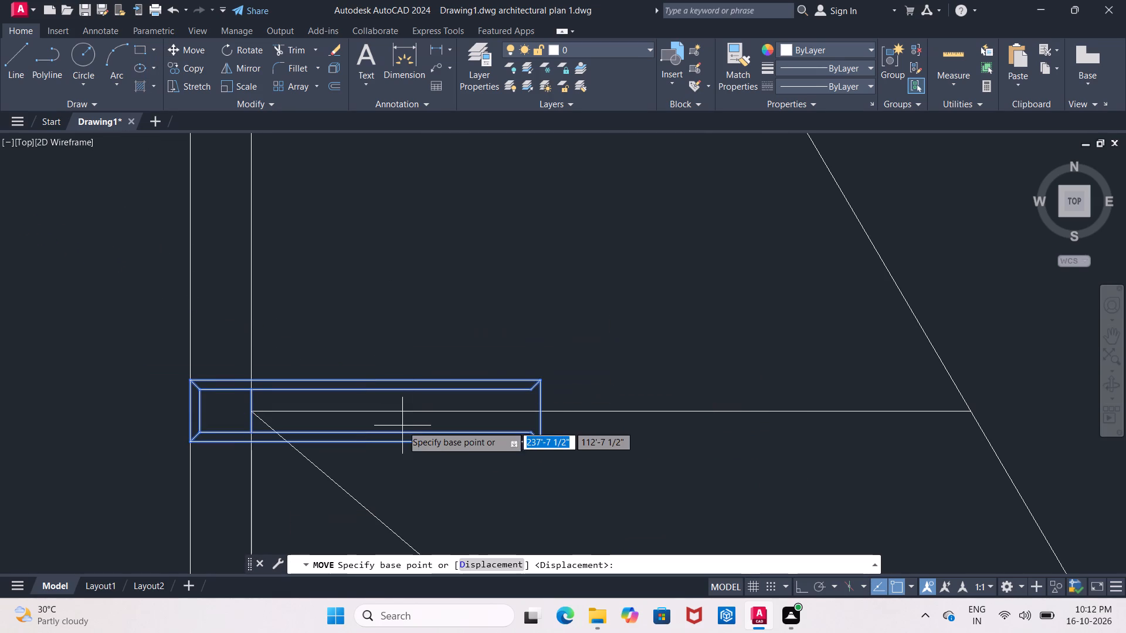
{"action": "left_click", "coordinate": [396, 407]}
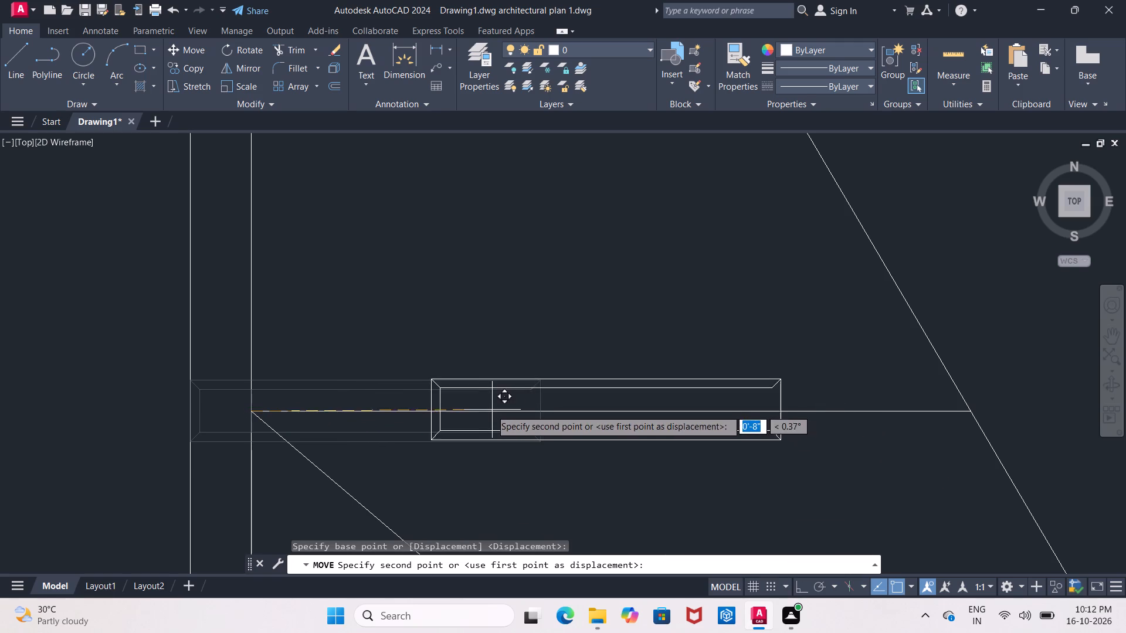
{"action": "left_click", "coordinate": [450, 410]}
Shift the handle west by its top-edge midpoint to centre it on the door's horizontal line.
{"action": "scroll", "coordinate": [453, 410], "scroll_direction": "down", "scroll_amount": 3}
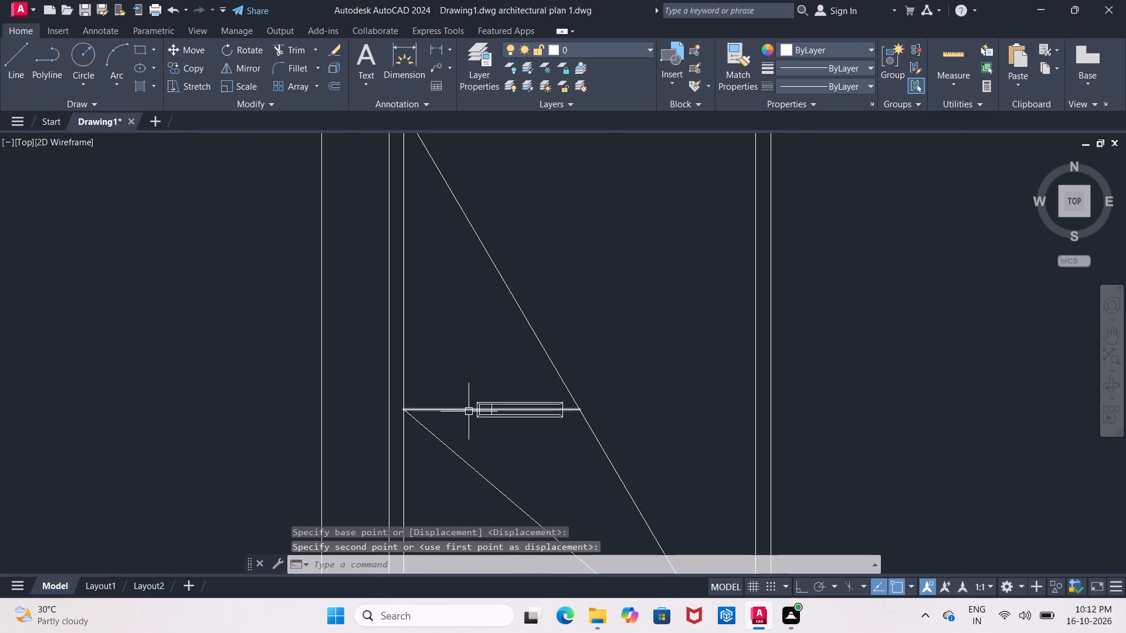
{"action": "scroll", "coordinate": [511, 419], "scroll_direction": "down", "scroll_amount": 1}
{"action": "middle_click_drag", "start_coordinate": [511, 419], "coordinate": [442, 260]}
{"action": "scroll", "coordinate": [470, 288], "scroll_direction": "down", "scroll_amount": 2}
{"action": "scroll", "coordinate": [422, 292], "scroll_direction": "up", "scroll_amount": 1}
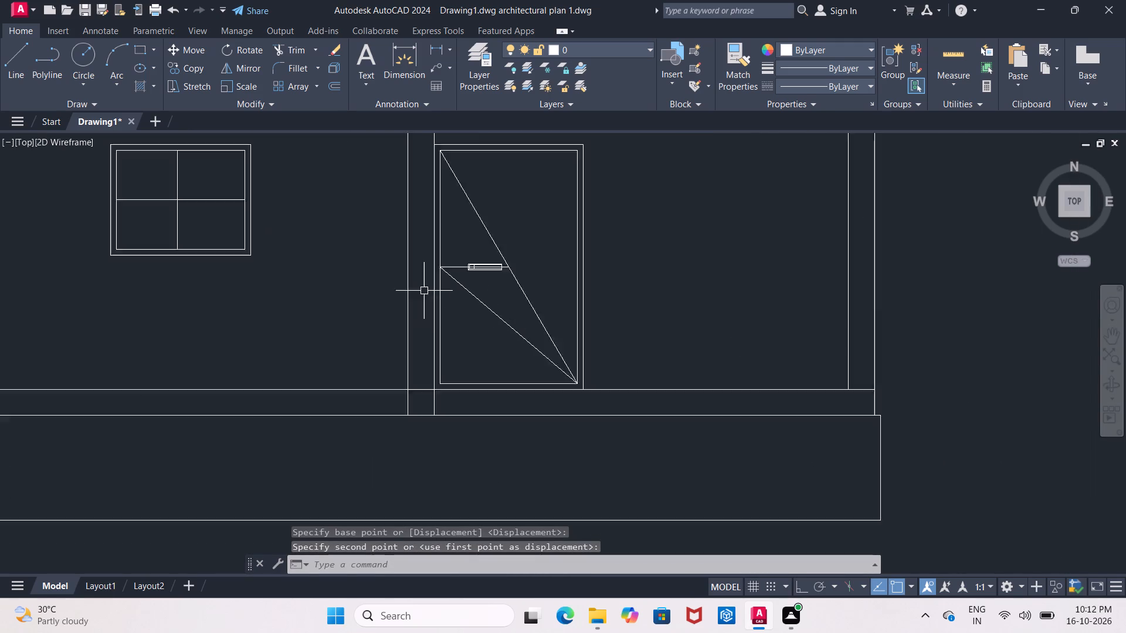
{"action": "scroll", "coordinate": [425, 290], "scroll_direction": "up", "scroll_amount": 2}
{"action": "scroll", "coordinate": [511, 260], "scroll_direction": "up", "scroll_amount": 1}
{"action": "middle_click_drag", "start_coordinate": [511, 260], "coordinate": [461, 321]}
{"action": "left_click_drag", "start_coordinate": [447, 239], "coordinate": [473, 261]}
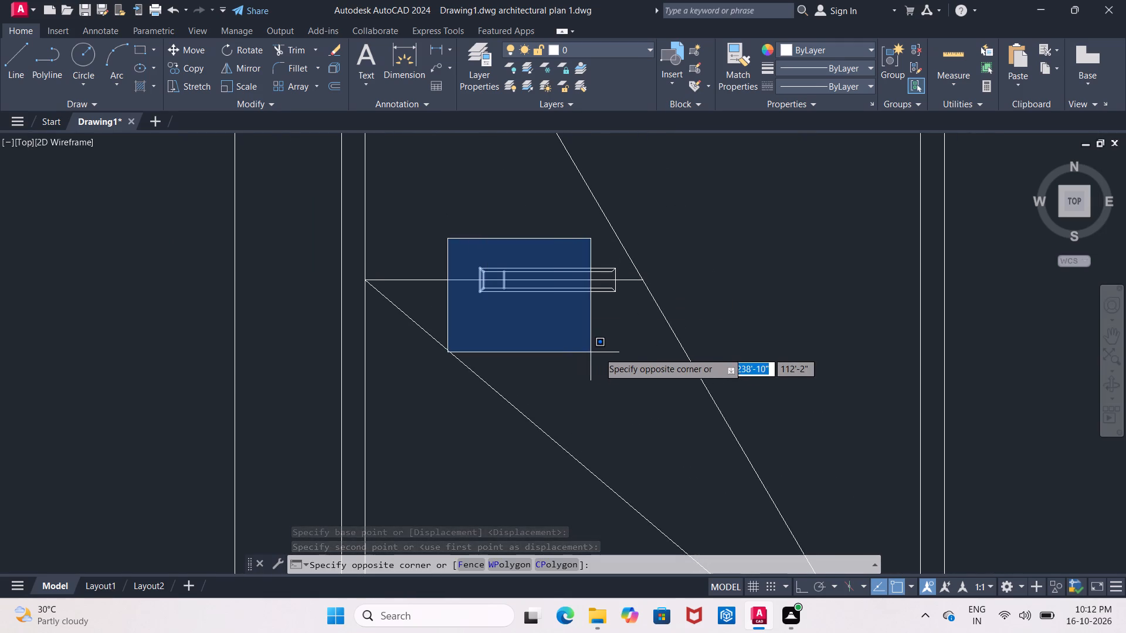
{"action": "left_click", "coordinate": [619, 355]}
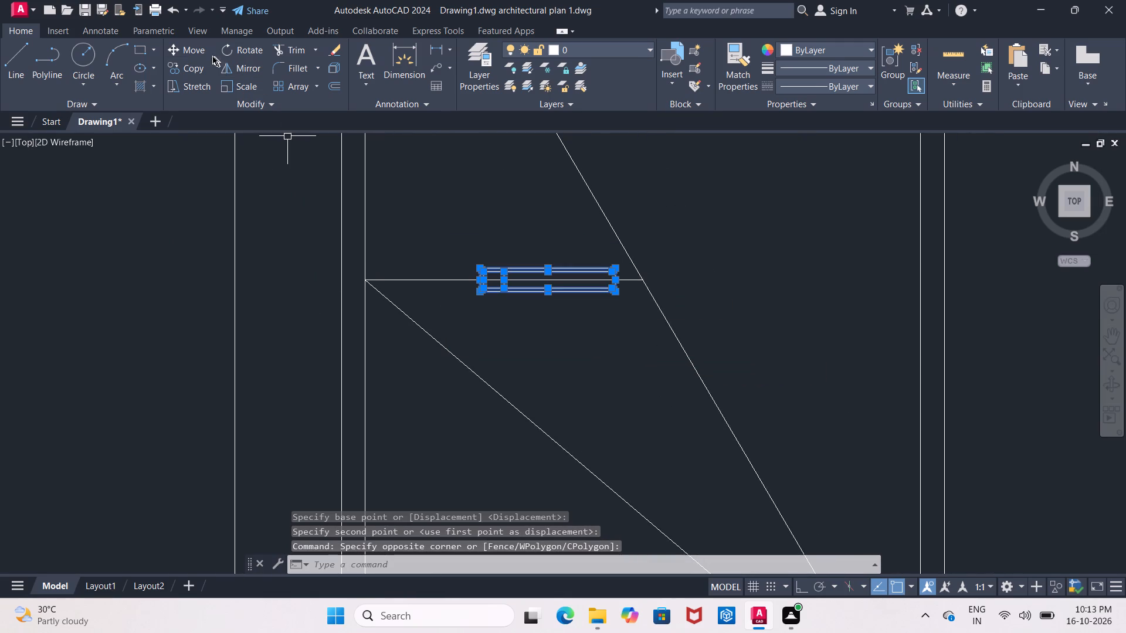
{"action": "left_click", "coordinate": [199, 50]}
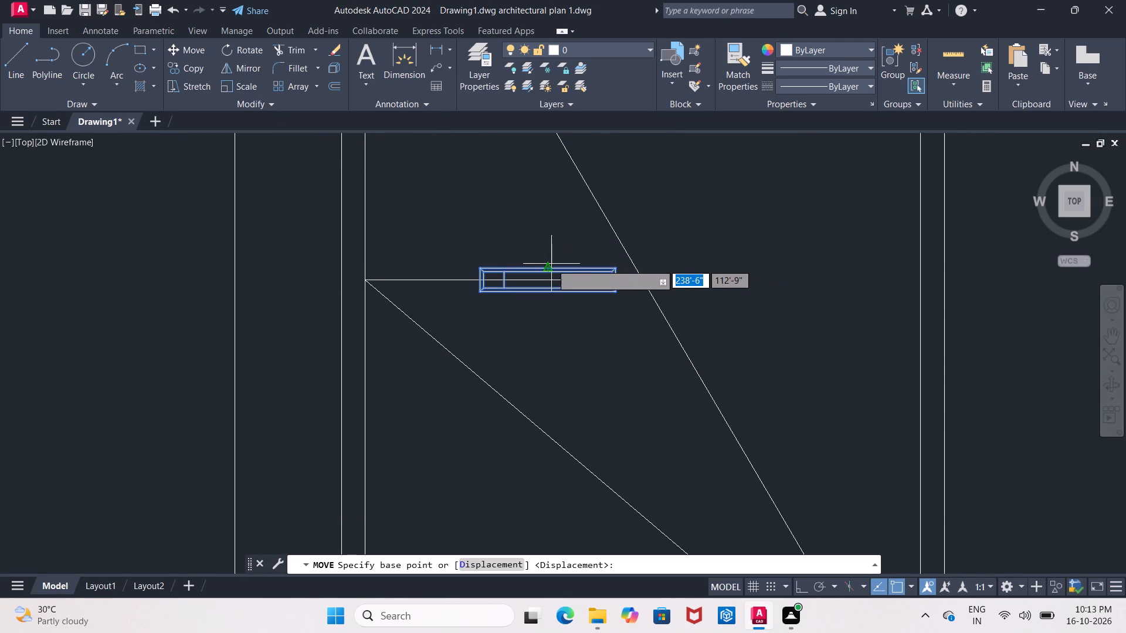
{"action": "left_click", "coordinate": [551, 267]}
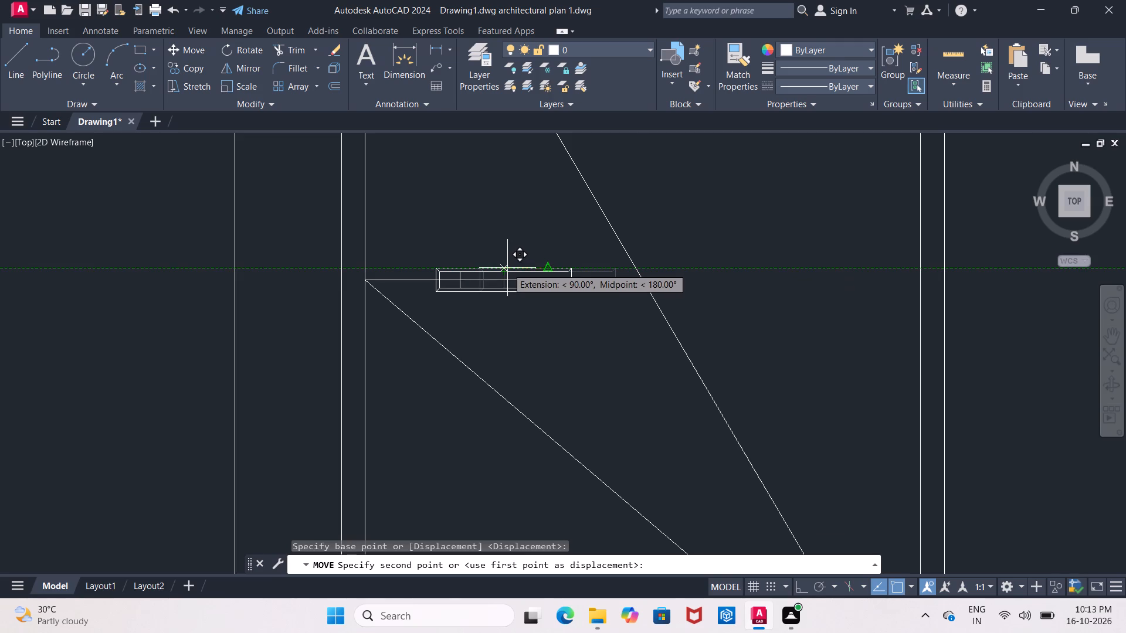
{"action": "left_click", "coordinate": [507, 268]}
Review the handle's placement in the elevation and the overall drawing of plan and elevation.
{"action": "scroll", "coordinate": [544, 309], "scroll_direction": "down", "scroll_amount": 4}
{"action": "middle_click_drag", "start_coordinate": [612, 325], "coordinate": [561, 318]}
{"action": "scroll", "coordinate": [560, 317], "scroll_direction": "down", "scroll_amount": 1}
{"action": "middle_click_drag", "start_coordinate": [596, 305], "coordinate": [487, 324]}
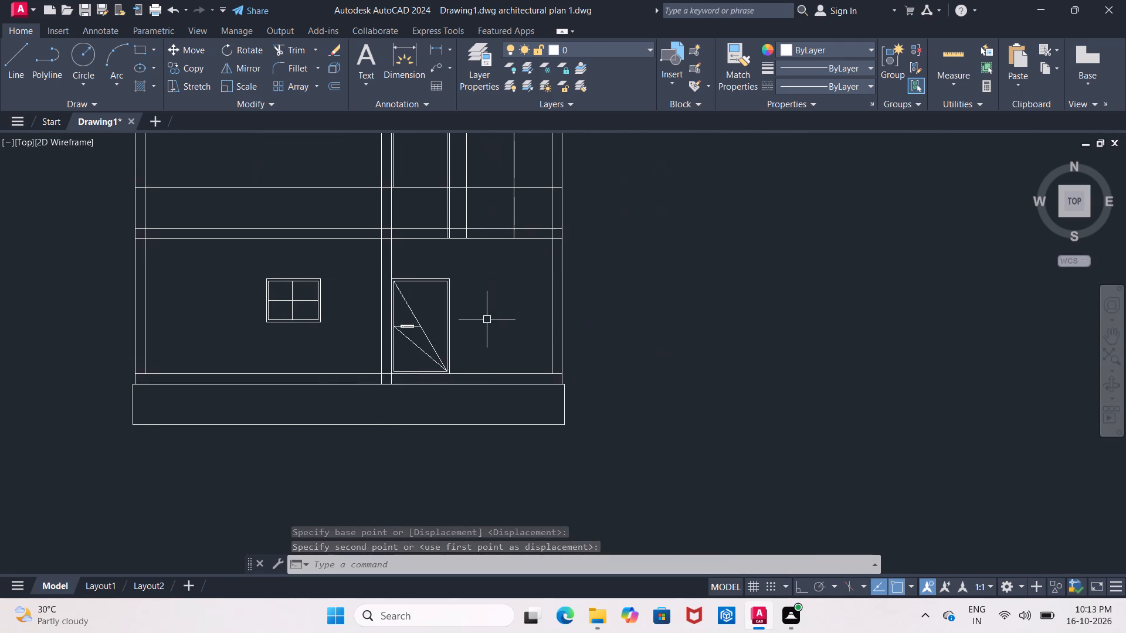
{"action": "scroll", "coordinate": [487, 319], "scroll_direction": "up", "scroll_amount": 1}
{"action": "middle_click_drag", "start_coordinate": [487, 319], "coordinate": [574, 335]}
{"action": "scroll", "coordinate": [574, 335], "scroll_direction": "down", "scroll_amount": 3}
{"action": "scroll", "coordinate": [566, 288], "scroll_direction": "up", "scroll_amount": 2}
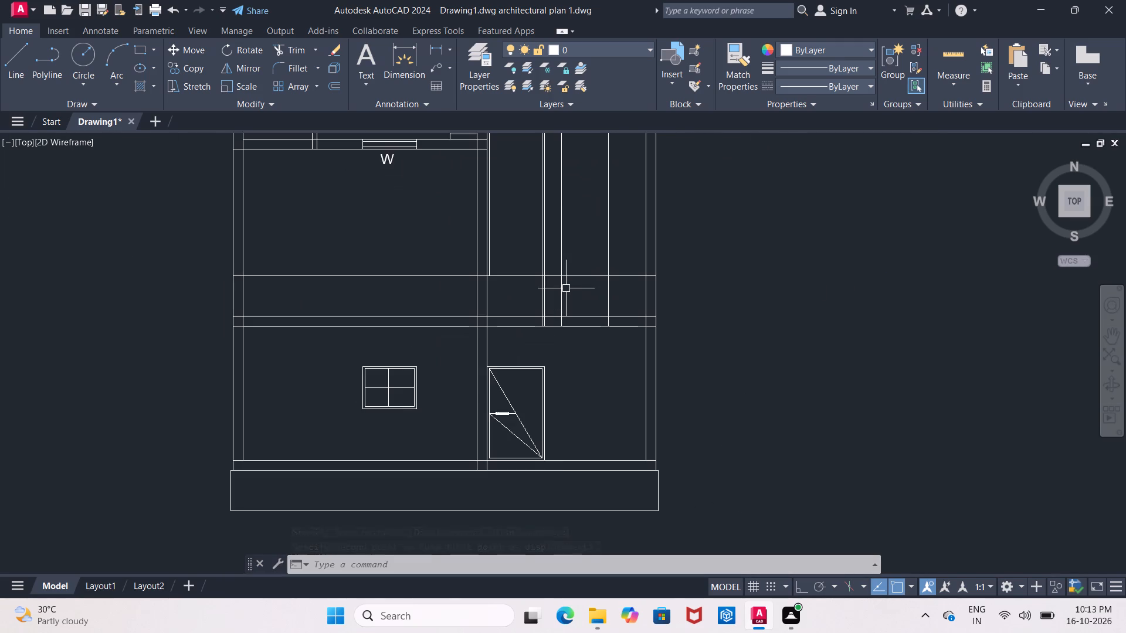
{"action": "middle_click_drag", "start_coordinate": [565, 290], "coordinate": [547, 387]}
{"action": "scroll", "coordinate": [547, 387], "scroll_direction": "down", "scroll_amount": 1}
{"action": "middle_click", "coordinate": [547, 387]}
{"action": "middle_click", "coordinate": [547, 386]}
{"action": "scroll", "coordinate": [548, 383], "scroll_direction": "down", "scroll_amount": 1}
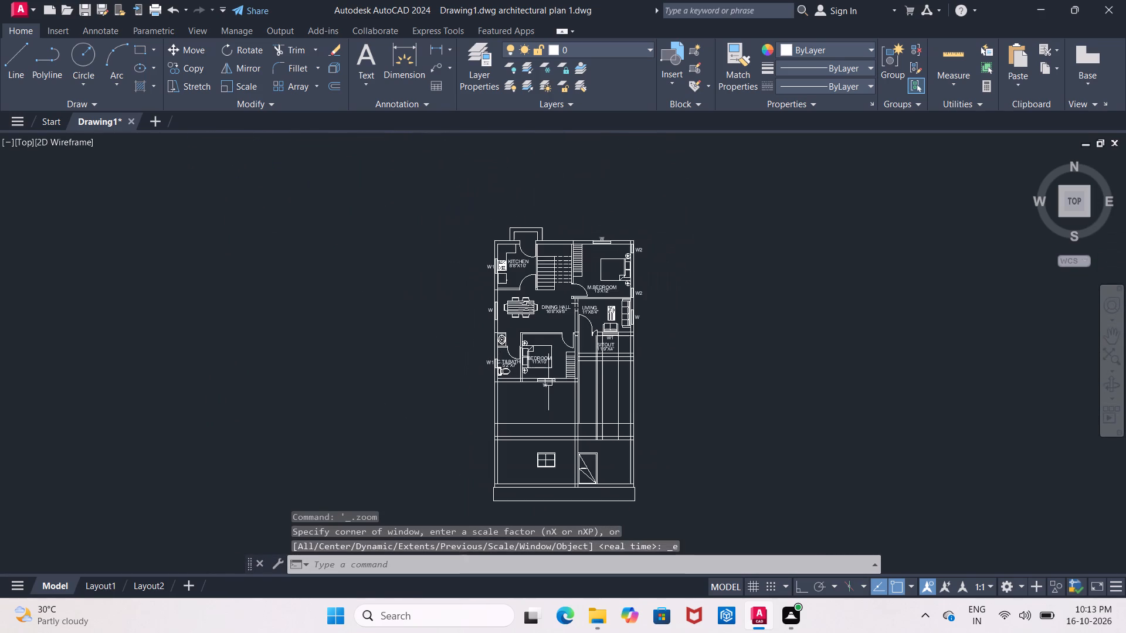
Erase the four vertical projection lines running from the sitout down to the elevation's horizontal lines.
{"action": "middle_click_drag", "start_coordinate": [605, 384], "coordinate": [544, 325]}
{"action": "scroll", "coordinate": [547, 355], "scroll_direction": "up", "scroll_amount": 3}
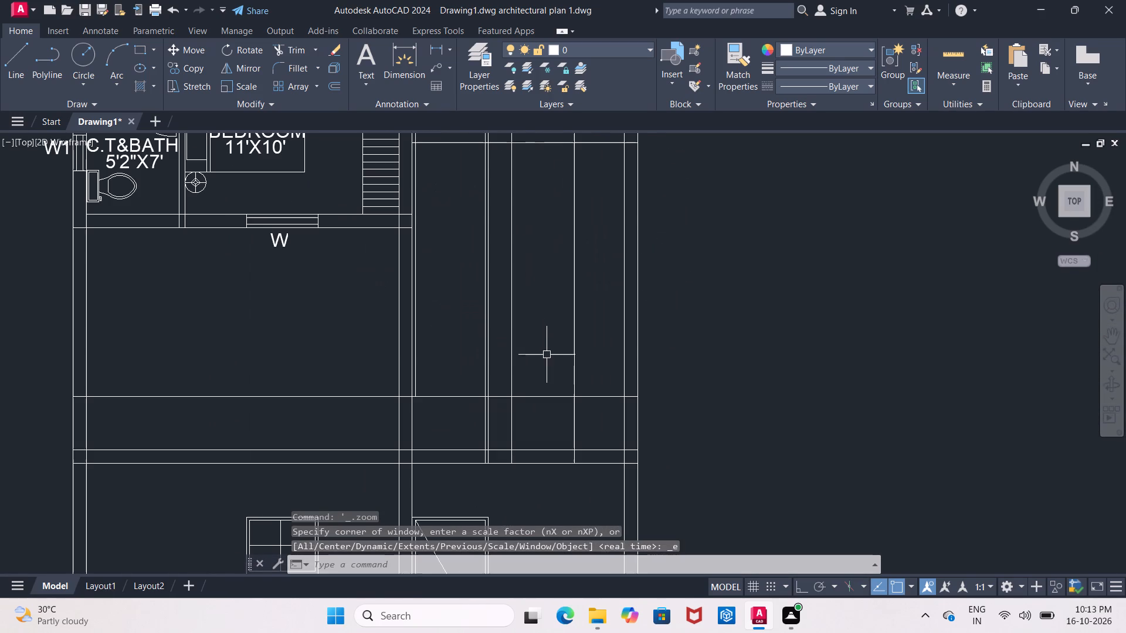
{"action": "left_click", "coordinate": [483, 352]}
{"action": "left_click", "coordinate": [490, 361]}
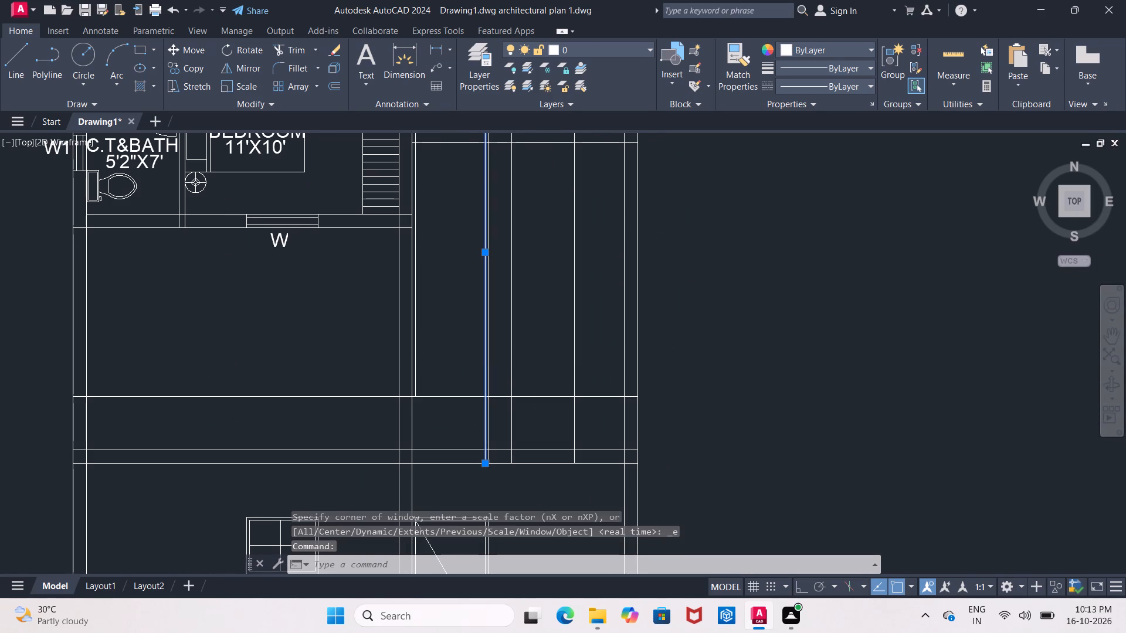
{"action": "left_click", "coordinate": [510, 369]}
{"action": "left_click", "coordinate": [574, 366]}
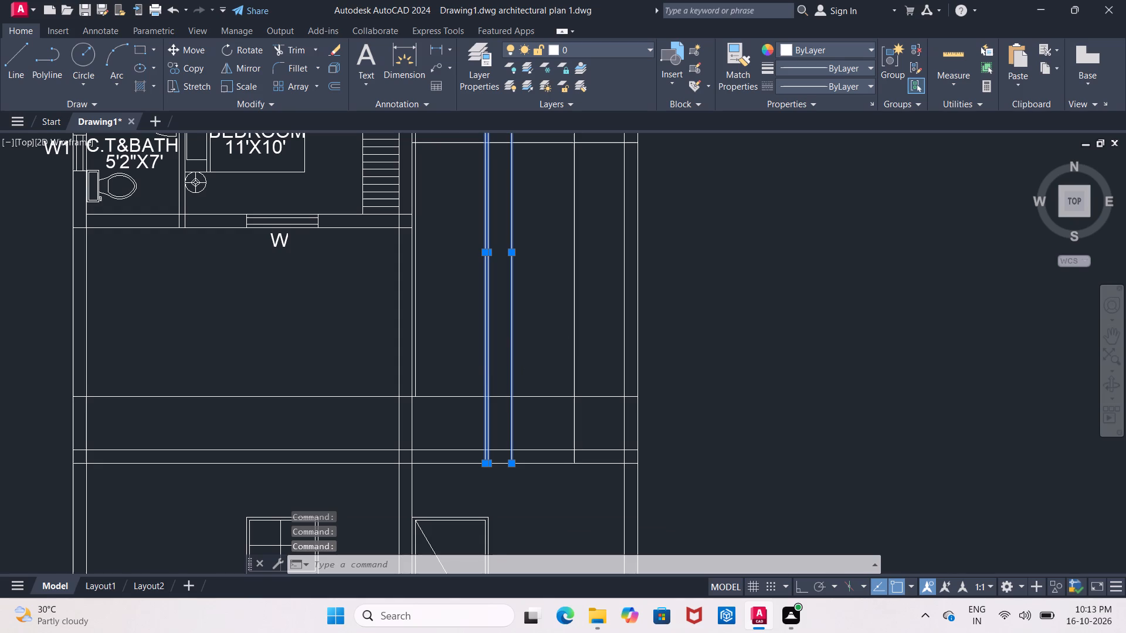
{"action": "key", "text": "Delete"}
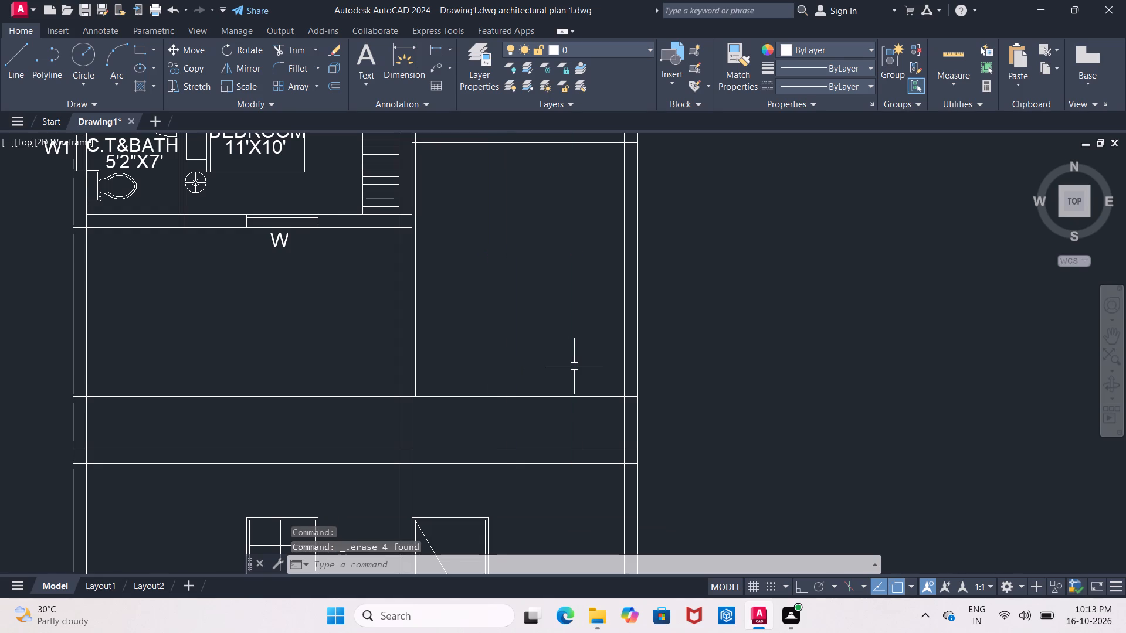
Trim away the vertical projection lines in the gap between the floor plan and the elevation.
{"action": "type", "text": "TR"}
{"action": "key", "text": "Return"}
{"action": "key", "text": "Return"}
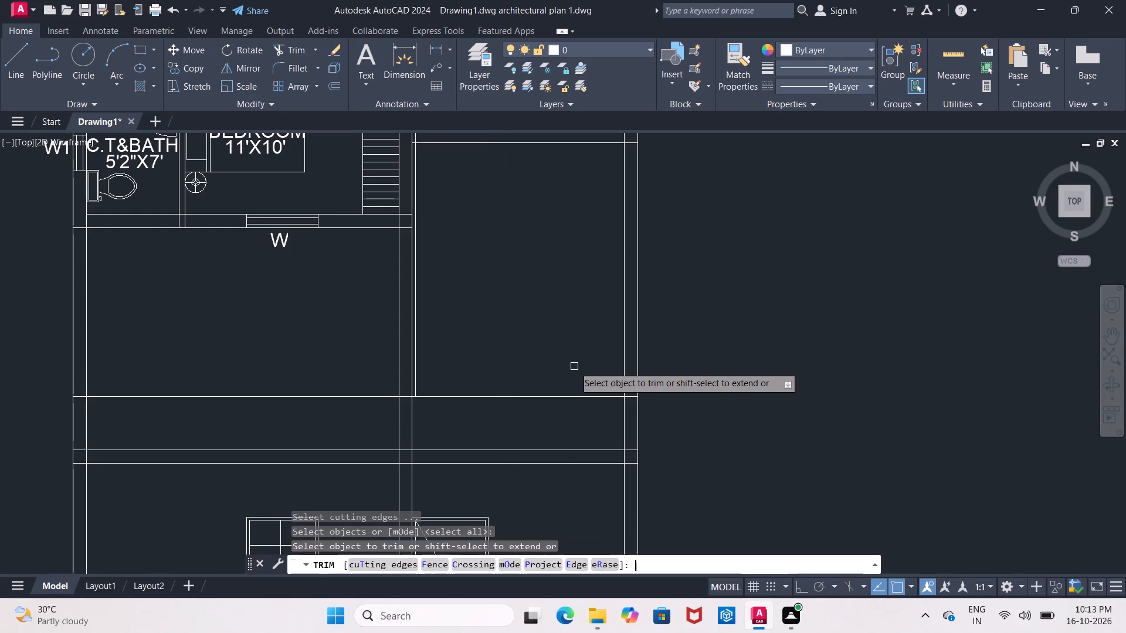
{"action": "left_click", "coordinate": [1, 339]}
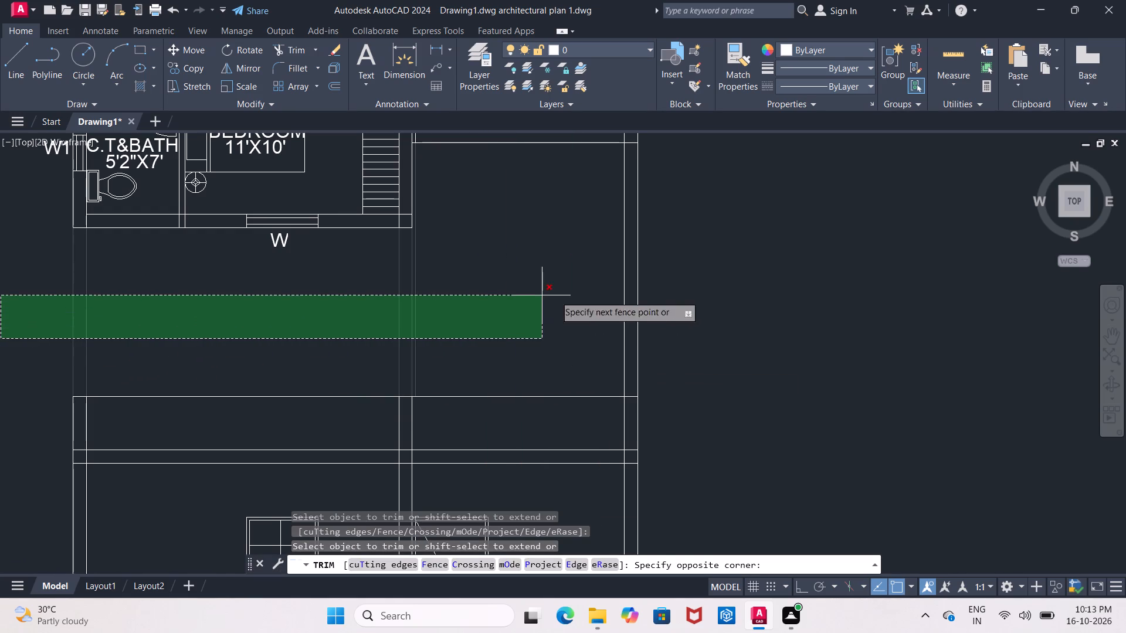
{"action": "left_click", "coordinate": [691, 292]}
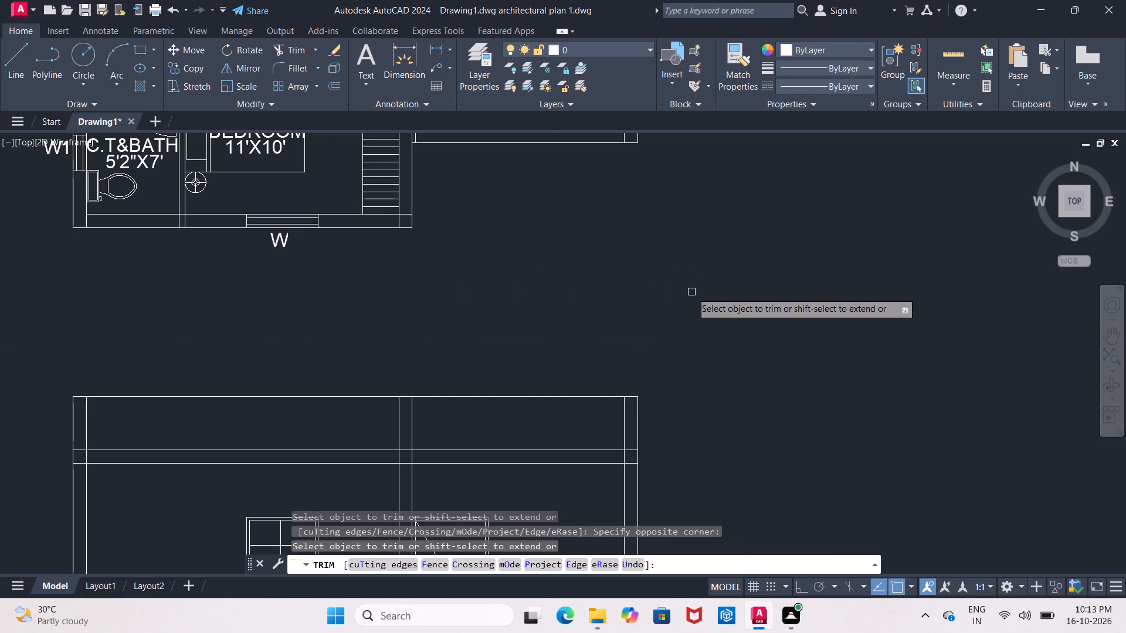
{"action": "scroll", "coordinate": [691, 292], "scroll_direction": "down", "scroll_amount": 2}
{"action": "middle_click_drag", "start_coordinate": [691, 292], "coordinate": [636, 243]}
{"action": "scroll", "coordinate": [508, 280], "scroll_direction": "up", "scroll_amount": 3}
{"action": "middle_click_drag", "start_coordinate": [518, 281], "coordinate": [540, 257]}
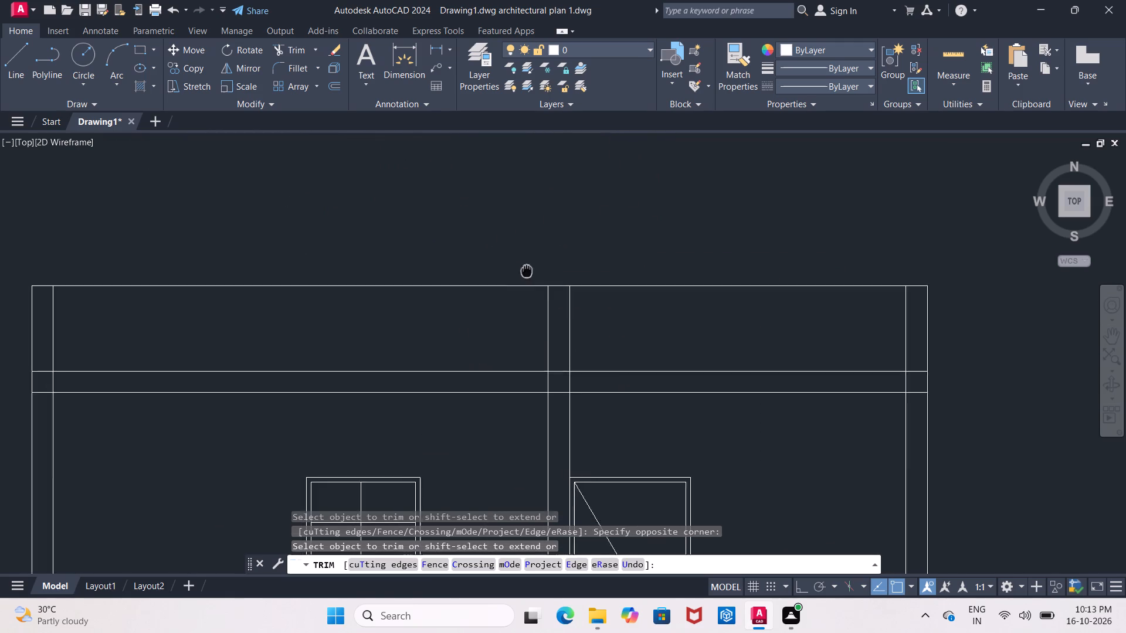
{"action": "middle_click_drag", "start_coordinate": [540, 257], "coordinate": [564, 238]}
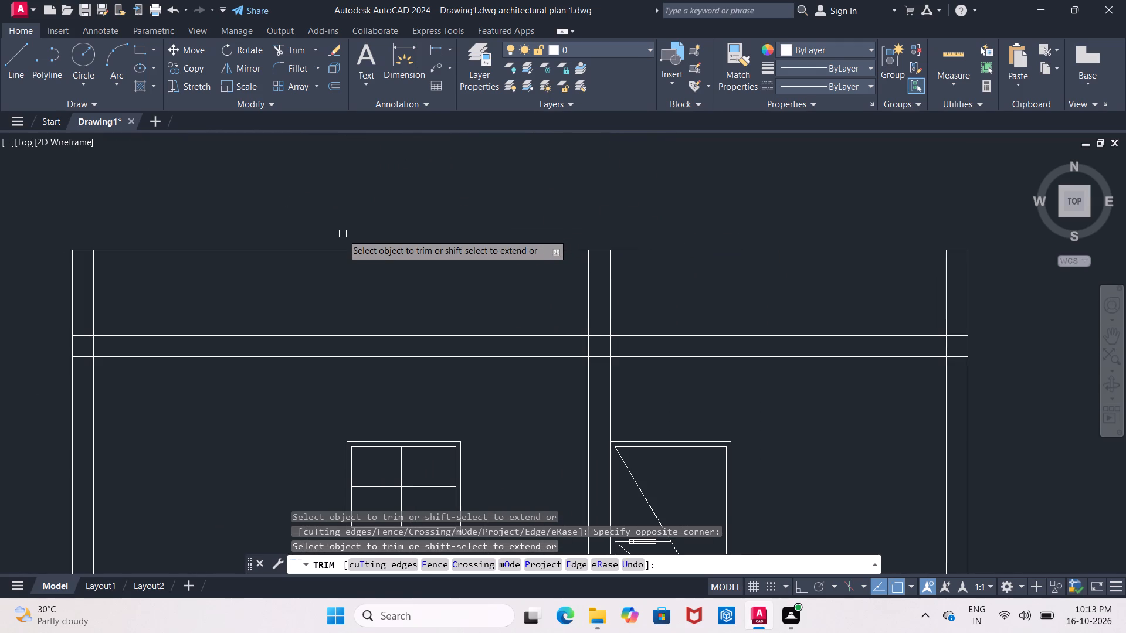
{"action": "key", "text": "Escape"}
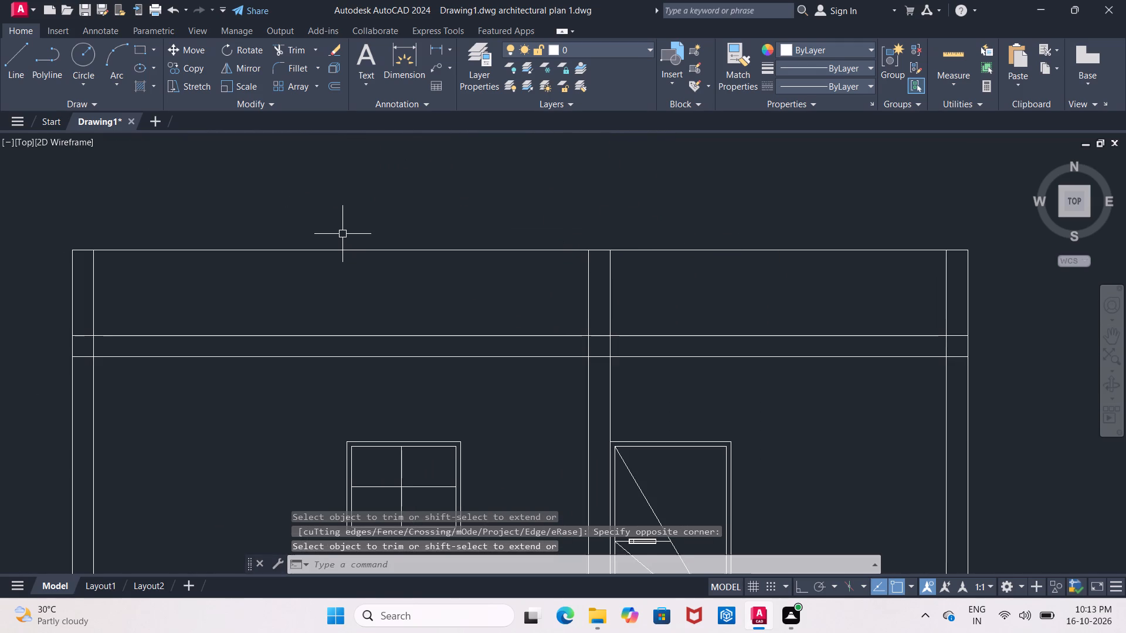
Offset the elevation's top horizontal line 4" downward.
{"action": "key", "text": "o"}
{"action": "key", "text": "Return"}
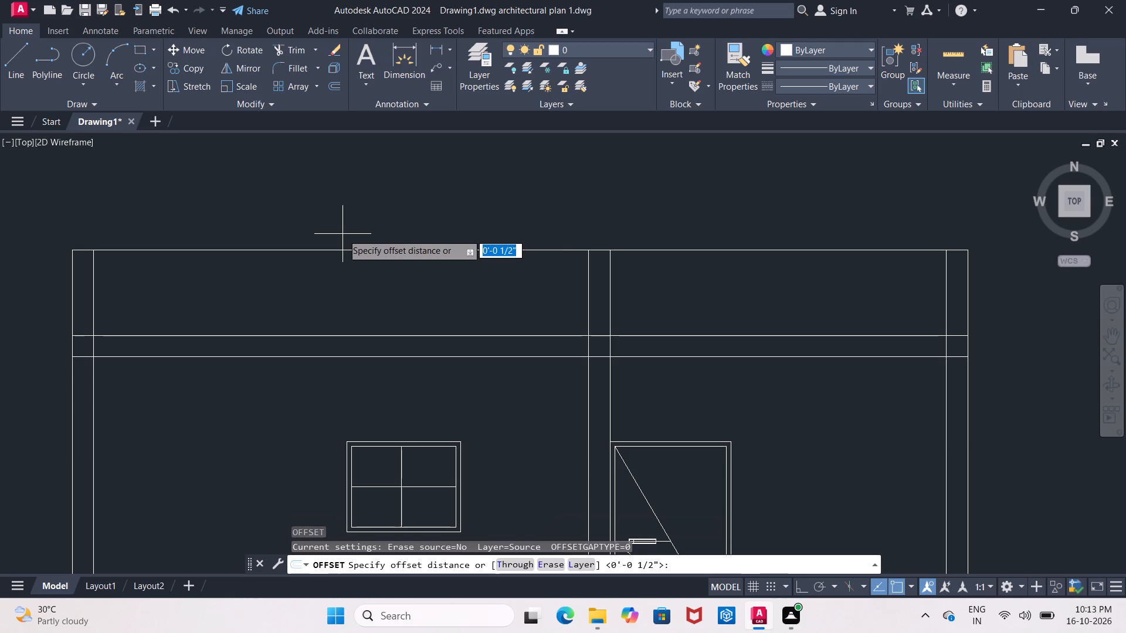
{"action": "type", "text": "4\""}
{"action": "key", "text": "Return"}
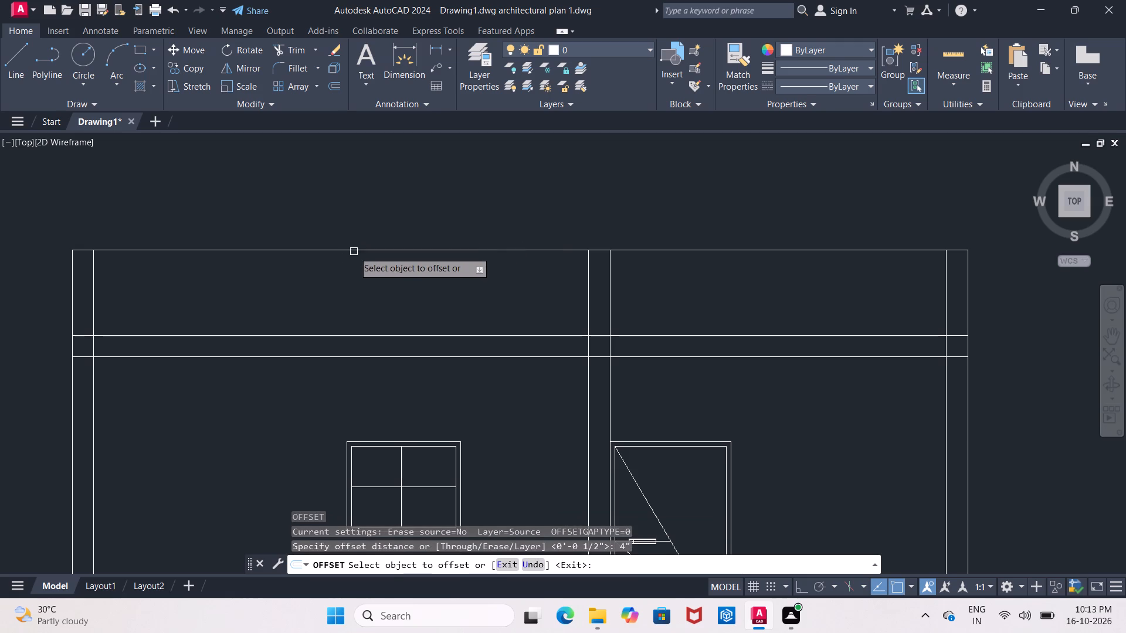
{"action": "left_click", "coordinate": [354, 253]}
{"action": "left_click", "coordinate": [360, 294]}
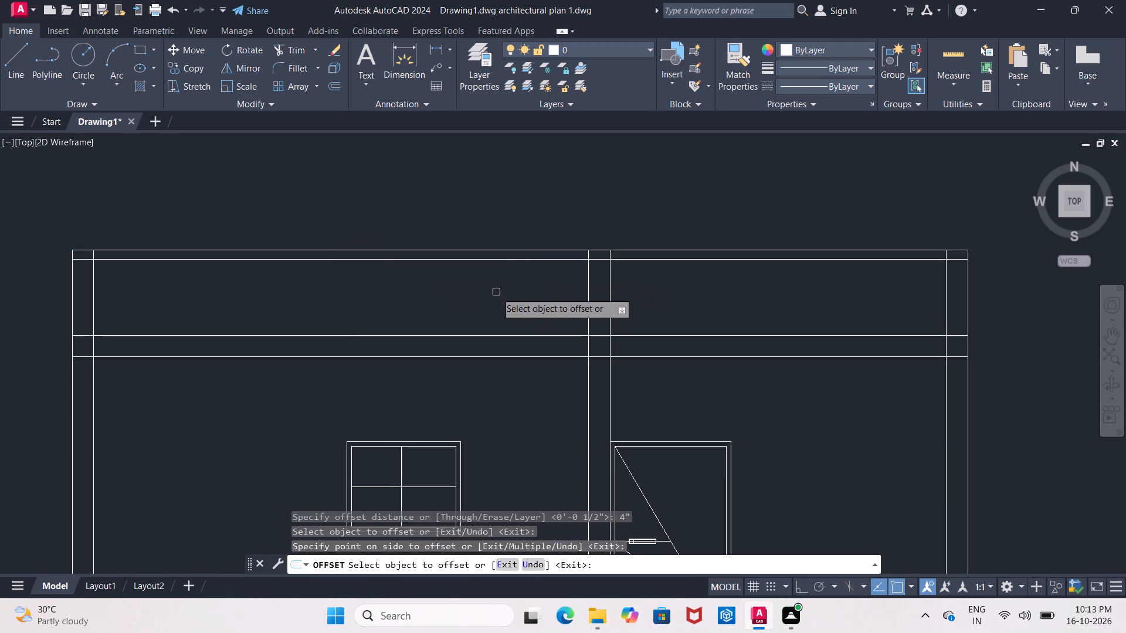
{"action": "key", "text": "Escape"}
Trim the elevation's topmost line in both bays between the columns, leaving it only over the three columns.
{"action": "type", "text": "TR"}
{"action": "key", "text": "Return"}
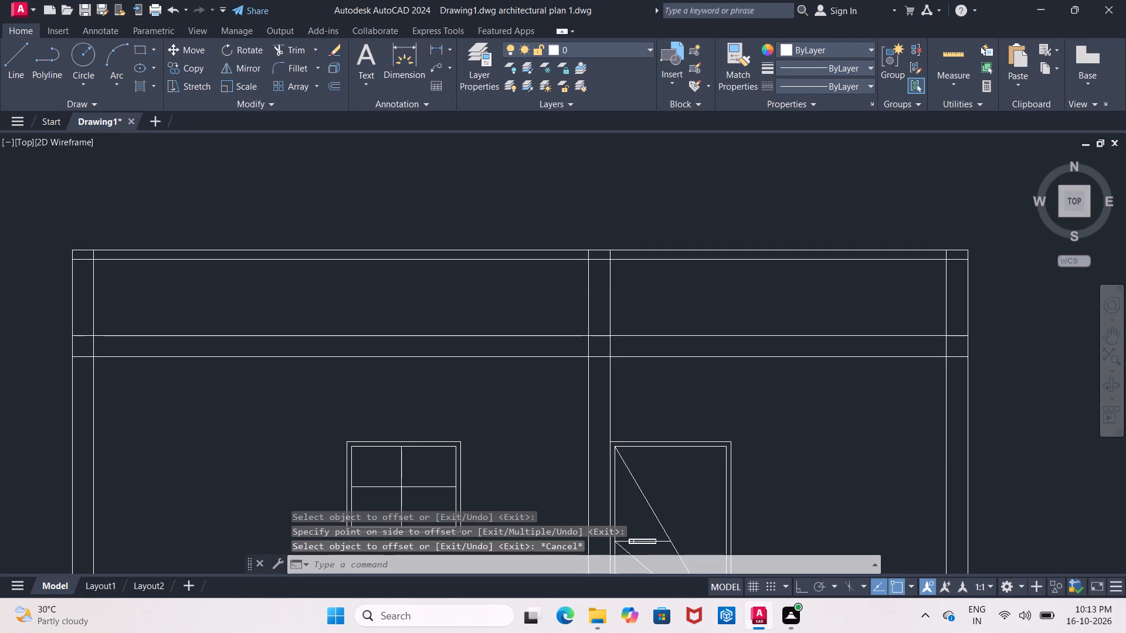
{"action": "key", "text": "Return"}
{"action": "left_click", "coordinate": [356, 249]}
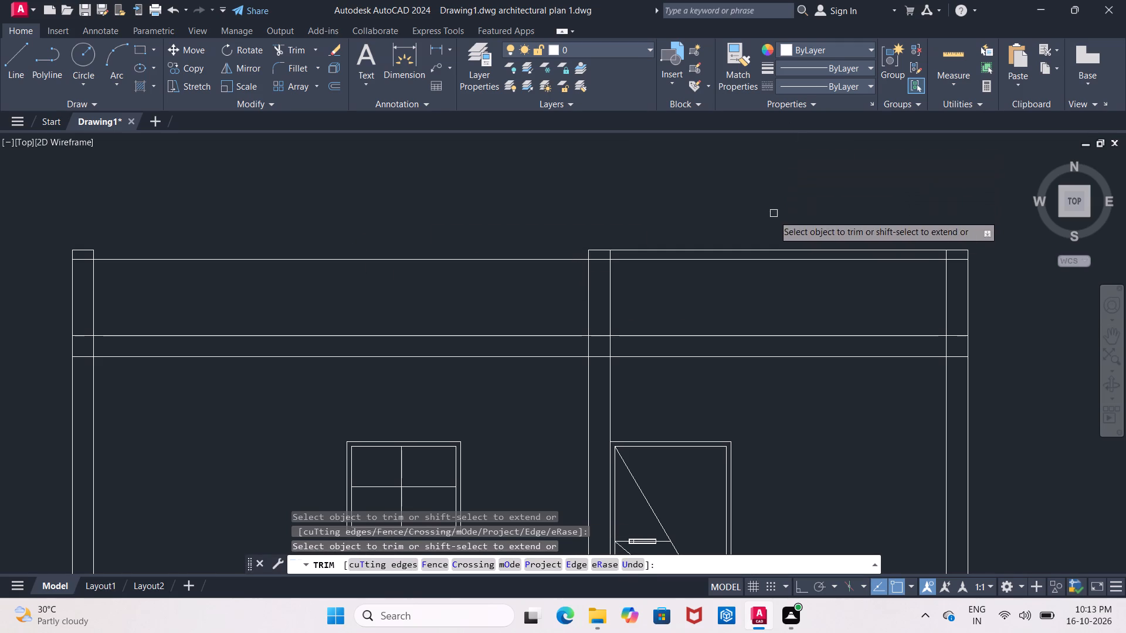
{"action": "left_click", "coordinate": [771, 252]}
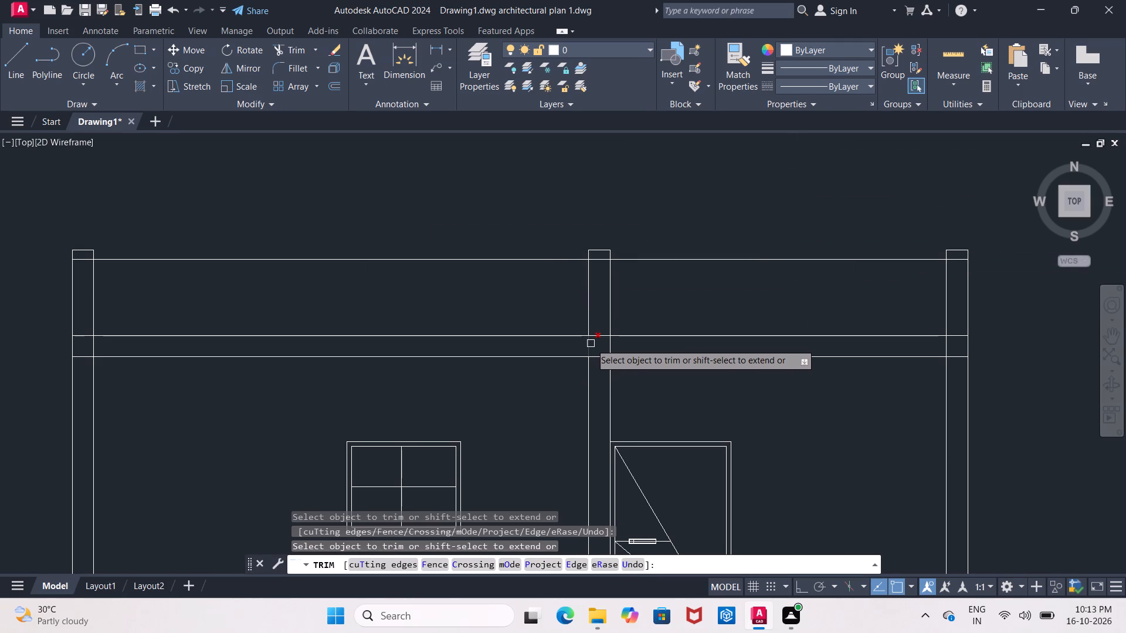
Trim the slab's upper line inside the three columns and the inner column lines crossing the slab thickness.
{"action": "left_click", "coordinate": [591, 343]}
{"action": "left_click", "coordinate": [608, 348]}
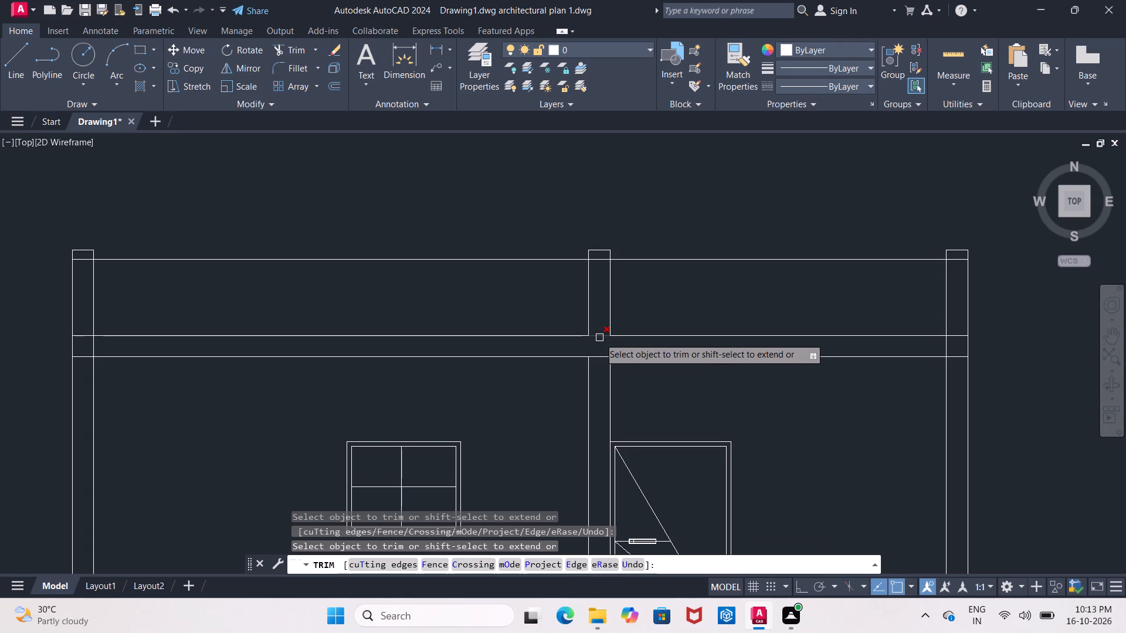
{"action": "left_click", "coordinate": [599, 337]}
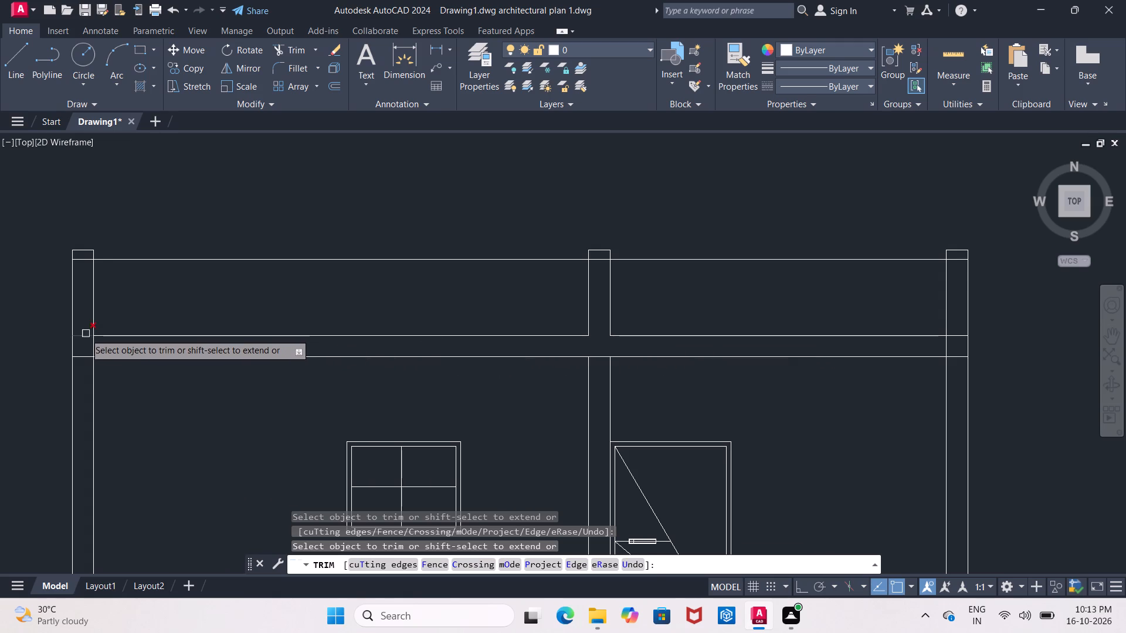
{"action": "left_click", "coordinate": [83, 333]}
{"action": "left_click", "coordinate": [91, 344]}
{"action": "middle_click_drag", "start_coordinate": [221, 404], "coordinate": [86, 382]}
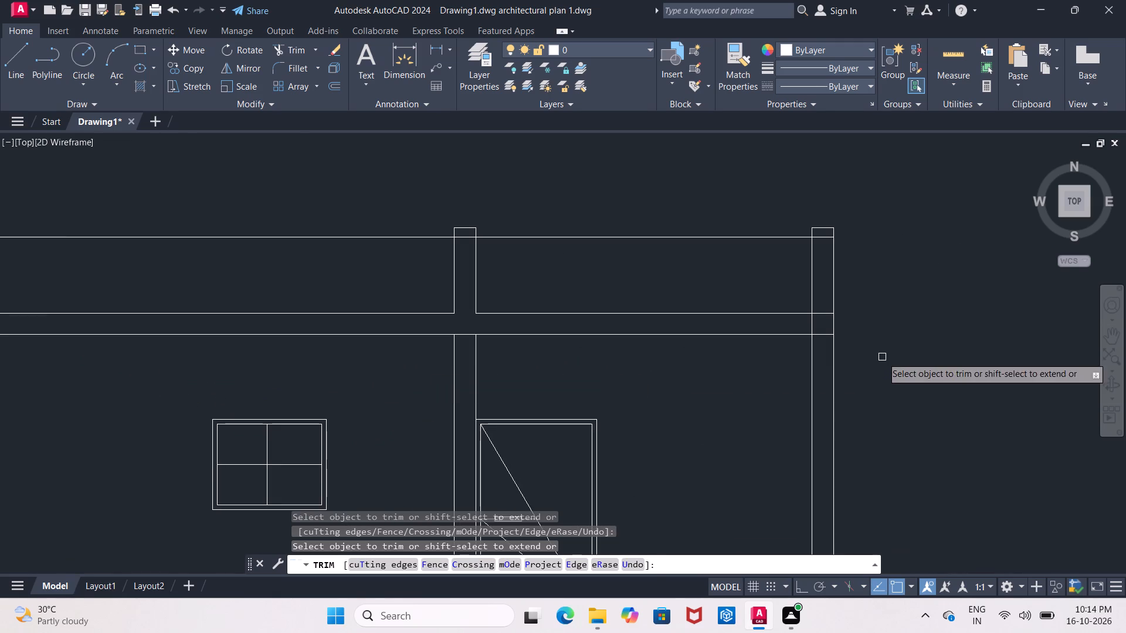
{"action": "left_click", "coordinate": [812, 329]}
{"action": "left_click", "coordinate": [825, 316]}
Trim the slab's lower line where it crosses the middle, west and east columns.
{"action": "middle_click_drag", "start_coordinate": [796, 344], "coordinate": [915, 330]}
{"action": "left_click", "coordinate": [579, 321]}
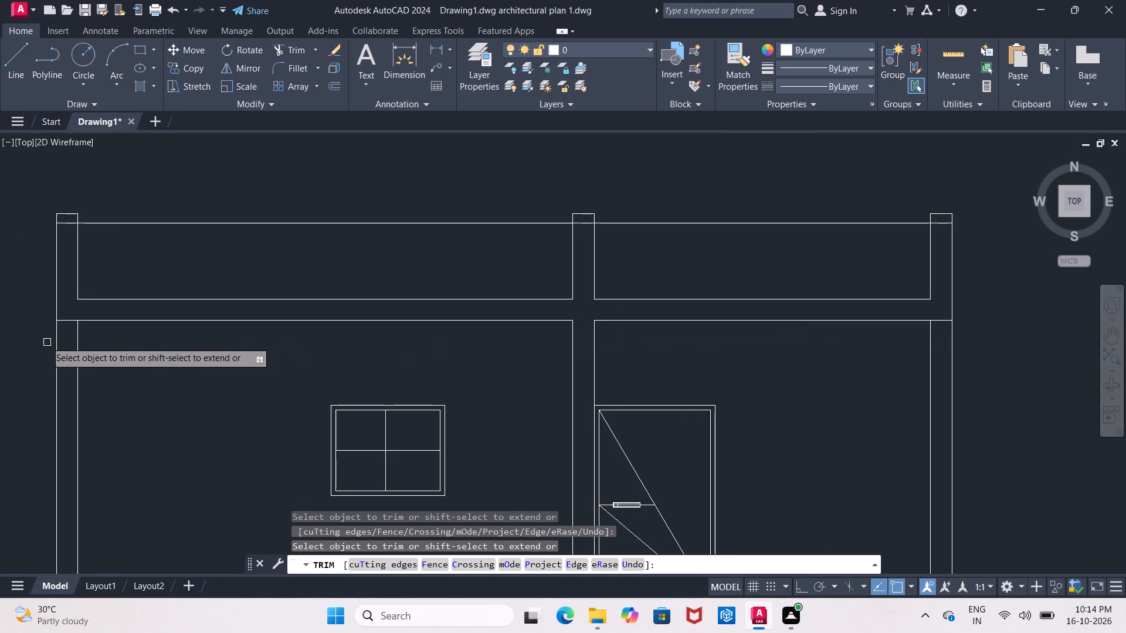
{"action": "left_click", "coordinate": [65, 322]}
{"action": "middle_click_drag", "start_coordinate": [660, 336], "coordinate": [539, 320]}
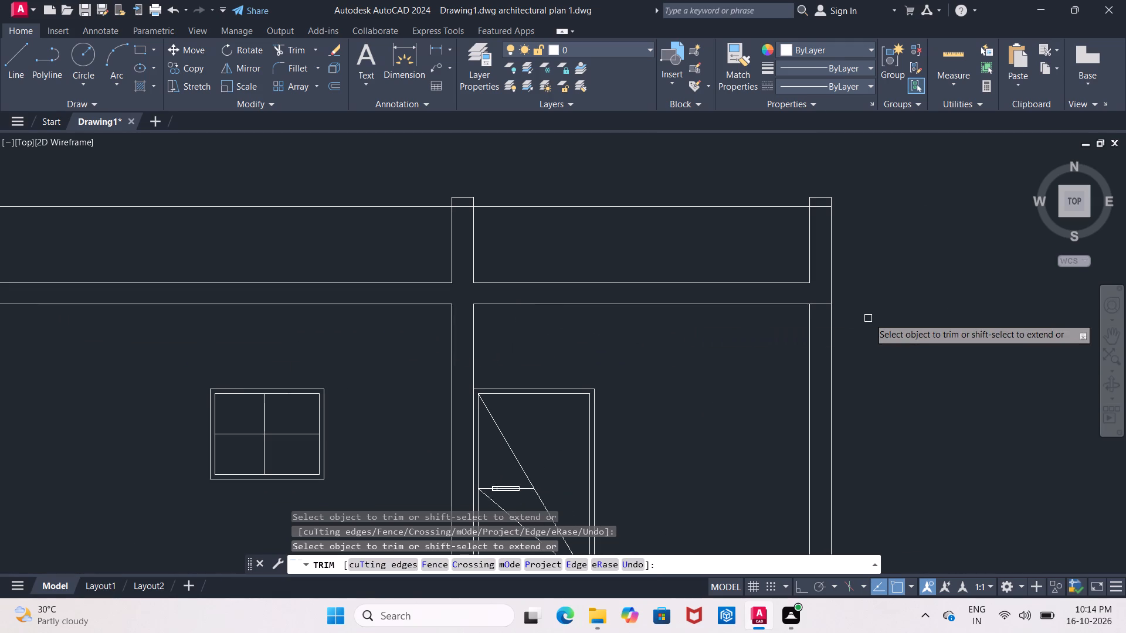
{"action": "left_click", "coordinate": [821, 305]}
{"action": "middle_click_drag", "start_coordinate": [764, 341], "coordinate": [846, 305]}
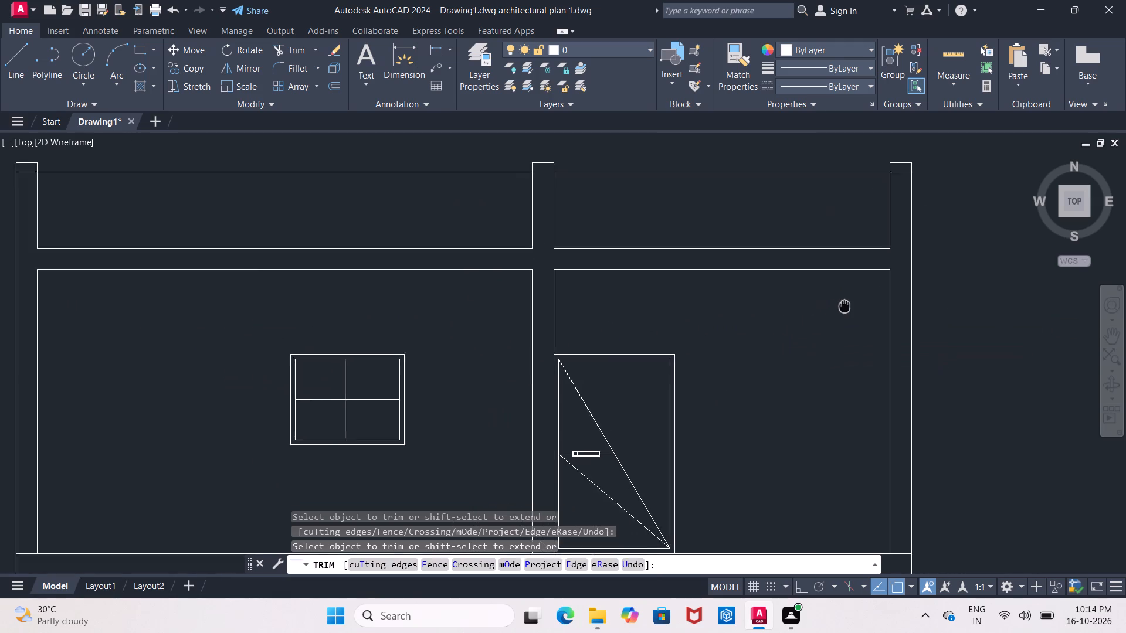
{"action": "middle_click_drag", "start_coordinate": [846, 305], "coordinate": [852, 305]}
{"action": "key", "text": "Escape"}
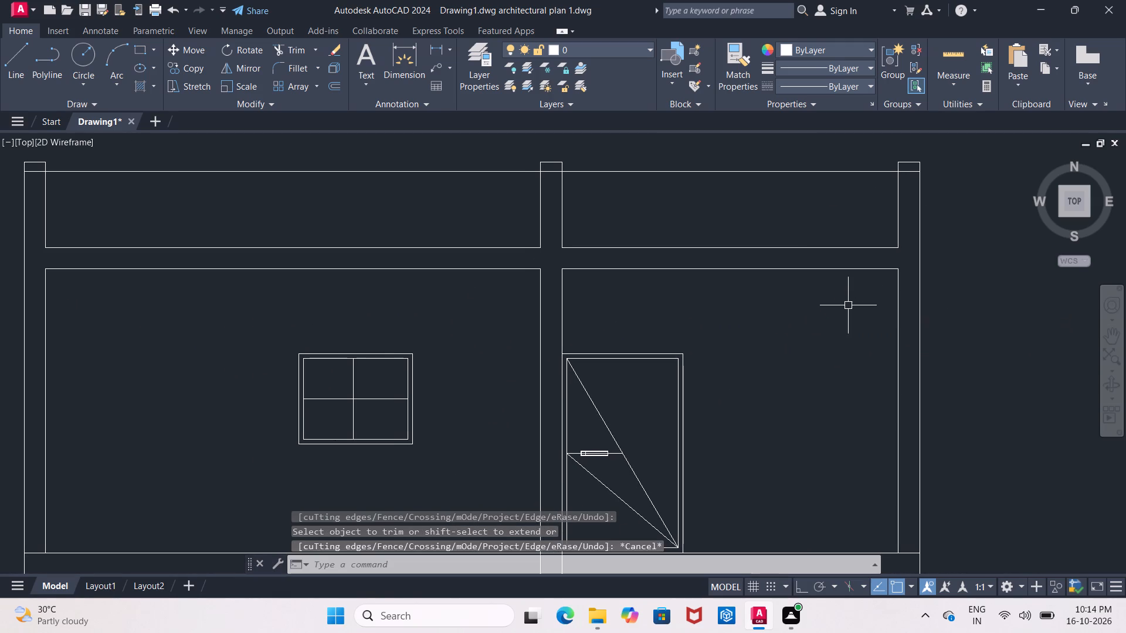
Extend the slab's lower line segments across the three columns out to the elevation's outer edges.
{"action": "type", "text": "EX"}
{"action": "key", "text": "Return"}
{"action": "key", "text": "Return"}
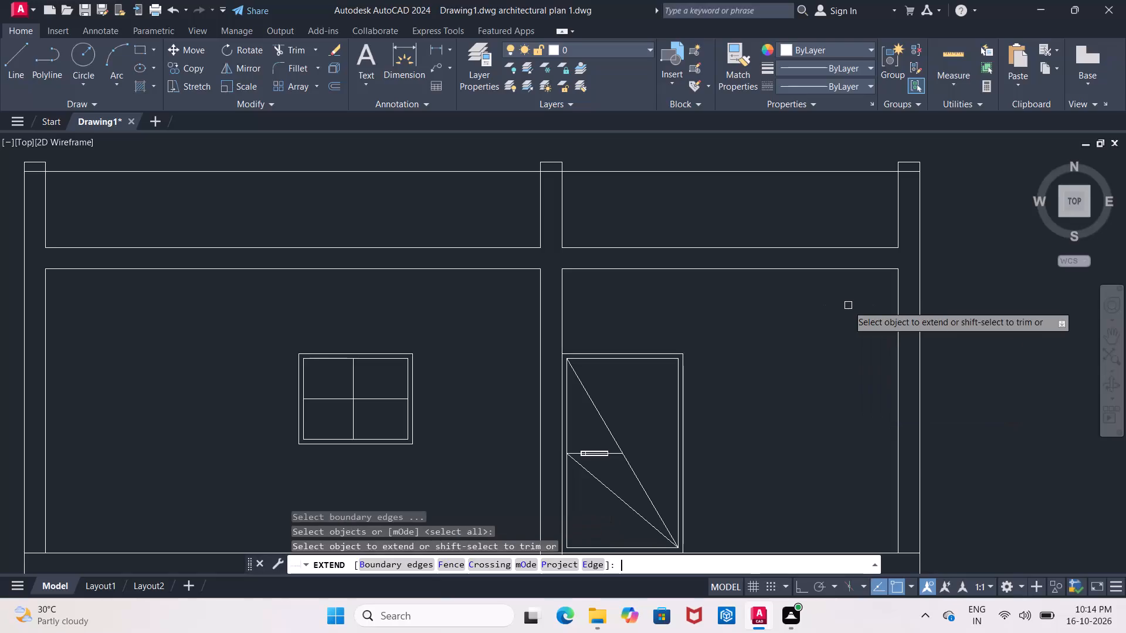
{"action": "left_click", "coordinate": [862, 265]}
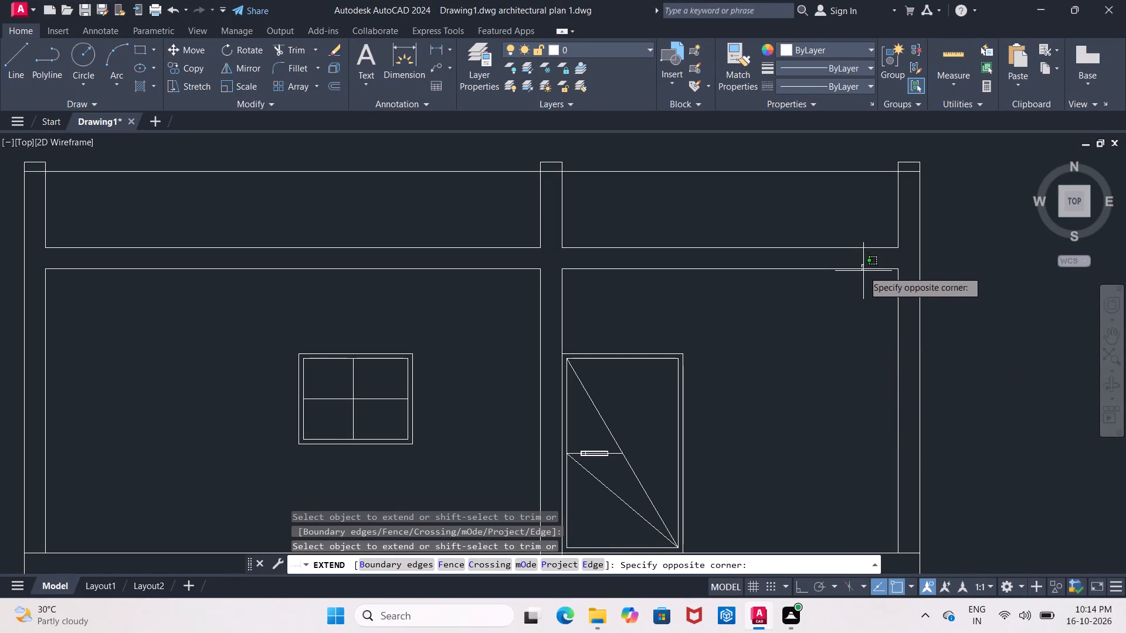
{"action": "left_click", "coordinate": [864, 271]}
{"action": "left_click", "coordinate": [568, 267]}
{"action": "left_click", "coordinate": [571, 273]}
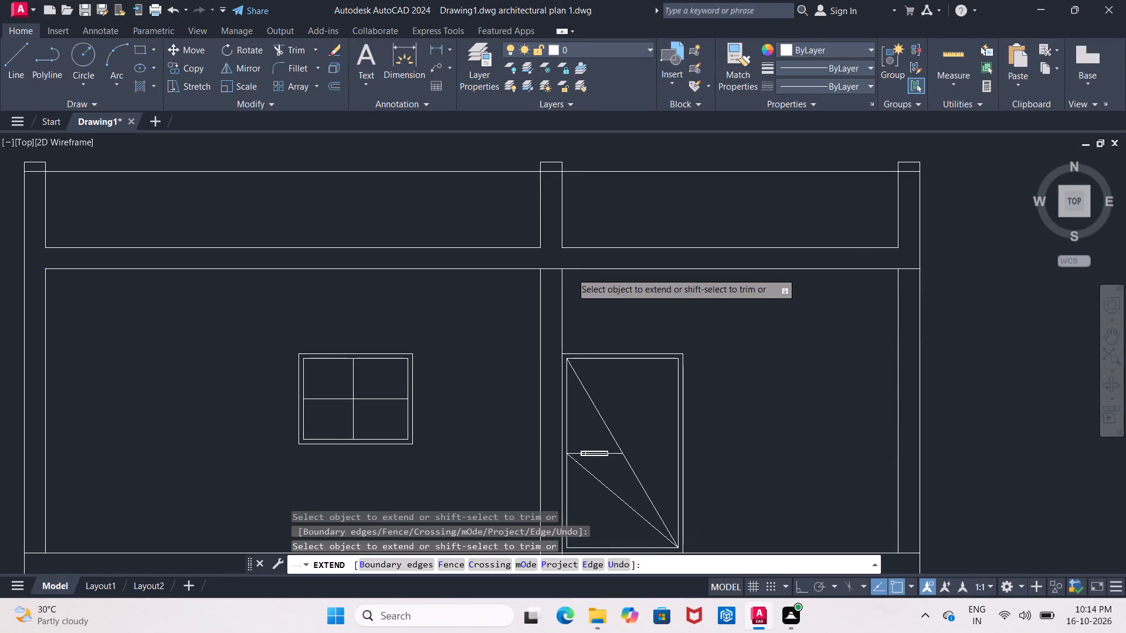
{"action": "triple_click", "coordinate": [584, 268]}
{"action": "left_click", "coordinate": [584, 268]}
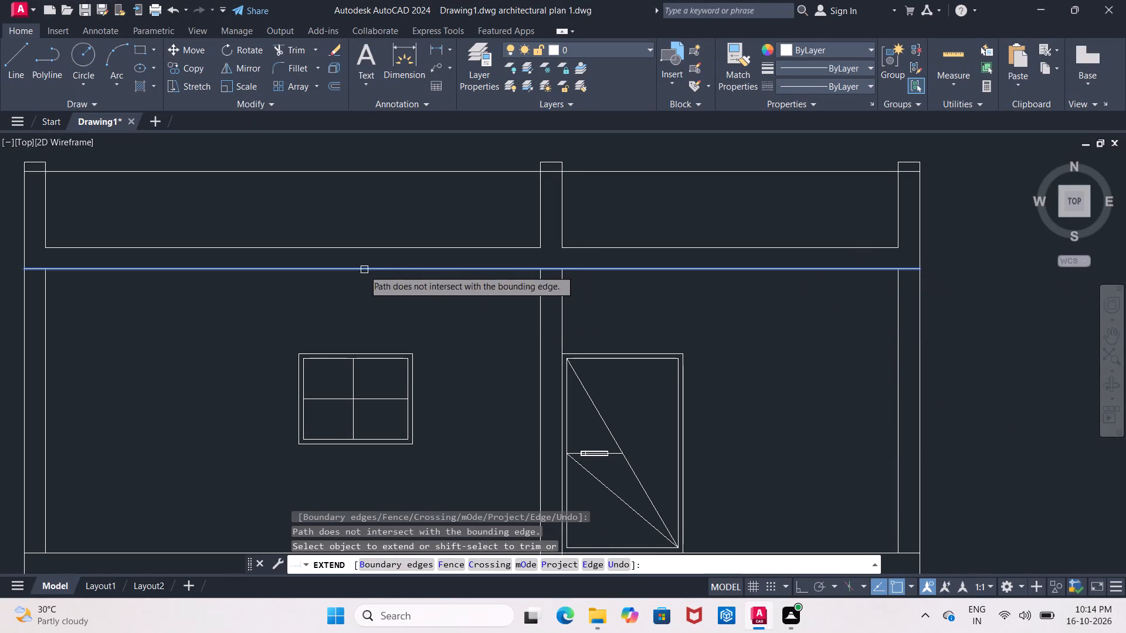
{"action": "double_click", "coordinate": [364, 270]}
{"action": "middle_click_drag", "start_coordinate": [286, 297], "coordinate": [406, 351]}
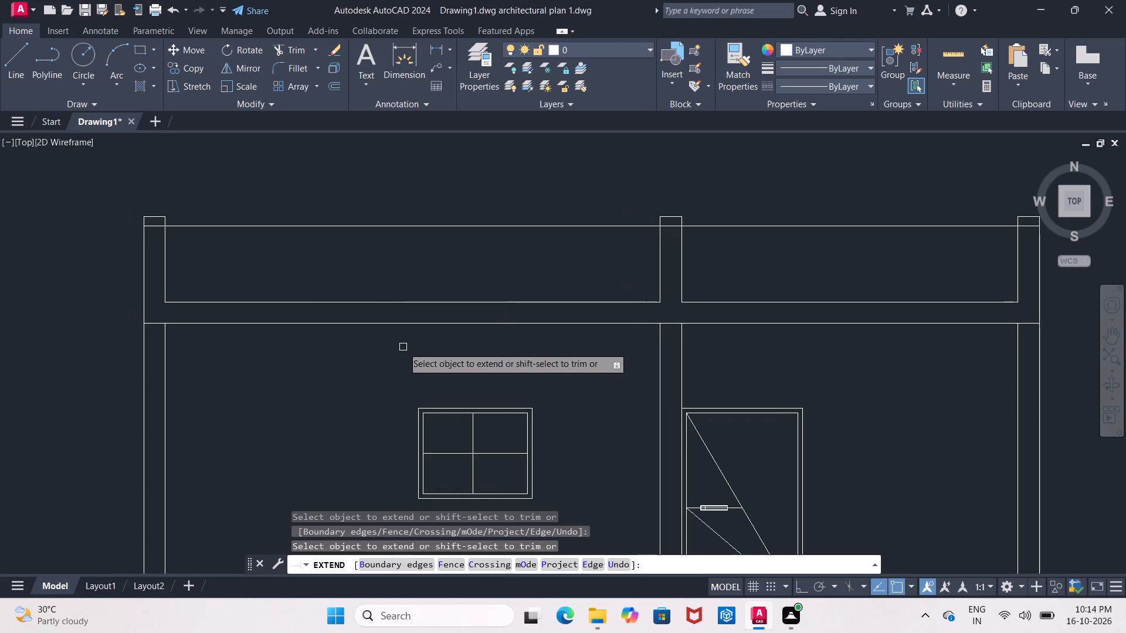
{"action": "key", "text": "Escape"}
Offset the top edge of the elevation's west column 4" upward.
{"action": "scroll", "coordinate": [141, 178], "scroll_direction": "up", "scroll_amount": 1}
{"action": "scroll", "coordinate": [182, 217], "scroll_direction": "up", "scroll_amount": 2}
{"action": "middle_click_drag", "start_coordinate": [187, 221], "coordinate": [422, 246]}
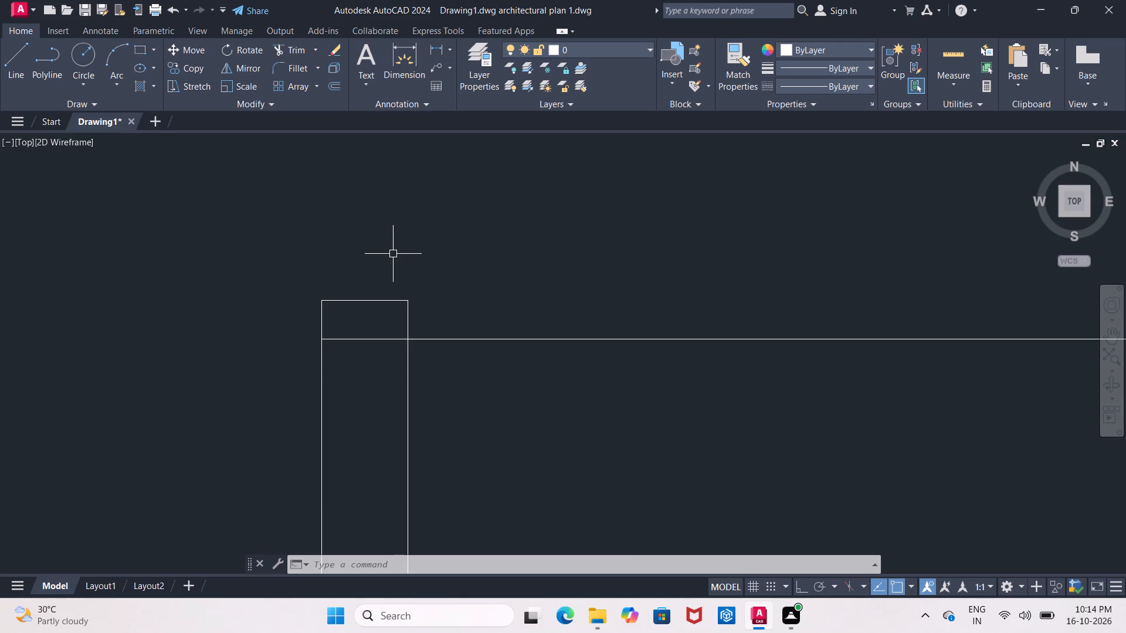
{"action": "key", "text": "o"}
{"action": "key", "text": "Return"}
{"action": "key", "text": "4"}
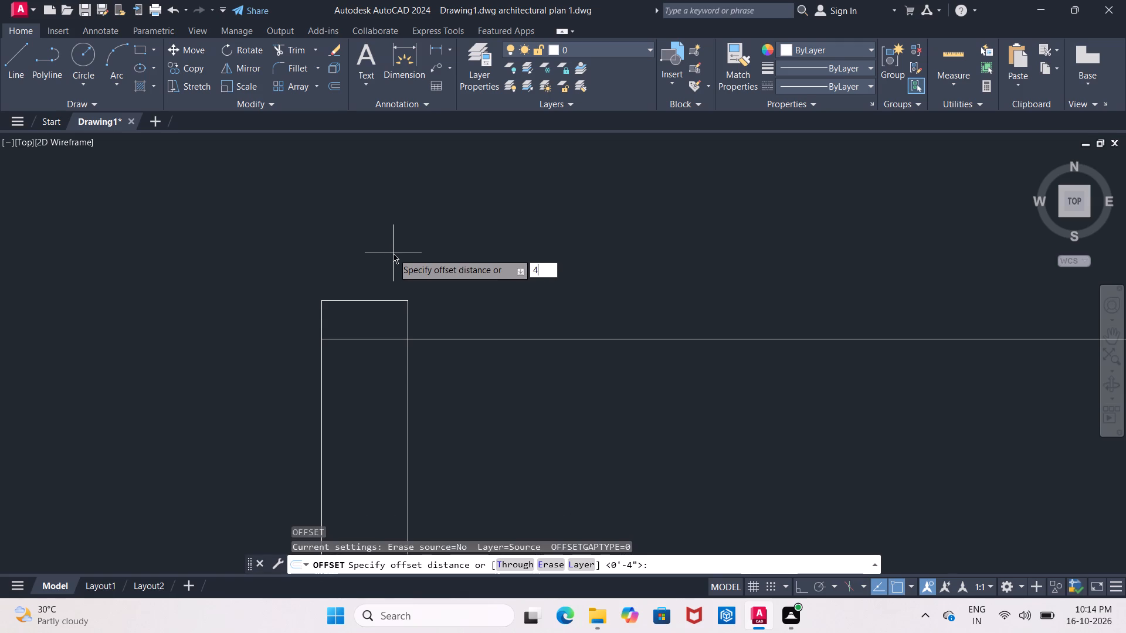
{"action": "key", "text": "shift+quotedbl"}
{"action": "key", "text": "Return"}
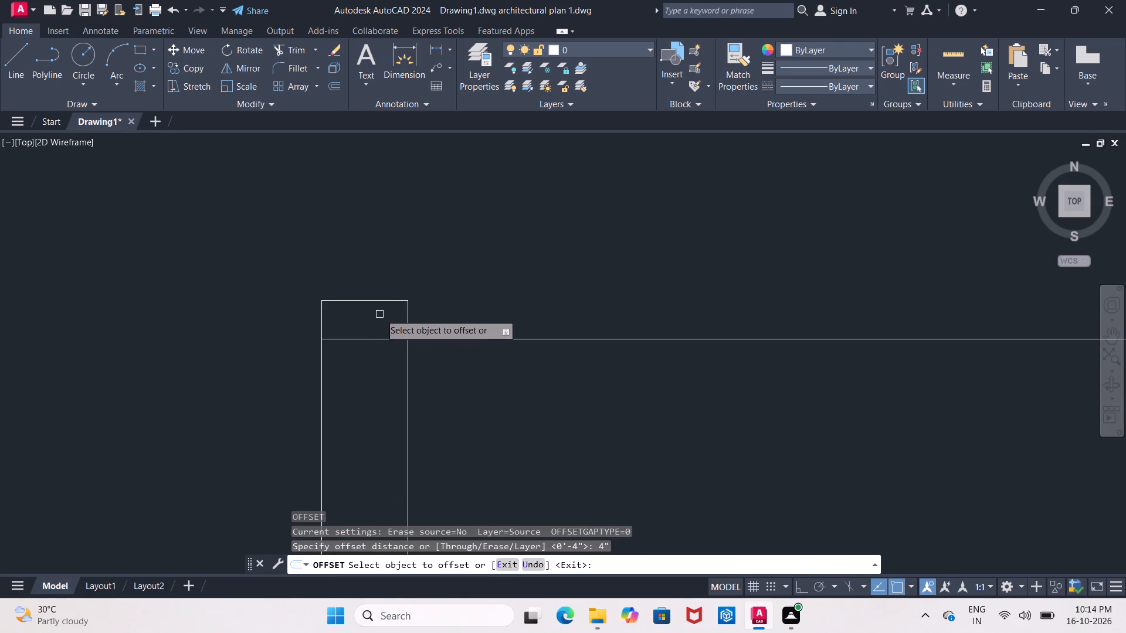
{"action": "left_click", "coordinate": [382, 302]}
{"action": "left_click", "coordinate": [381, 267]}
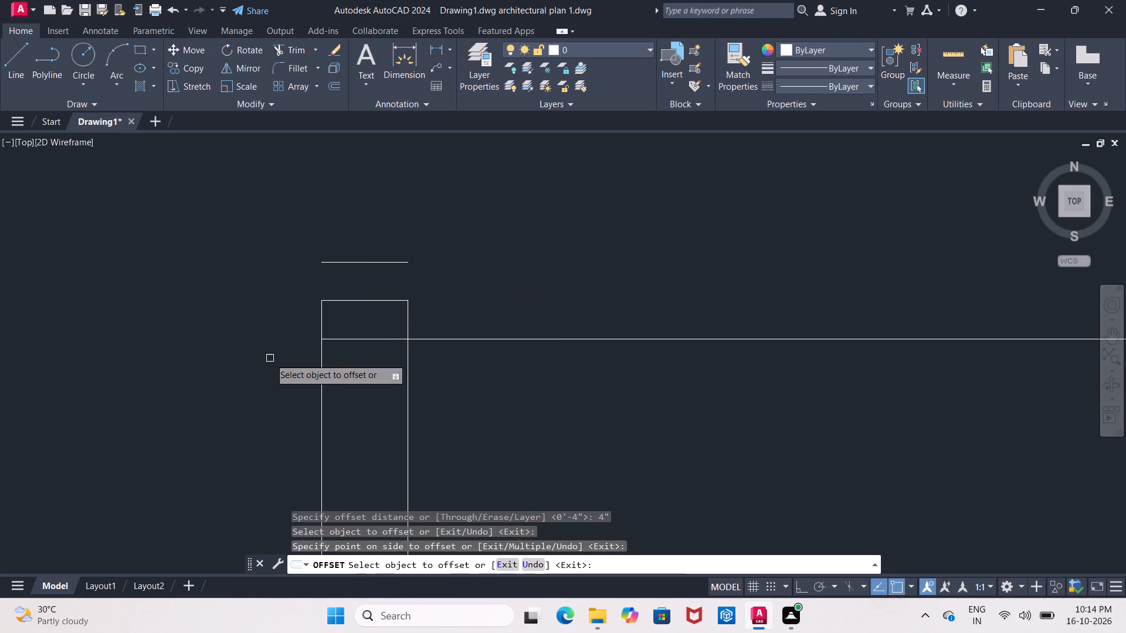
Offset both vertical side lines of the west column 4" outward.
{"action": "left_click", "coordinate": [321, 328]}
{"action": "left_click_drag", "start_coordinate": [260, 321], "coordinate": [272, 324]}
{"action": "left_click", "coordinate": [414, 328]}
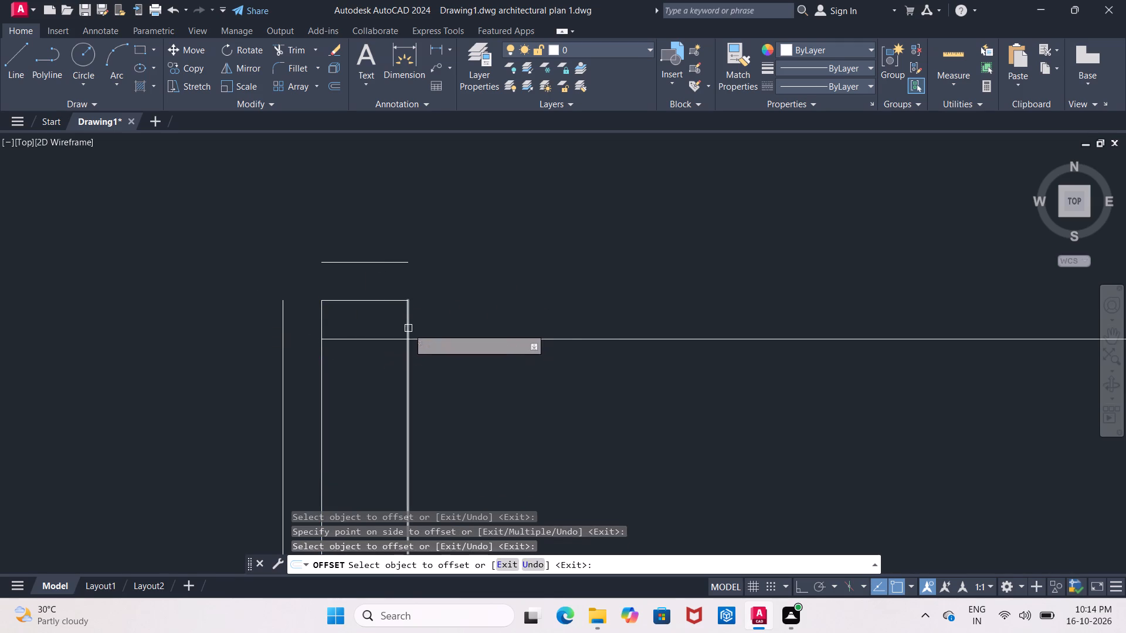
{"action": "left_click", "coordinate": [408, 328]}
{"action": "left_click", "coordinate": [579, 321]}
{"action": "key", "text": "Escape"}
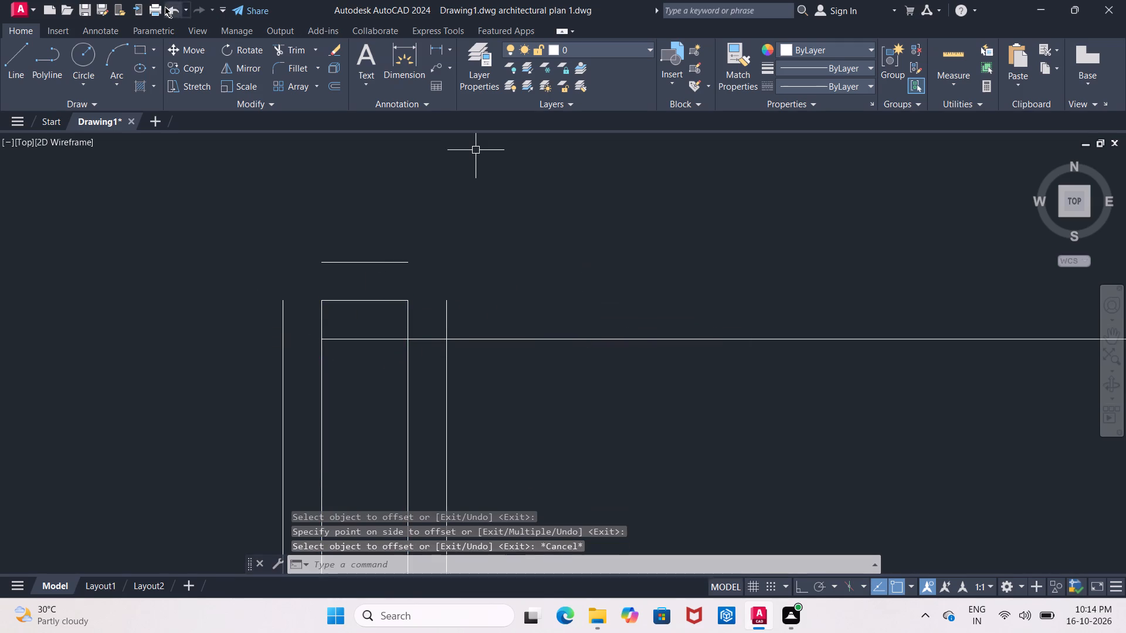
Fillet both ends of the west column's top edge and the parallel line above it into a rounded cap.
{"action": "left_click", "coordinate": [291, 66]}
{"action": "left_click", "coordinate": [330, 258]}
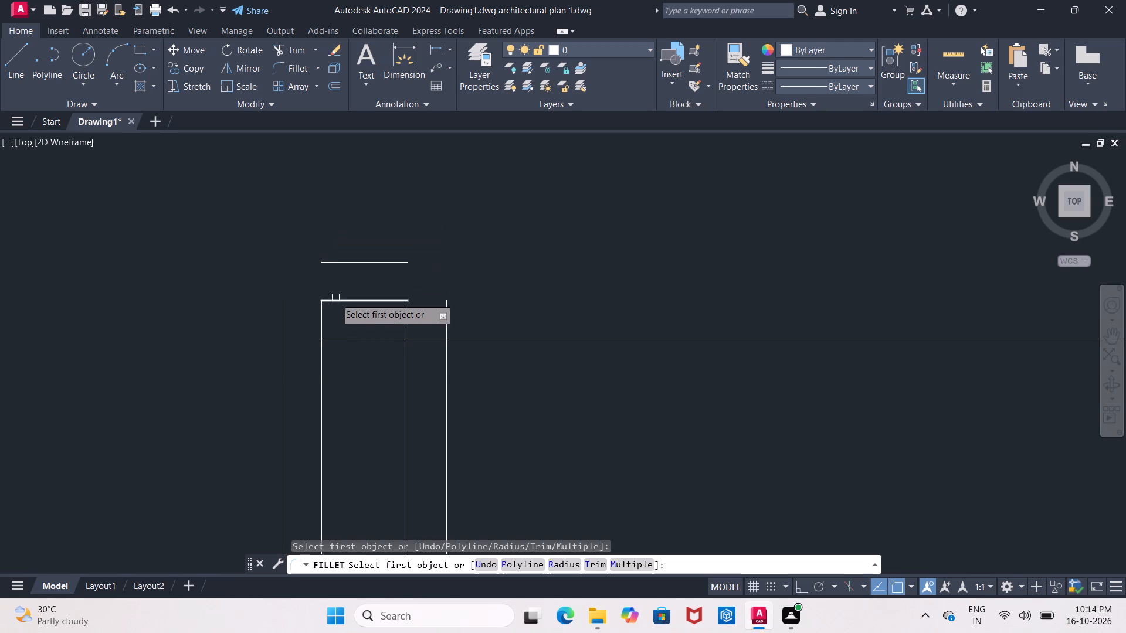
{"action": "left_click", "coordinate": [338, 302]}
{"action": "left_click", "coordinate": [335, 265]}
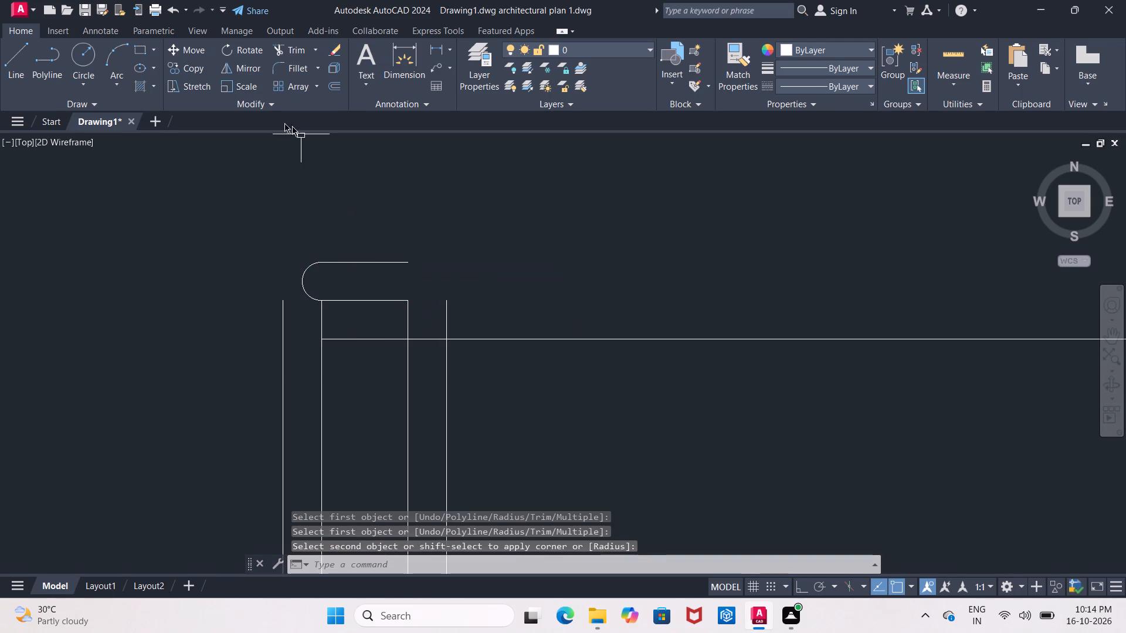
{"action": "left_click", "coordinate": [281, 63]}
{"action": "left_click", "coordinate": [374, 263]}
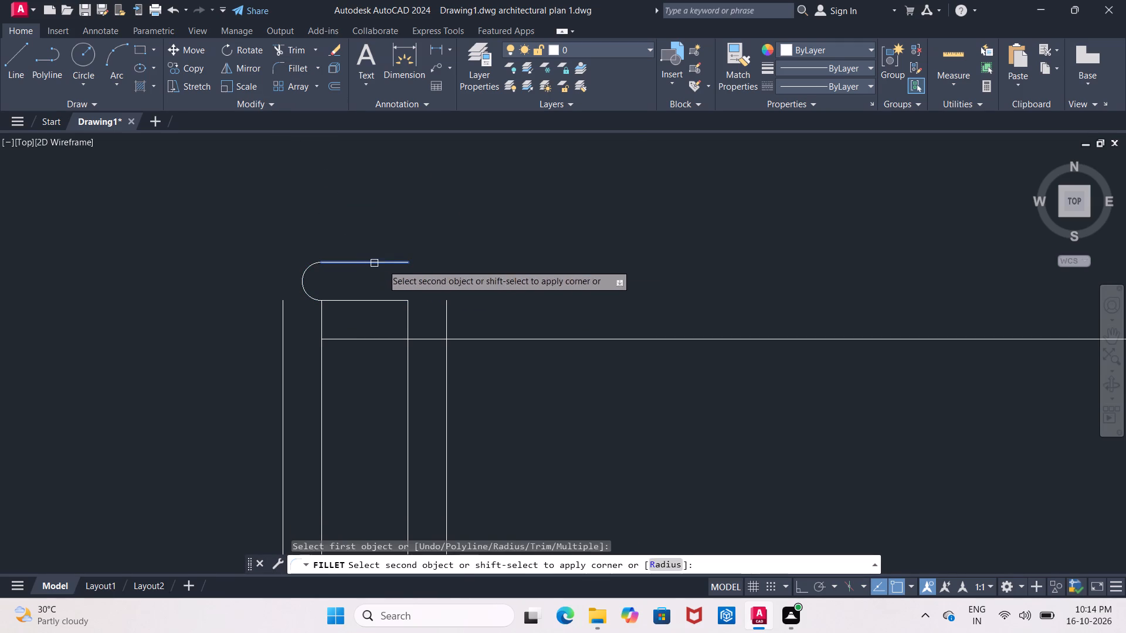
{"action": "left_click", "coordinate": [397, 304]}
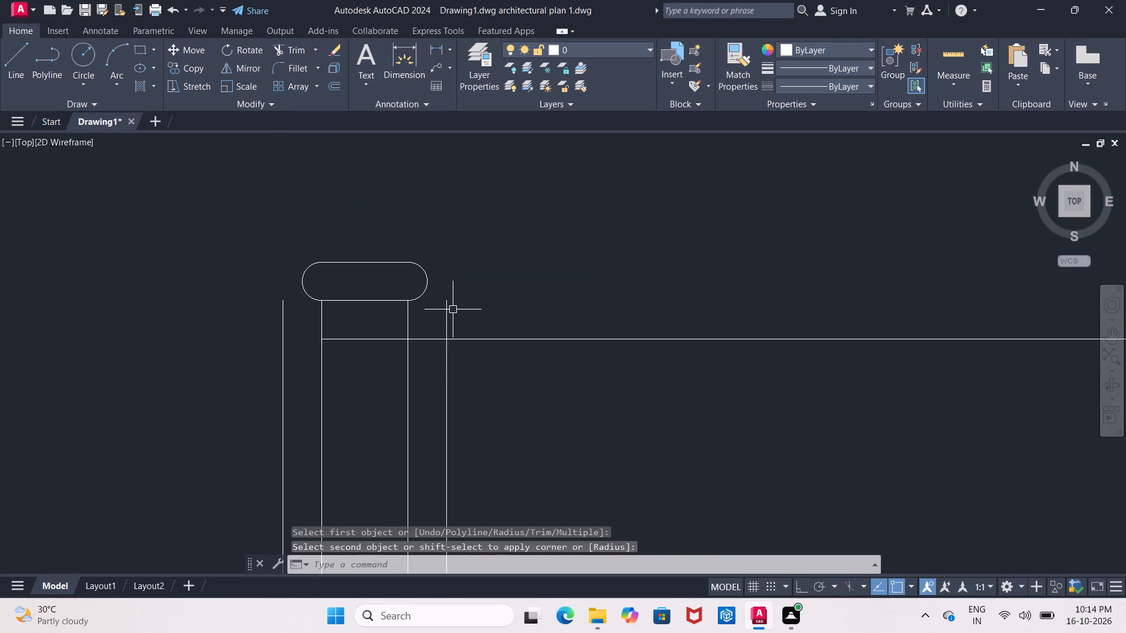
Delete the two offset side lines flanking the elevation's west column.
{"action": "left_click", "coordinate": [450, 311]}
{"action": "left_click", "coordinate": [443, 318]}
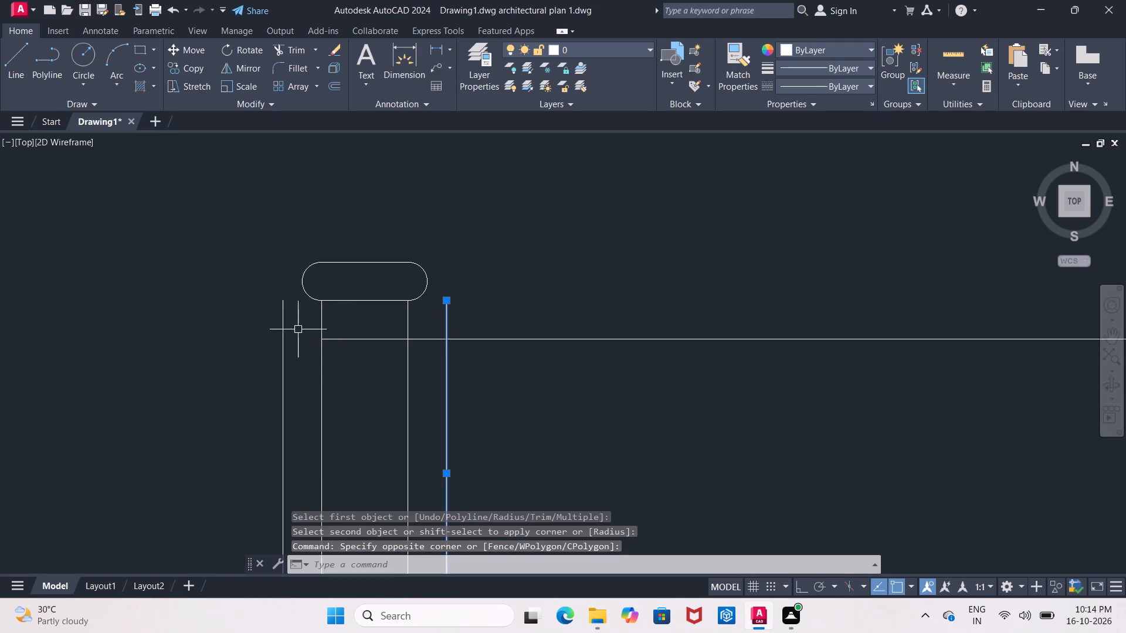
{"action": "left_click", "coordinate": [285, 332]}
{"action": "key", "text": "Delete"}
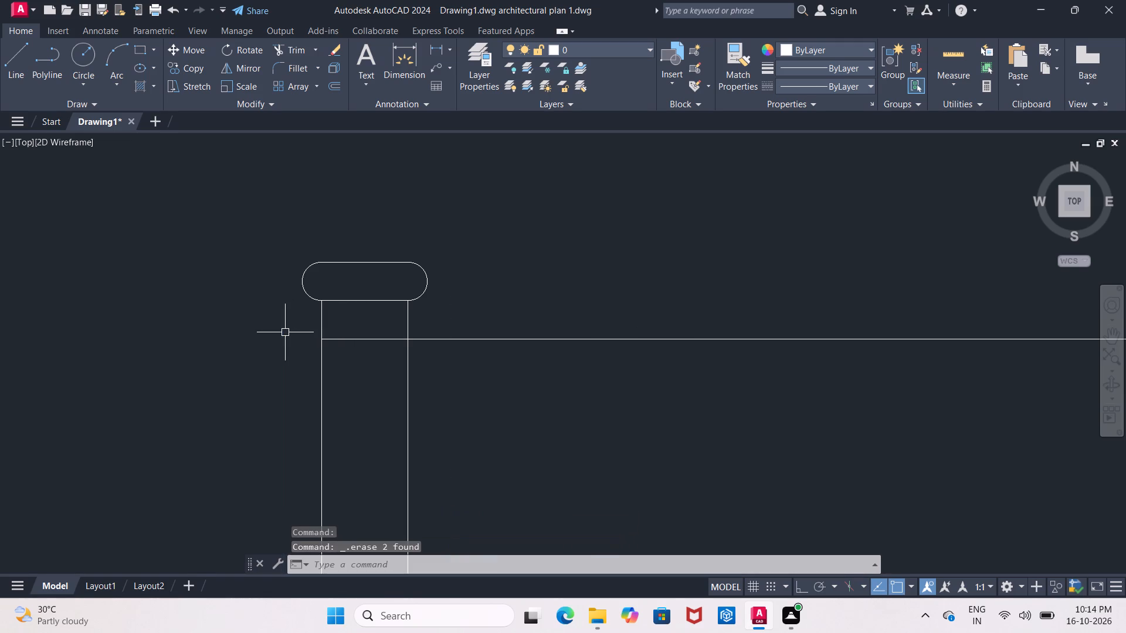
Offset the top edge of the elevation's middle column 4" upward.
{"action": "scroll", "coordinate": [334, 336], "scroll_direction": "down", "scroll_amount": 3}
{"action": "middle_click_drag", "start_coordinate": [966, 309], "coordinate": [958, 308]}
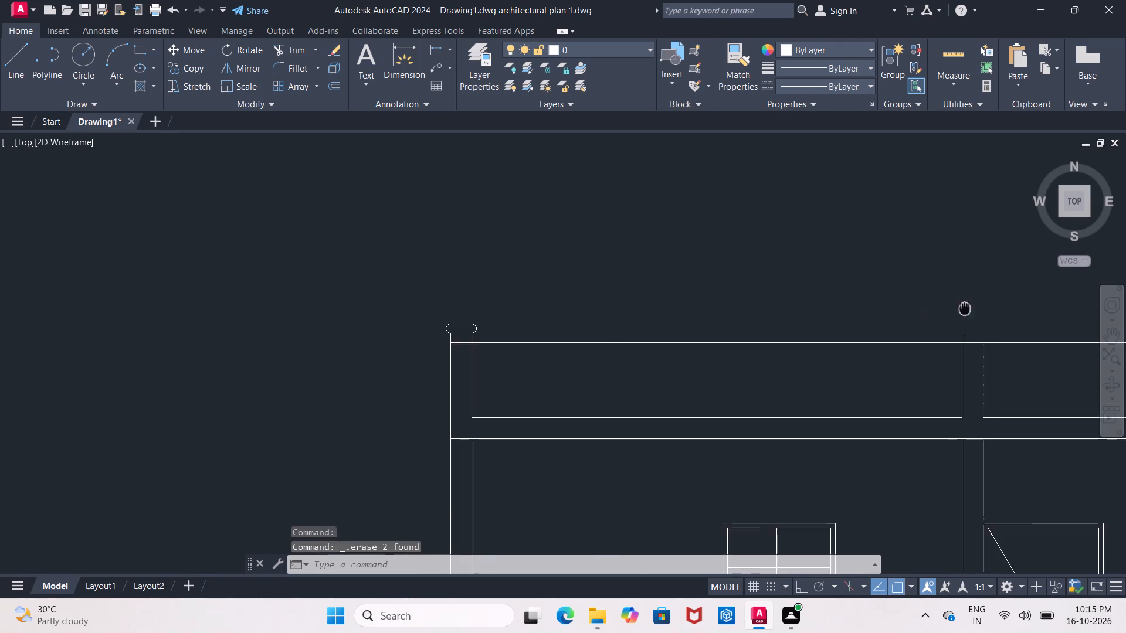
{"action": "middle_click_drag", "start_coordinate": [958, 308], "coordinate": [344, 265]}
{"action": "scroll", "coordinate": [344, 274], "scroll_direction": "up", "scroll_amount": 2}
{"action": "middle_click_drag", "start_coordinate": [351, 274], "coordinate": [374, 249]}
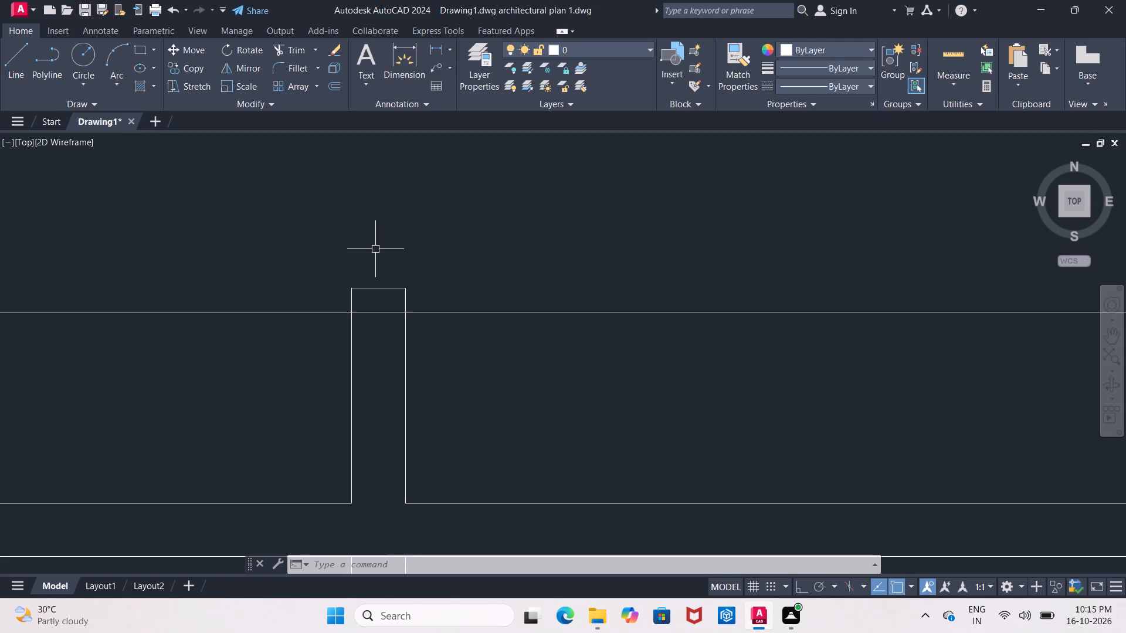
{"action": "key", "text": "o"}
{"action": "key", "text": "Return"}
{"action": "key", "text": "4"}
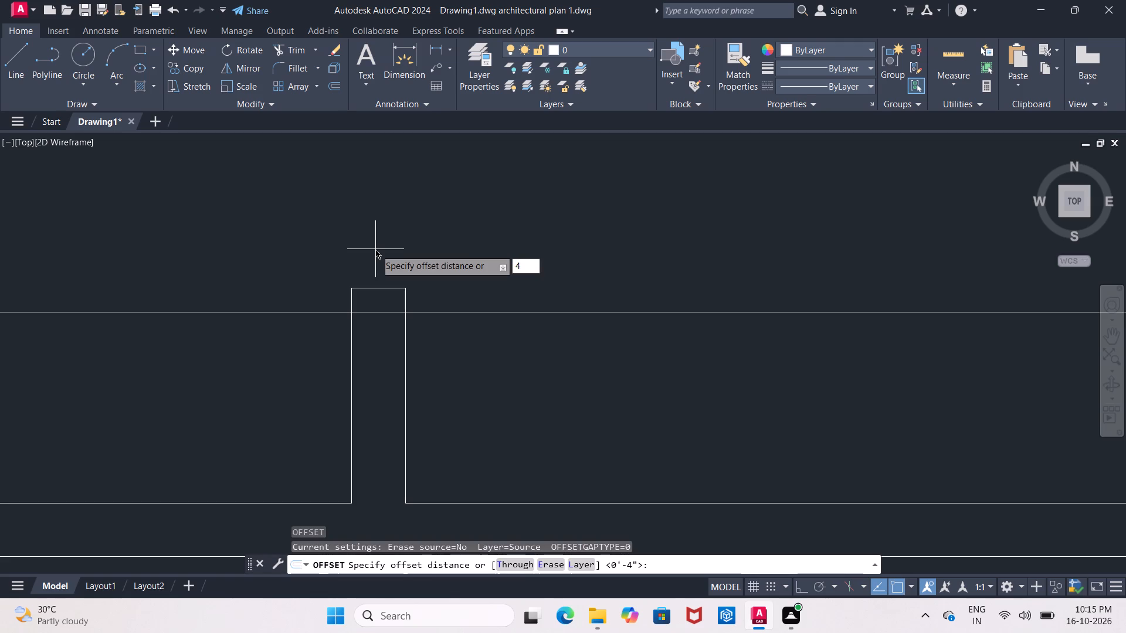
{"action": "key", "text": "shift+quotedbl"}
{"action": "key", "text": "Return"}
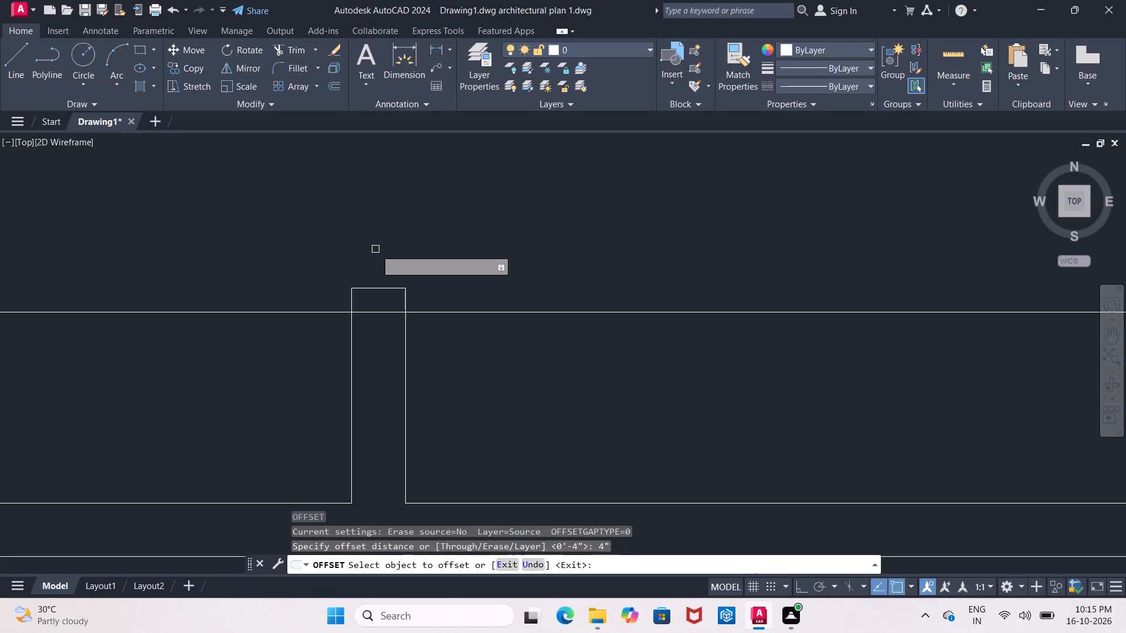
{"action": "scroll", "coordinate": [382, 259], "scroll_direction": "down", "scroll_amount": 2}
{"action": "middle_click_drag", "start_coordinate": [382, 259], "coordinate": [526, 286]}
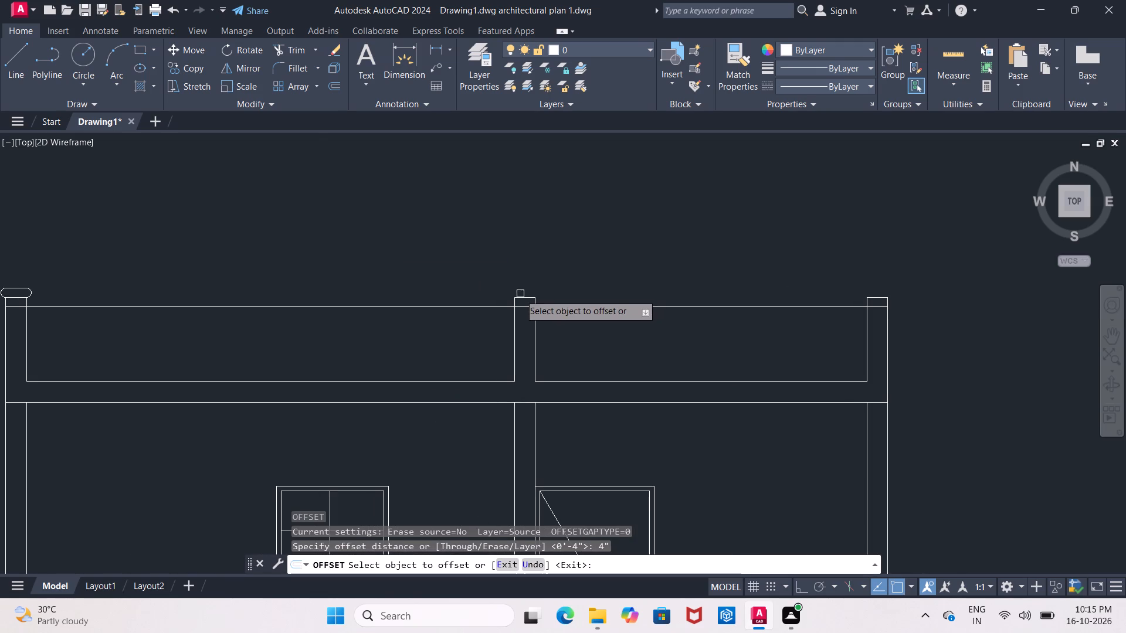
{"action": "left_click", "coordinate": [519, 295]}
{"action": "left_click", "coordinate": [524, 285]}
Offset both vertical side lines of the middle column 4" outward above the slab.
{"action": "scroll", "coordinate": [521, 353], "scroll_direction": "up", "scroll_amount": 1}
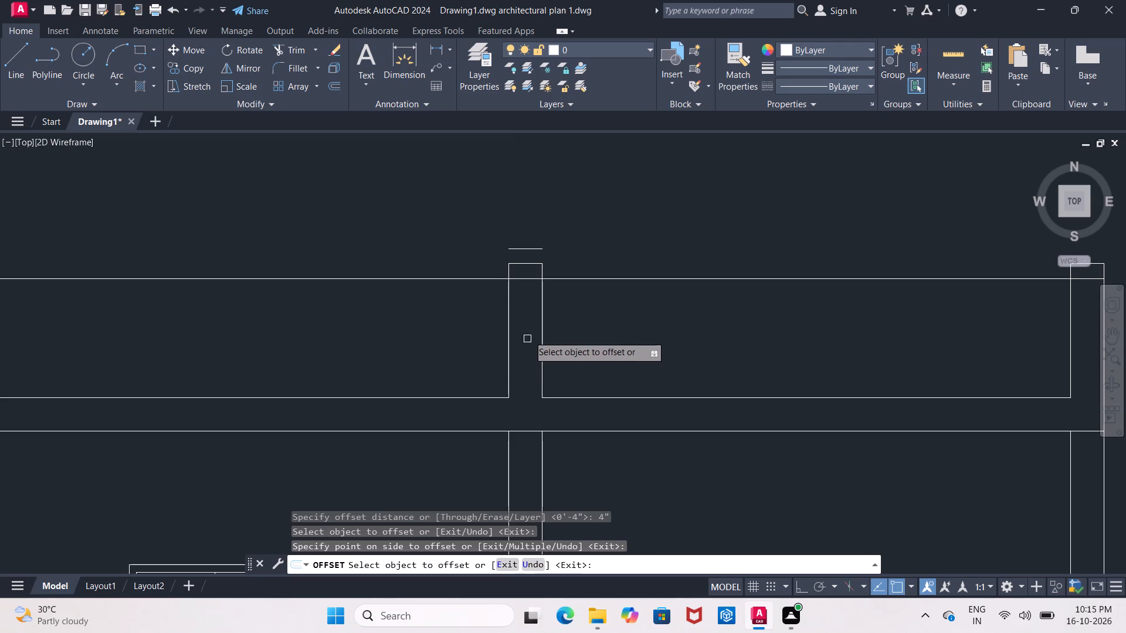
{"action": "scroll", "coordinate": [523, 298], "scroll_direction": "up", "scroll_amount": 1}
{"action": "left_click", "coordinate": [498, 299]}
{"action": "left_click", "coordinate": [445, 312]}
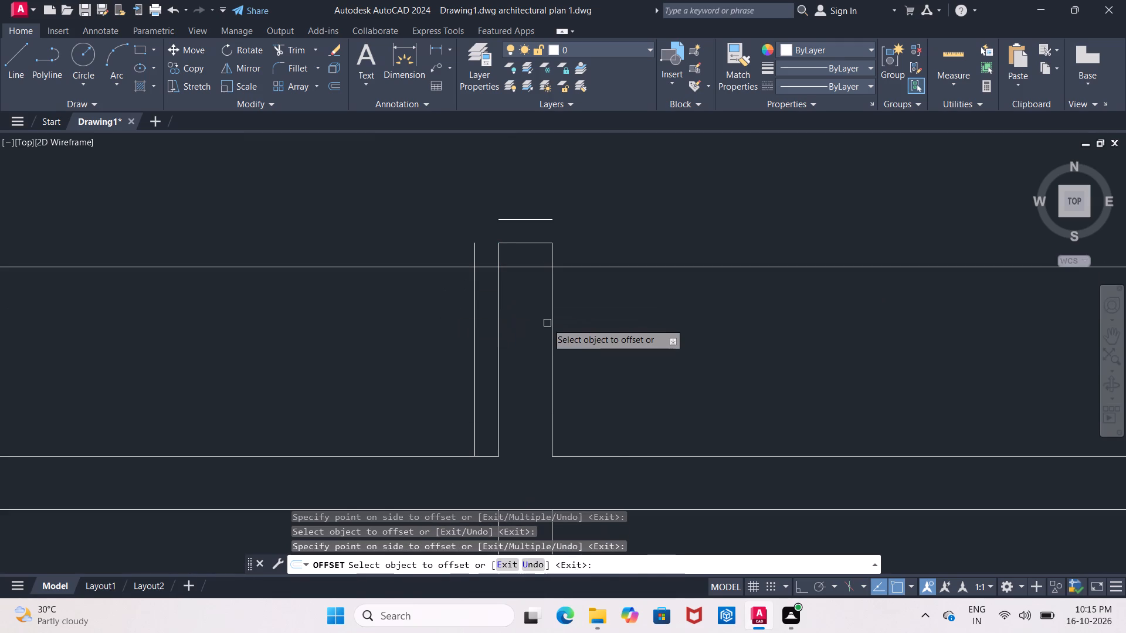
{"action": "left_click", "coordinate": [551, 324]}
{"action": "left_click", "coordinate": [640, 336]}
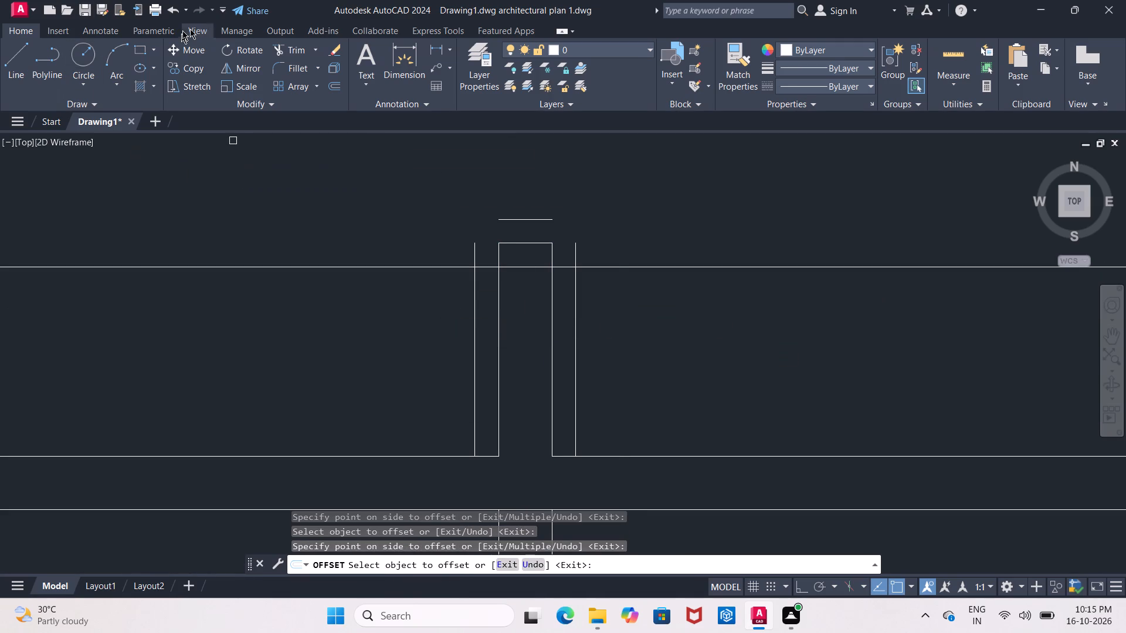
Fillet both ends of the middle column's top edge and the parallel line above it into a rounded cap.
{"action": "left_click", "coordinate": [275, 70]}
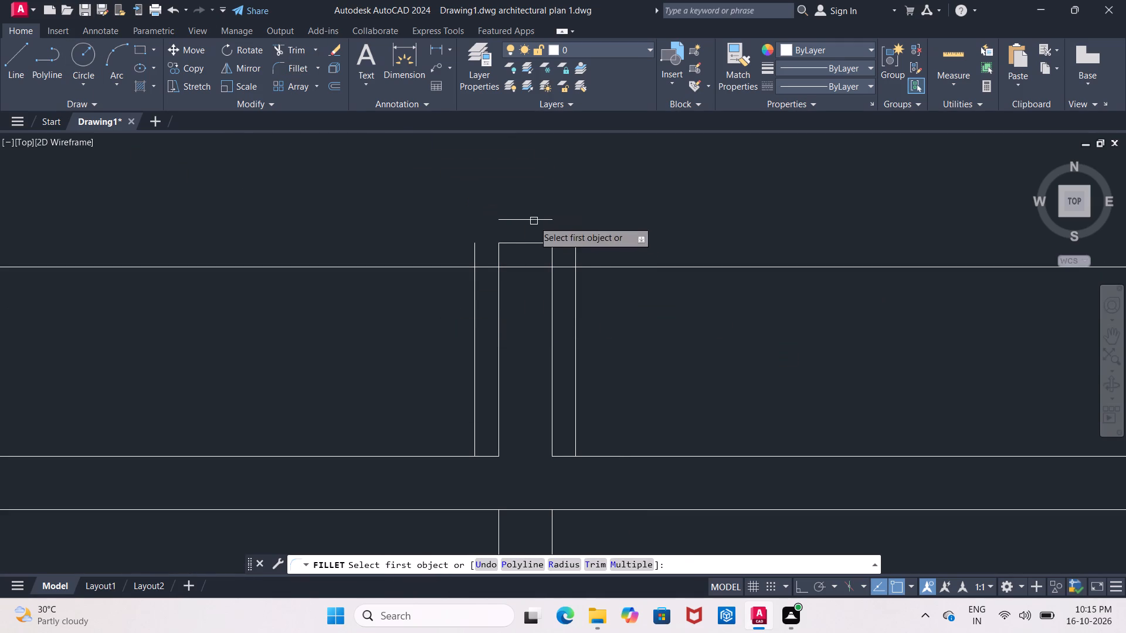
{"action": "left_click", "coordinate": [533, 220]}
{"action": "left_click", "coordinate": [527, 247]}
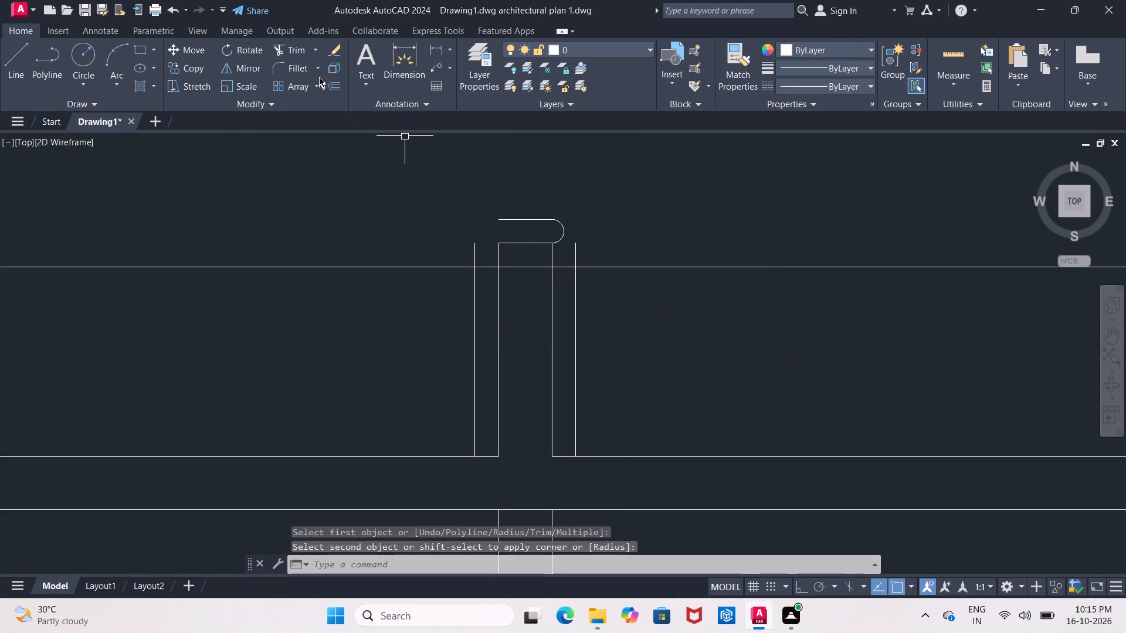
{"action": "left_click", "coordinate": [291, 69]}
{"action": "left_click", "coordinate": [515, 223]}
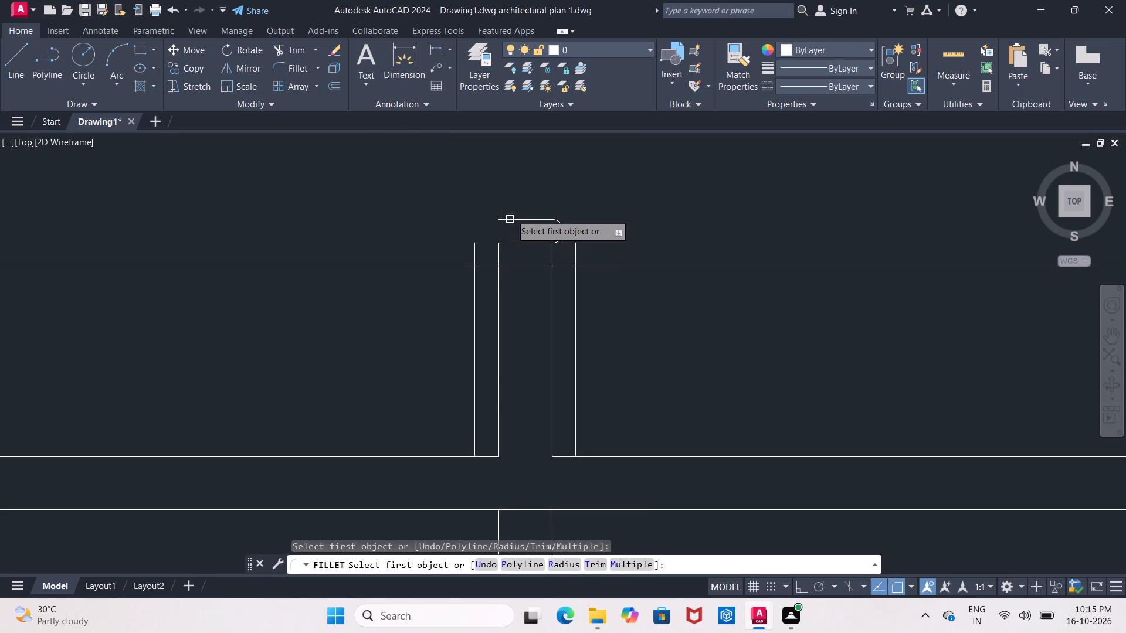
{"action": "left_click", "coordinate": [511, 215]}
{"action": "left_click", "coordinate": [511, 217]}
{"action": "left_click", "coordinate": [512, 240]}
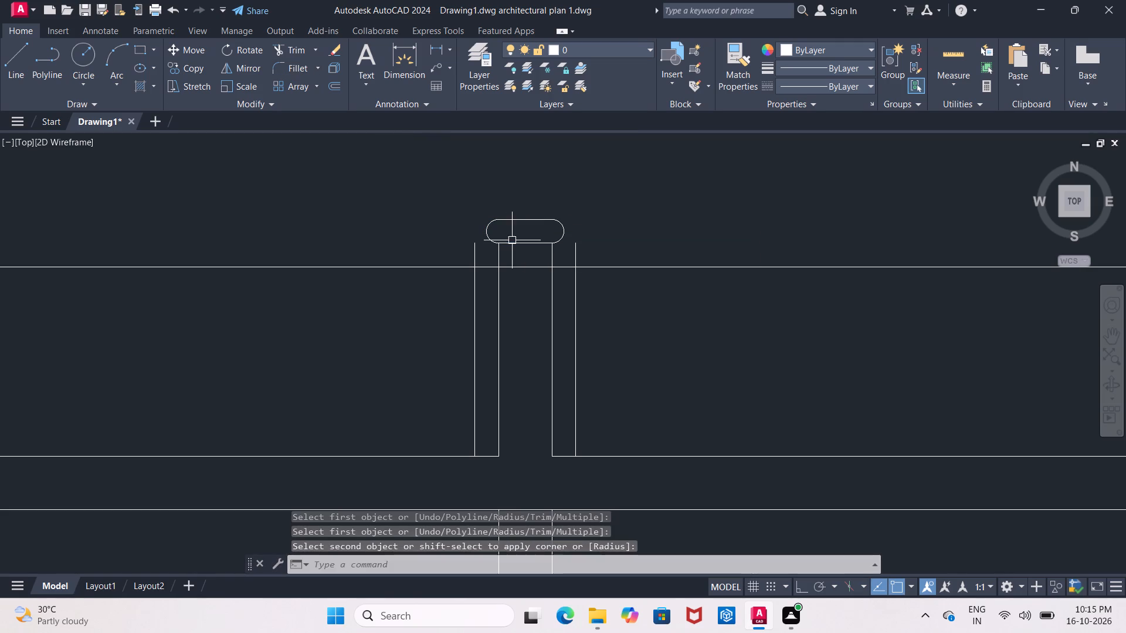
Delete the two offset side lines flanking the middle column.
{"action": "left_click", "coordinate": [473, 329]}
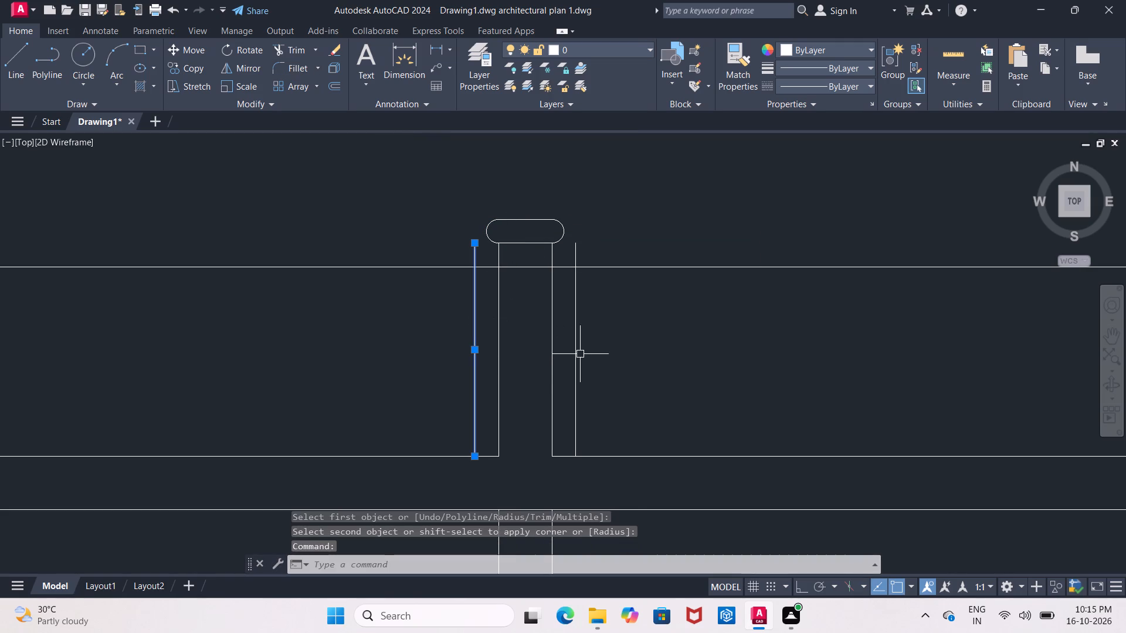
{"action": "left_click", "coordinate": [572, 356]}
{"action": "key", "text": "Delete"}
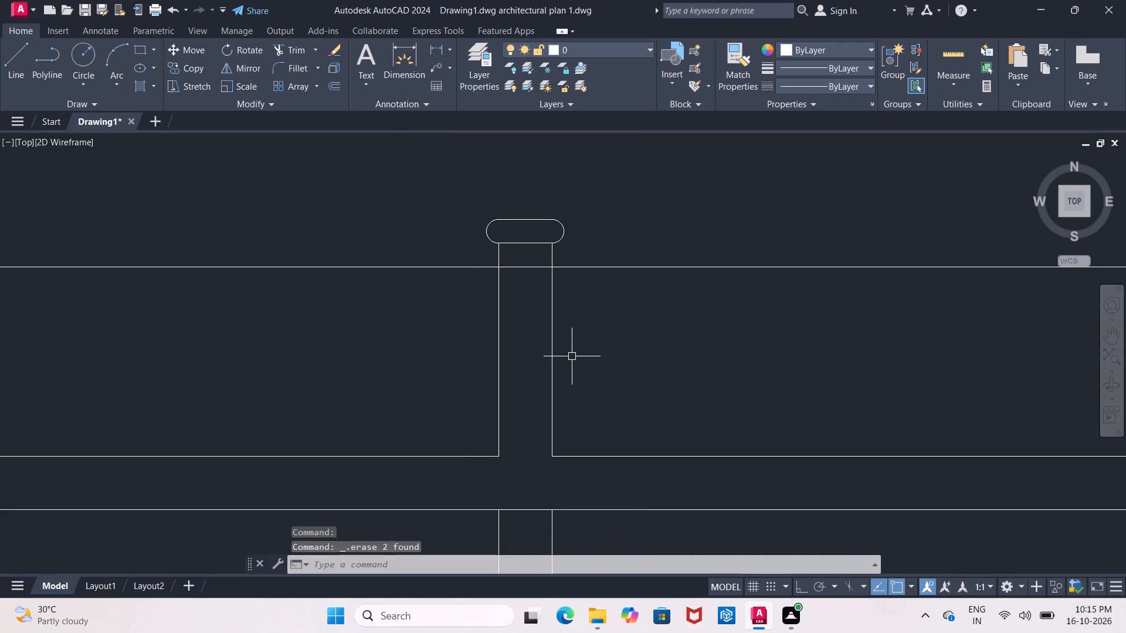
Offset the top edge of the elevation's east column 4" upward.
{"action": "scroll", "coordinate": [610, 287], "scroll_direction": "down", "scroll_amount": 2}
{"action": "middle_click_drag", "start_coordinate": [779, 306], "coordinate": [354, 240]}
{"action": "scroll", "coordinate": [432, 242], "scroll_direction": "up", "scroll_amount": 1}
{"action": "middle_click_drag", "start_coordinate": [432, 241], "coordinate": [319, 254]}
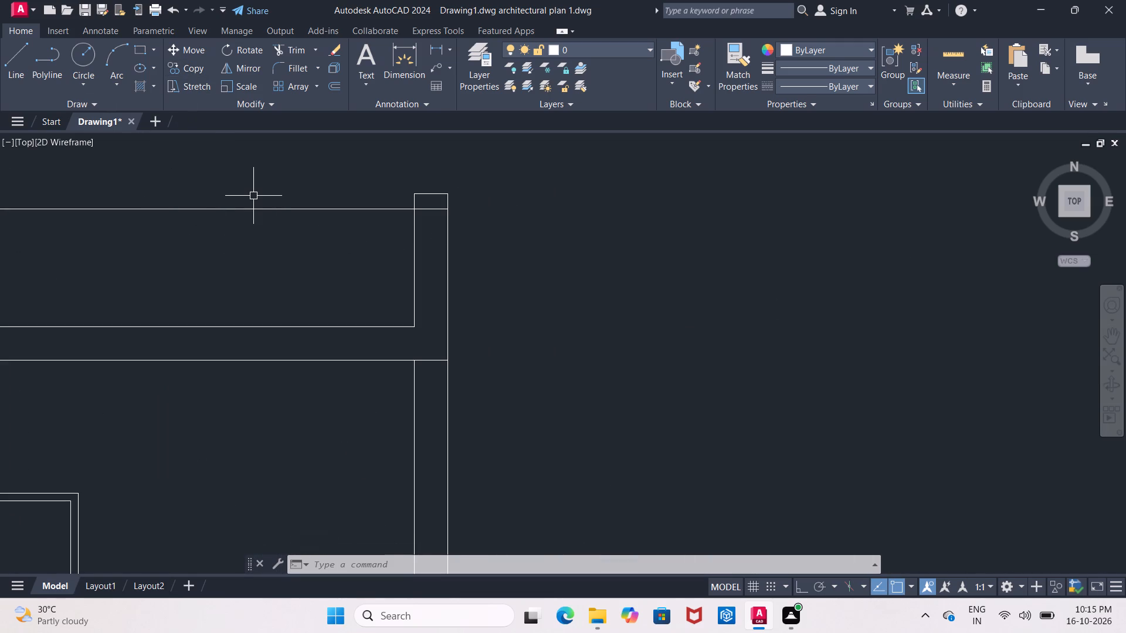
{"action": "key", "text": "o"}
{"action": "key", "text": "Return"}
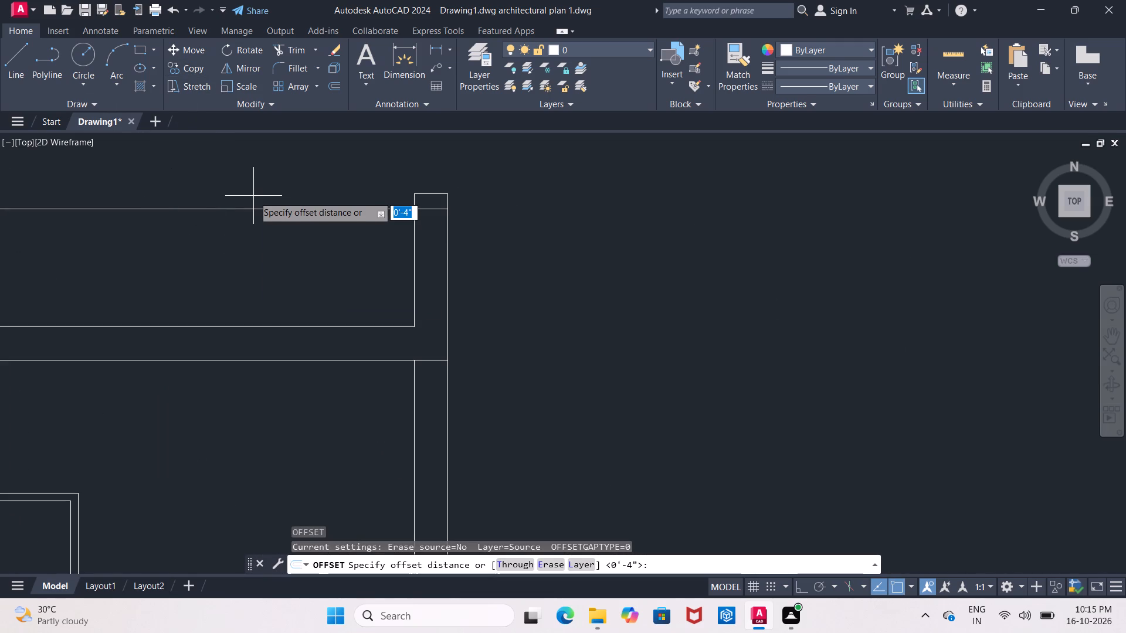
{"action": "key", "text": "Return"}
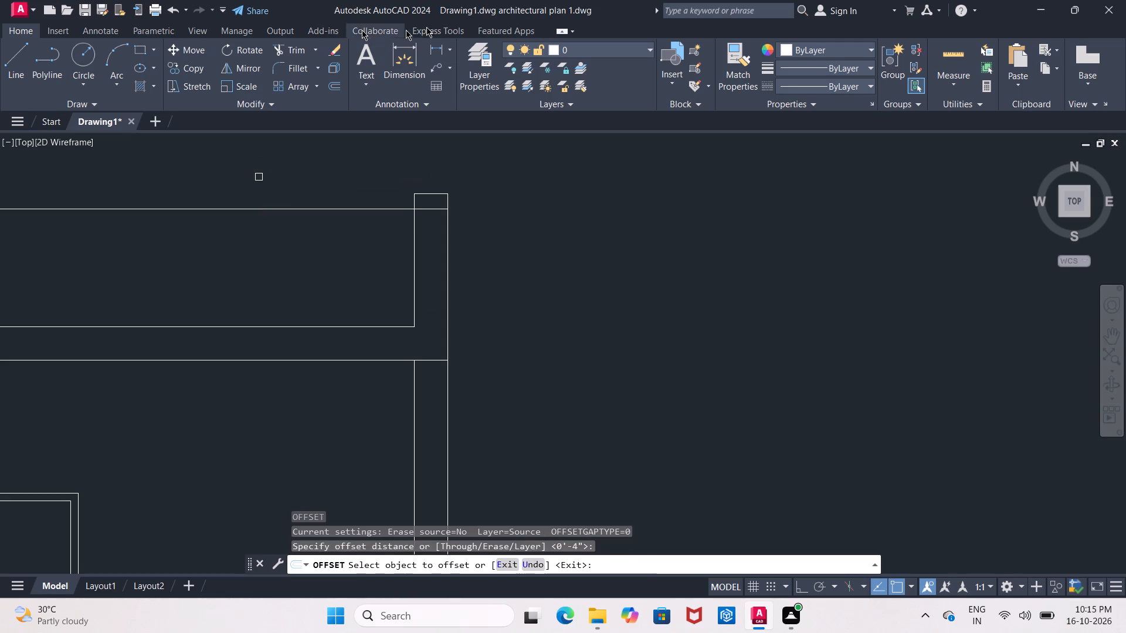
{"action": "scroll", "coordinate": [443, 203], "scroll_direction": "up", "scroll_amount": 1}
{"action": "left_click", "coordinate": [429, 188]}
{"action": "left_click", "coordinate": [426, 162]}
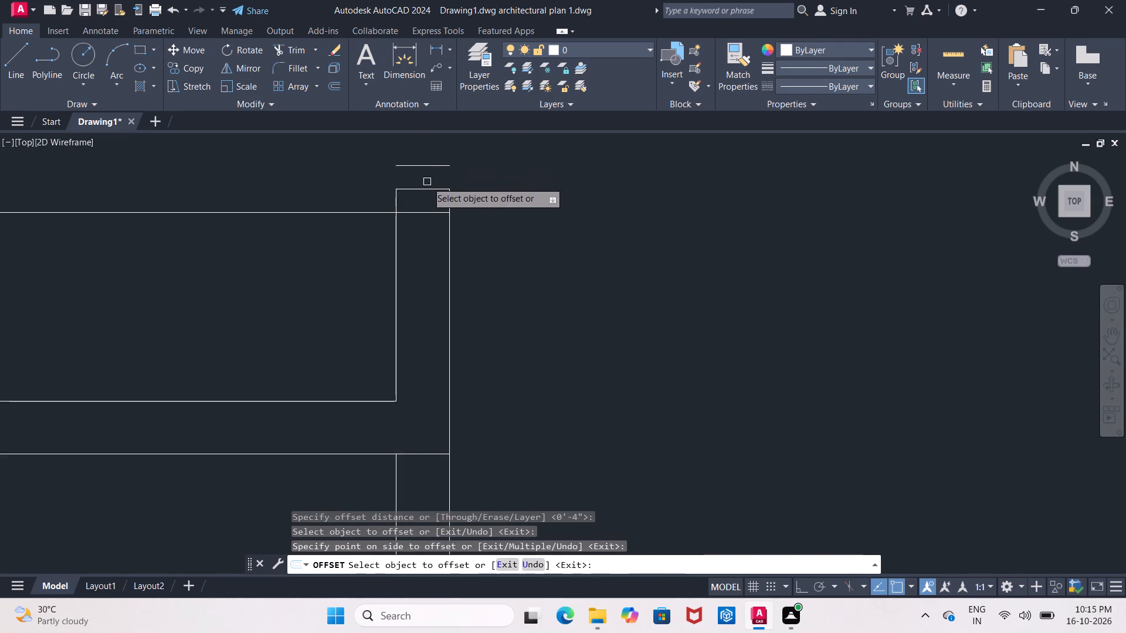
Fillet both ends of the east column's top edge and the parallel line above it into a rounded cap.
{"action": "scroll", "coordinate": [428, 199], "scroll_direction": "up", "scroll_amount": 1}
{"action": "middle_click_drag", "start_coordinate": [427, 217], "coordinate": [429, 268]}
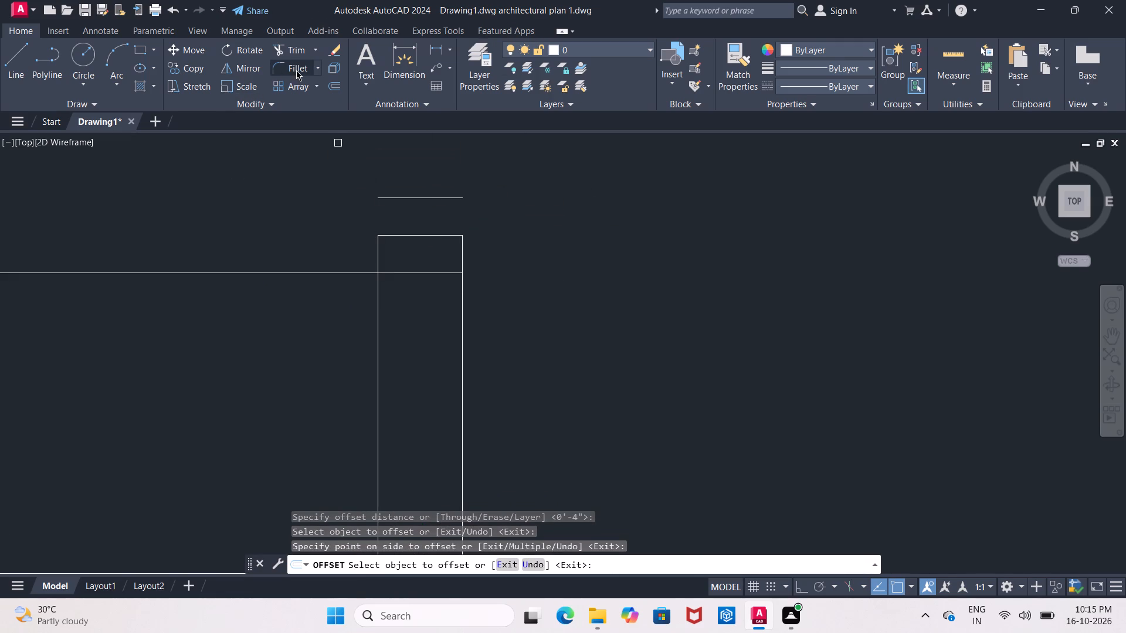
{"action": "left_click", "coordinate": [279, 64]}
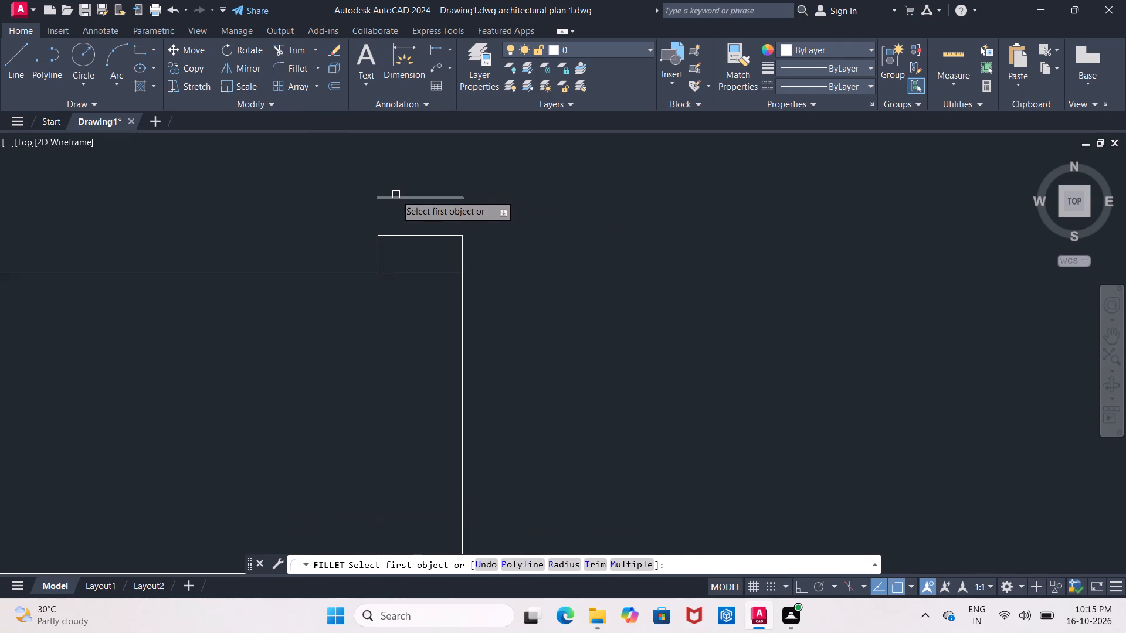
{"action": "left_click", "coordinate": [396, 195]}
{"action": "left_click", "coordinate": [405, 237]}
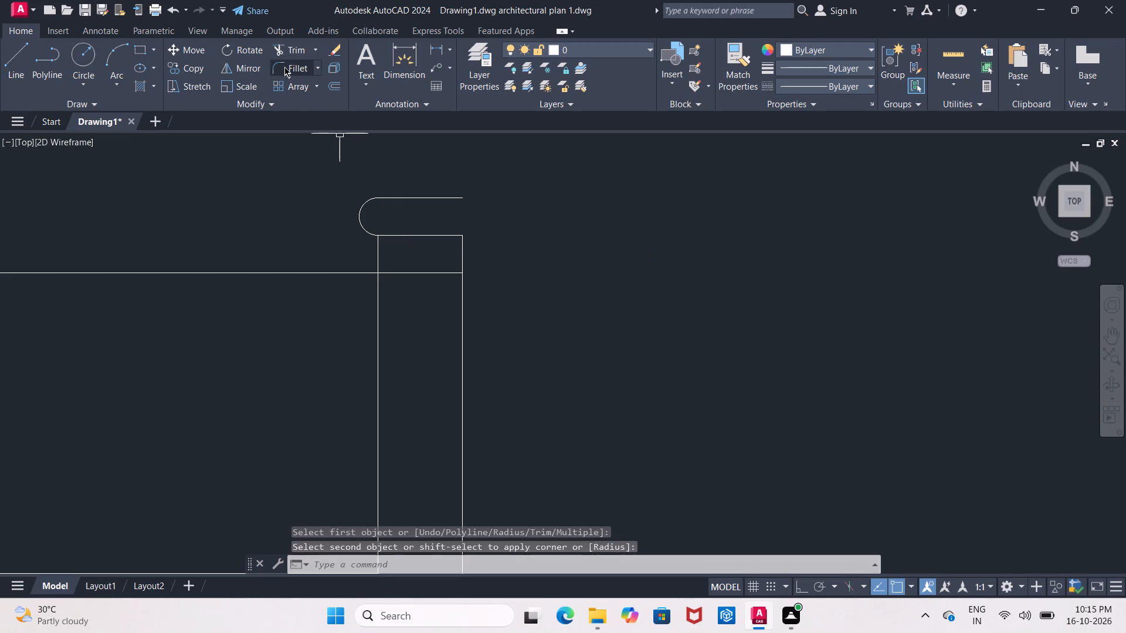
{"action": "left_click", "coordinate": [284, 67]}
{"action": "left_click", "coordinate": [424, 200]}
{"action": "left_click", "coordinate": [447, 240]}
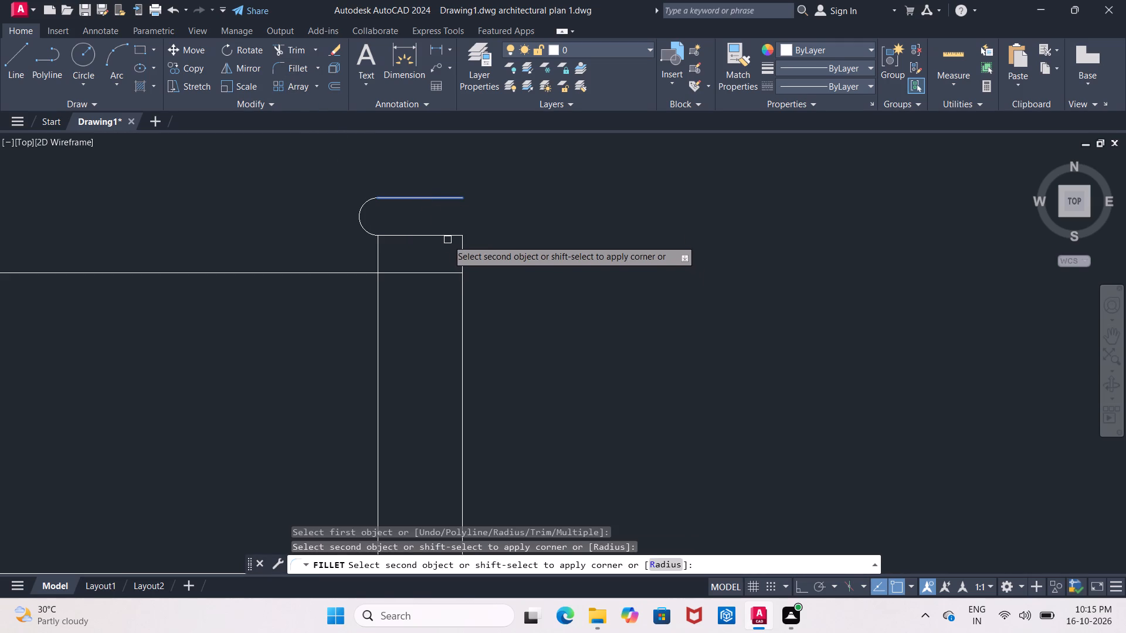
{"action": "left_click", "coordinate": [446, 235]}
{"action": "scroll", "coordinate": [441, 249], "scroll_direction": "down", "scroll_amount": 2}
{"action": "middle_click", "coordinate": [441, 249]}
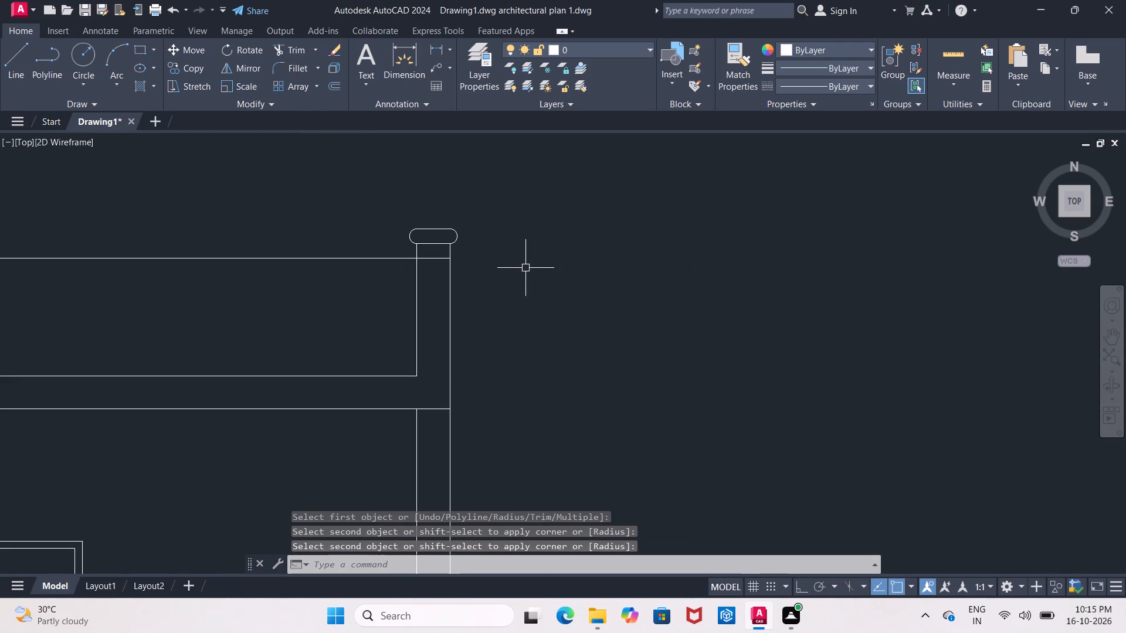
{"action": "key", "text": "Escape"}
Trim the parapet's top line where it crosses the east, middle and west columns.
{"action": "type", "text": "TR"}
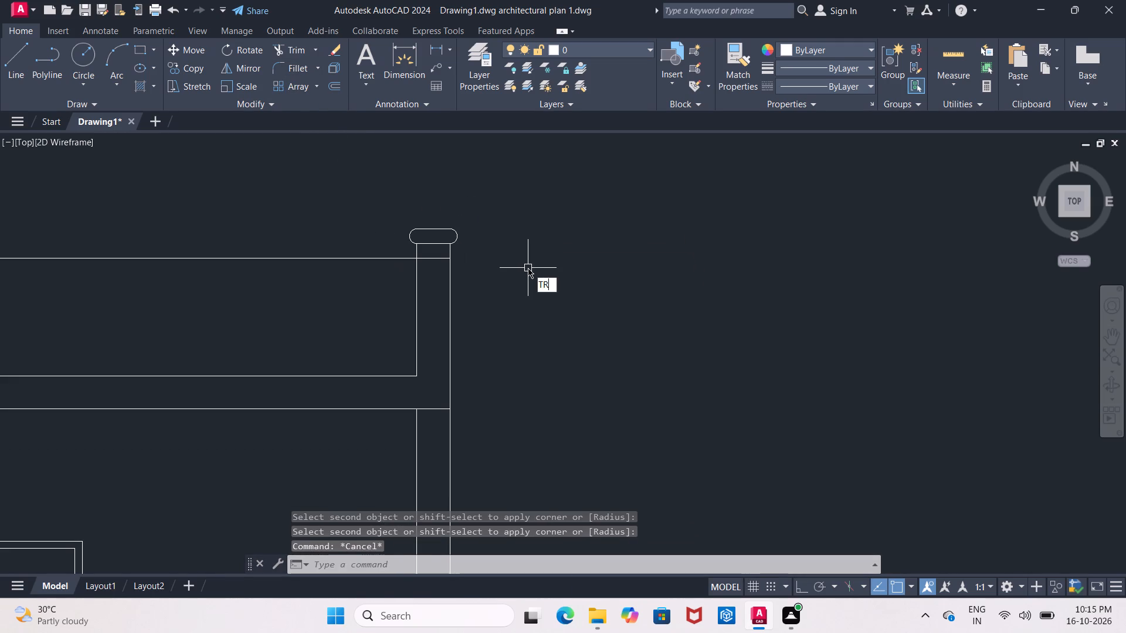
{"action": "key", "text": "Return"}
{"action": "key", "text": "Return"}
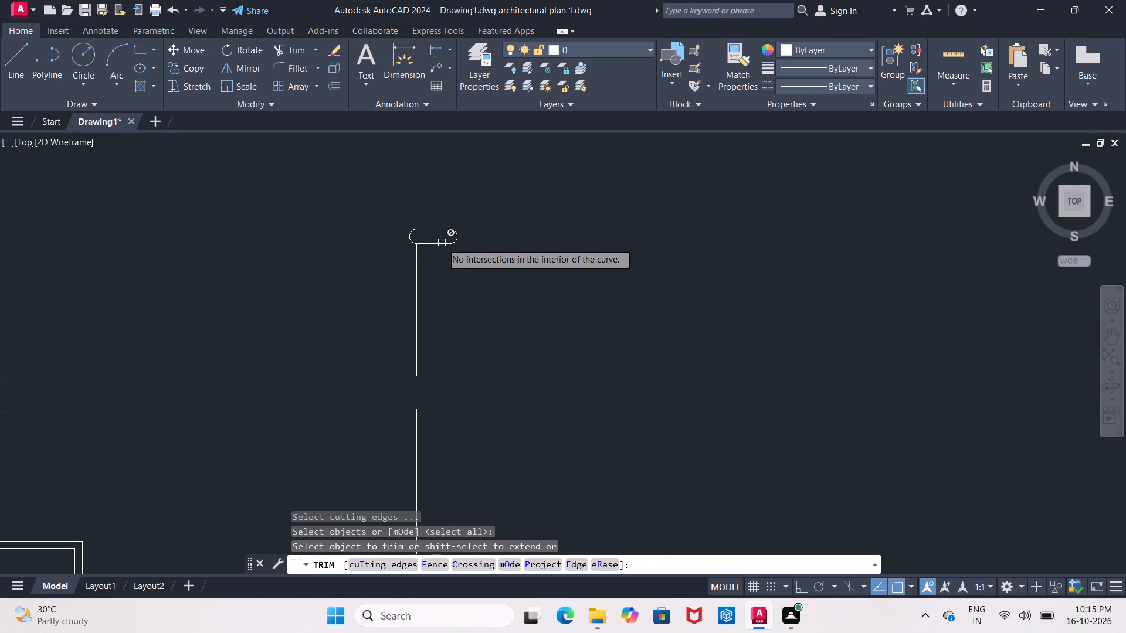
{"action": "left_click", "coordinate": [429, 259]}
{"action": "middle_click_drag", "start_coordinate": [303, 342], "coordinate": [1038, 336]}
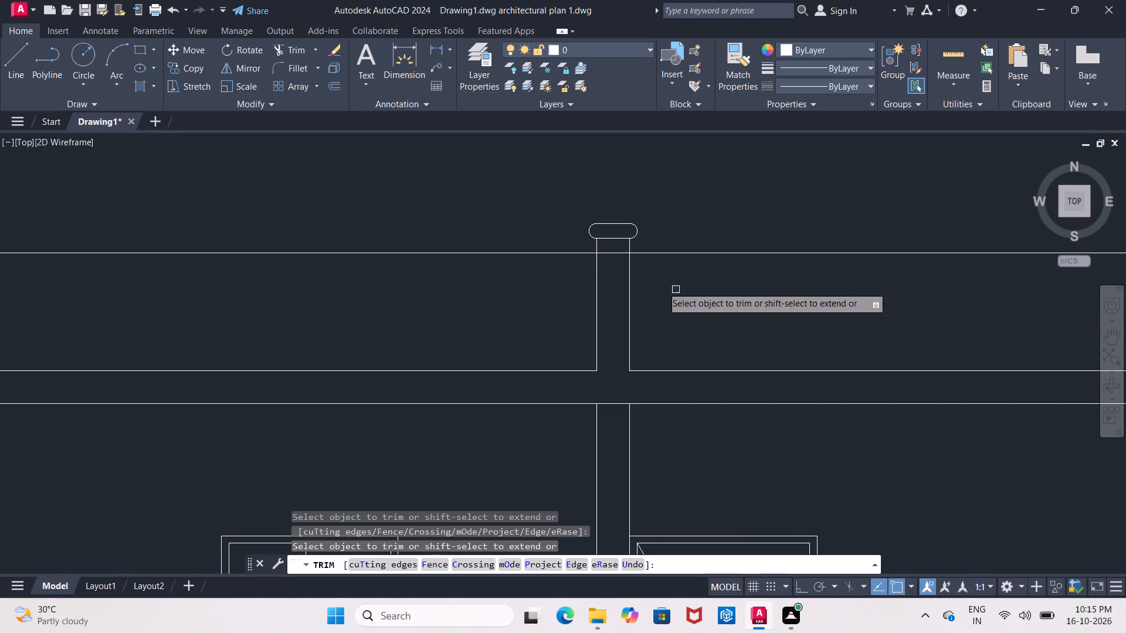
{"action": "left_click", "coordinate": [611, 252]}
{"action": "middle_click_drag", "start_coordinate": [498, 306], "coordinate": [1095, 274]}
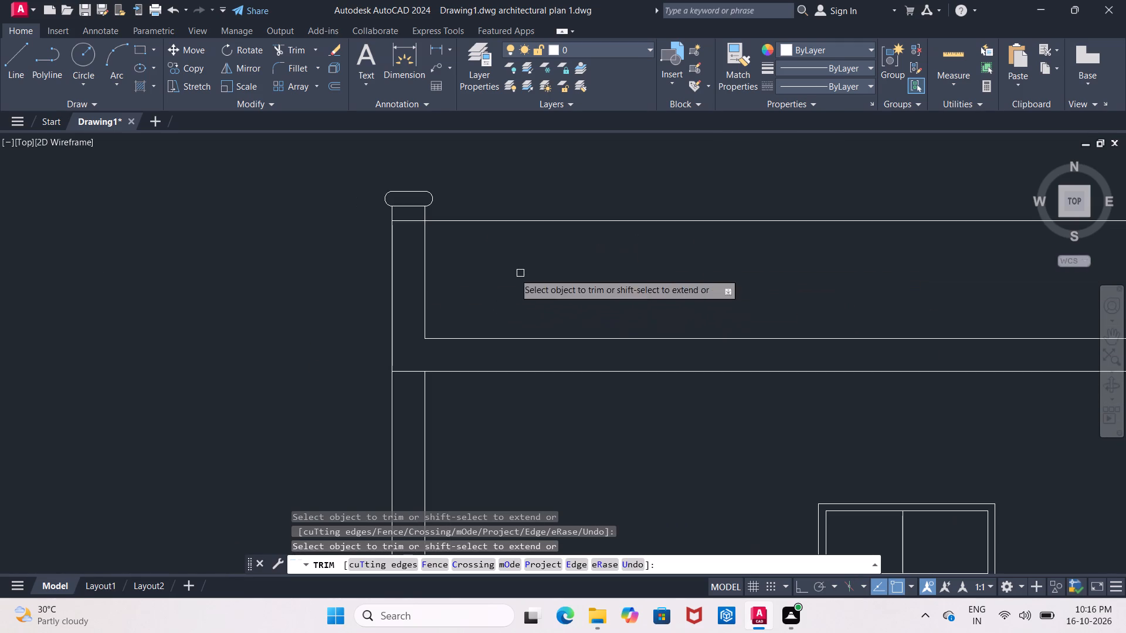
{"action": "left_click", "coordinate": [413, 220]}
Examine the whole front elevation together with the floor plan above it.
{"action": "scroll", "coordinate": [557, 327], "scroll_direction": "down", "scroll_amount": 2}
{"action": "middle_click_drag", "start_coordinate": [574, 319], "coordinate": [425, 304]}
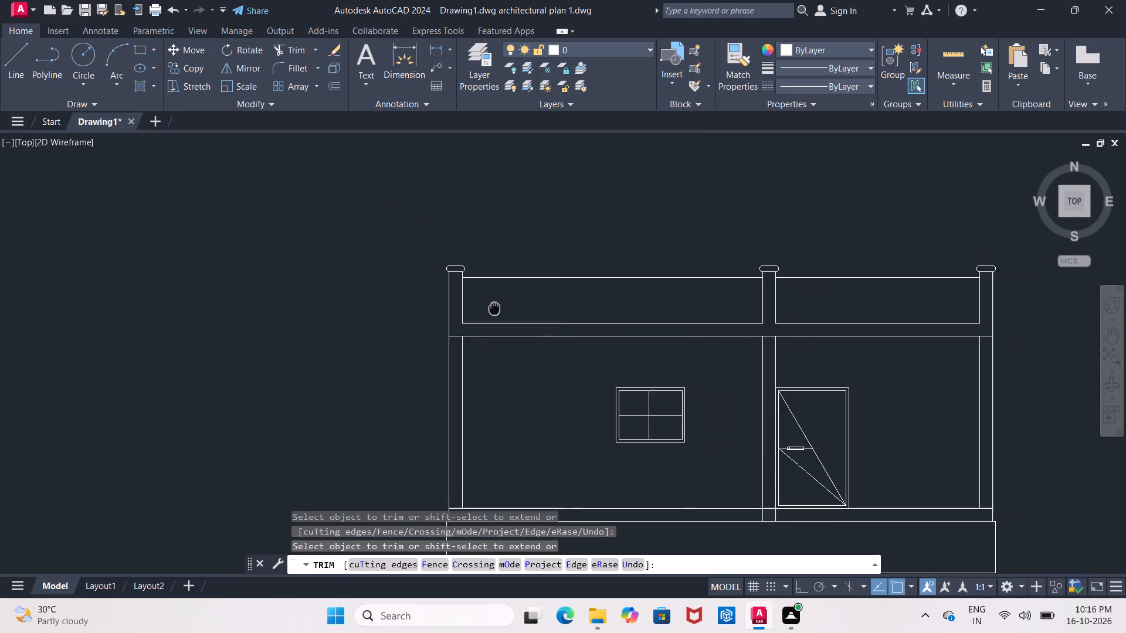
{"action": "middle_click_drag", "start_coordinate": [425, 304], "coordinate": [420, 303]}
{"action": "scroll", "coordinate": [502, 316], "scroll_direction": "down", "scroll_amount": 2}
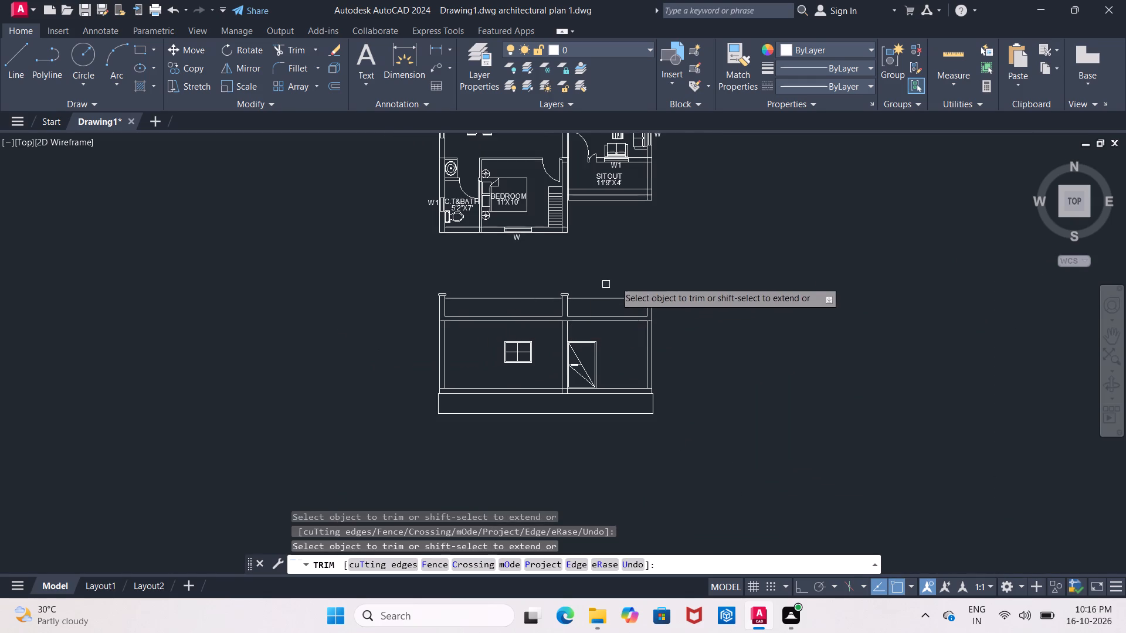
{"action": "middle_click_drag", "start_coordinate": [605, 285], "coordinate": [599, 310]}
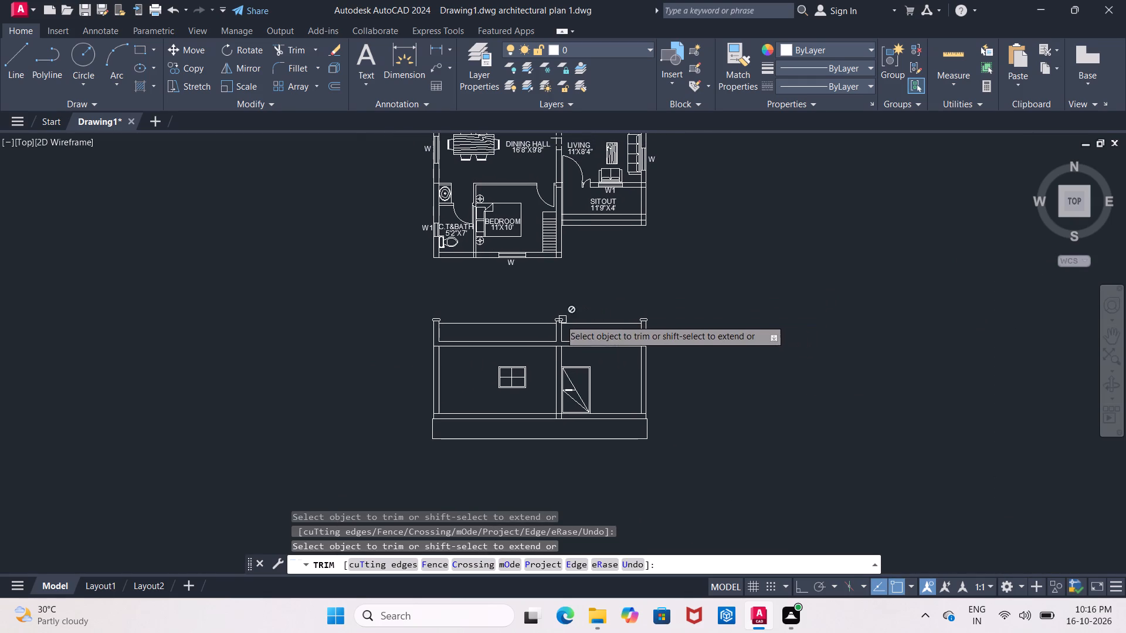
{"action": "scroll", "coordinate": [544, 319], "scroll_direction": "up", "scroll_amount": 2}
{"action": "scroll", "coordinate": [548, 321], "scroll_direction": "down", "scroll_amount": 3}
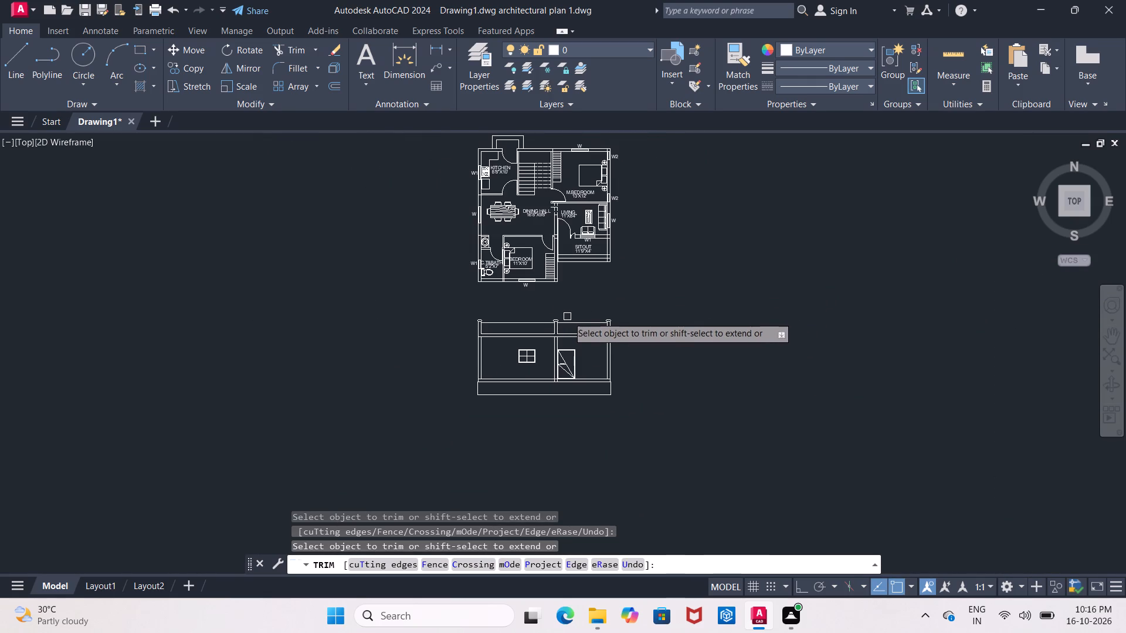
{"action": "scroll", "coordinate": [573, 317], "scroll_direction": "up", "scroll_amount": 1}
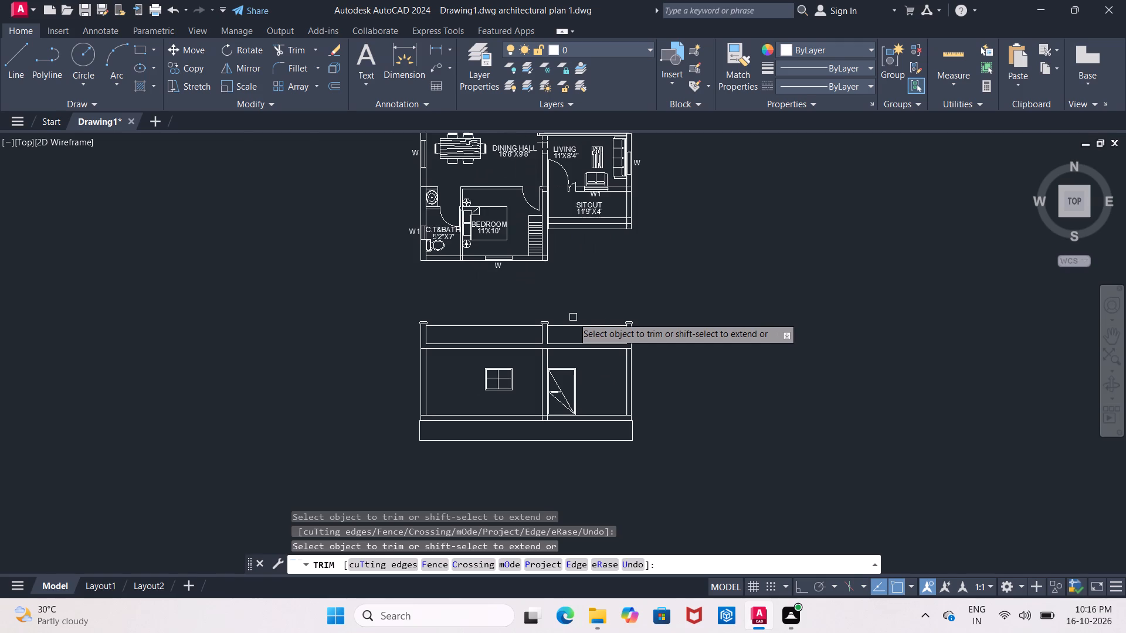
Offset the top line of the plinth at the elevation's base 10" upward.
{"action": "scroll", "coordinate": [573, 317], "scroll_direction": "up", "scroll_amount": 3}
{"action": "middle_click_drag", "start_coordinate": [575, 318], "coordinate": [606, 226]}
{"action": "scroll", "coordinate": [635, 273], "scroll_direction": "down", "scroll_amount": 3}
{"action": "scroll", "coordinate": [637, 333], "scroll_direction": "up", "scroll_amount": 1}
{"action": "middle_click_drag", "start_coordinate": [639, 335], "coordinate": [629, 278]}
{"action": "scroll", "coordinate": [618, 307], "scroll_direction": "up", "scroll_amount": 2}
{"action": "middle_click_drag", "start_coordinate": [618, 307], "coordinate": [620, 301]}
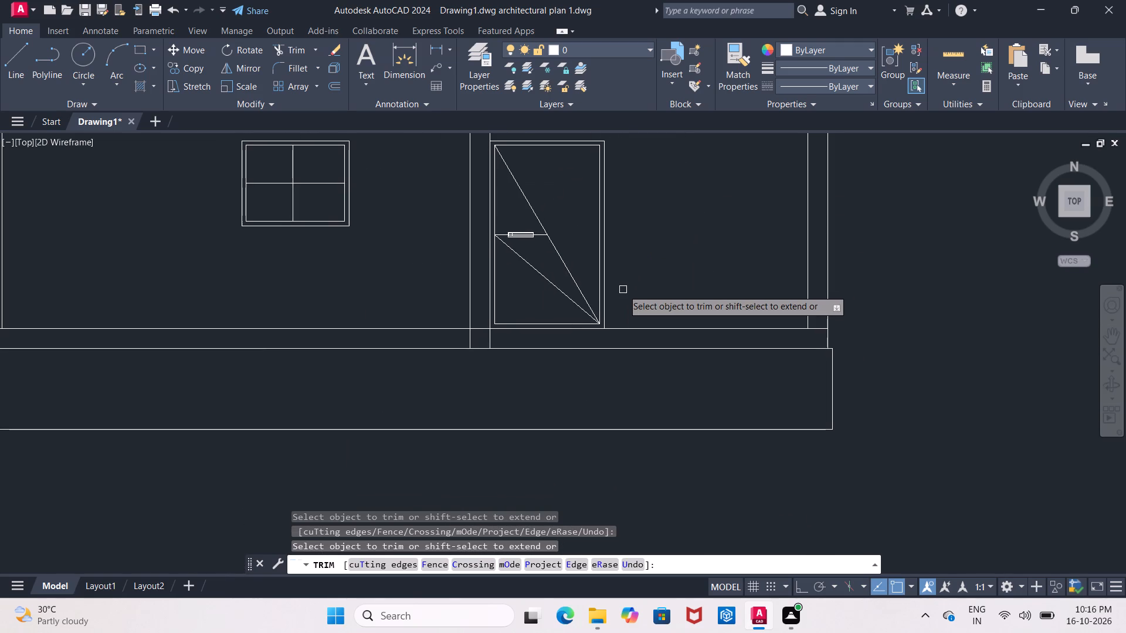
{"action": "key", "text": "Escape"}
{"action": "key", "text": "o"}
{"action": "key", "text": "Return"}
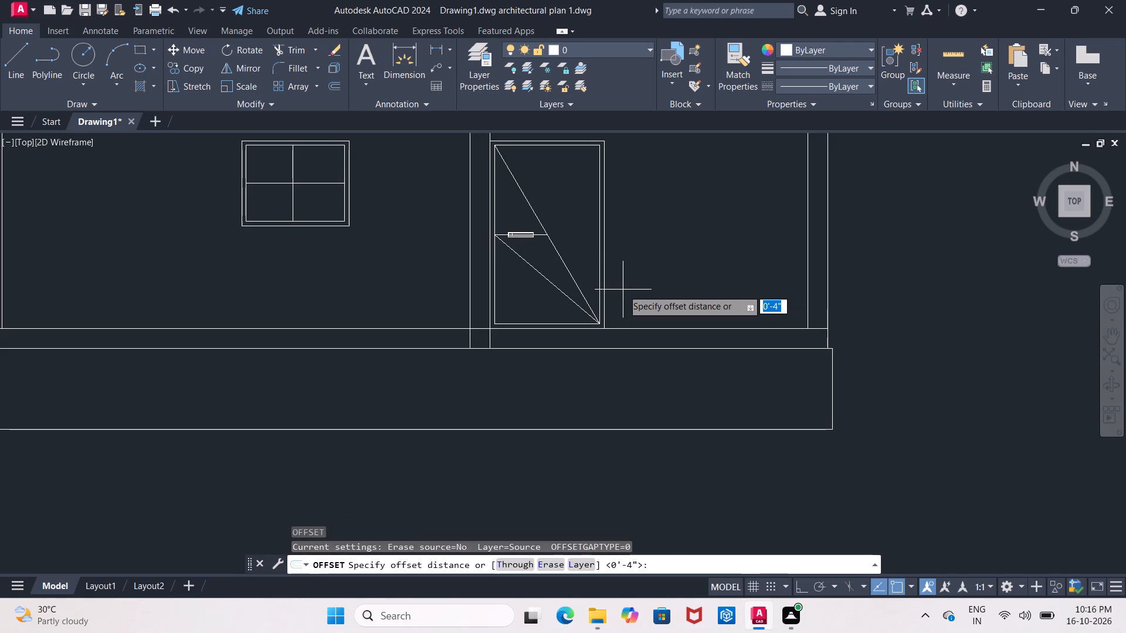
{"action": "type", "text": "10"}
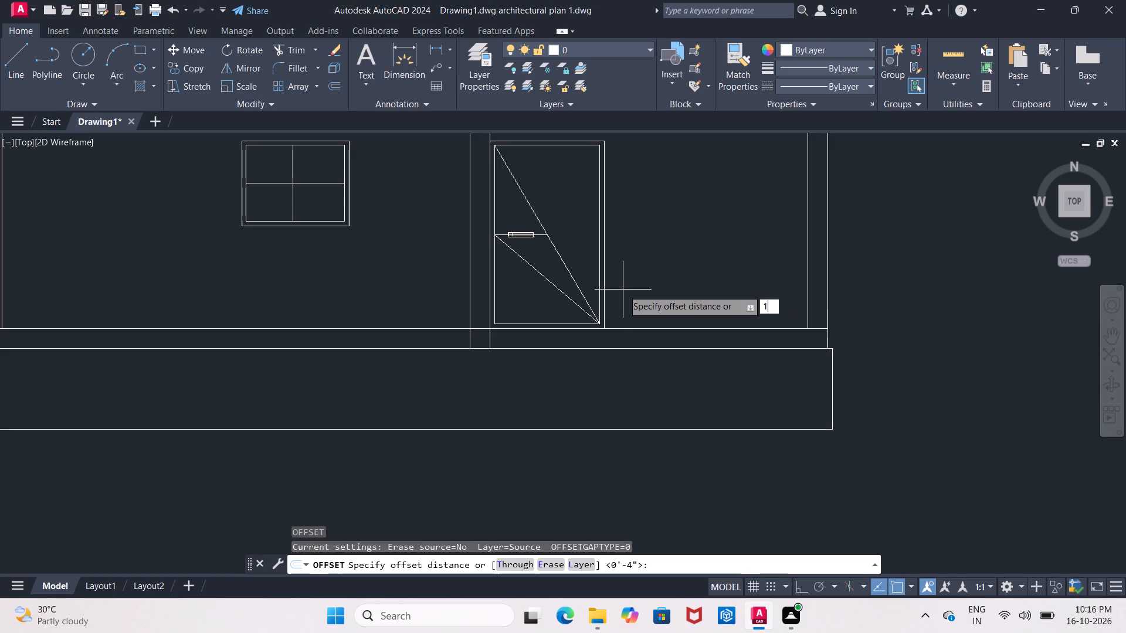
{"action": "key", "text": "shift+quotedbl"}
{"action": "key", "text": "Return"}
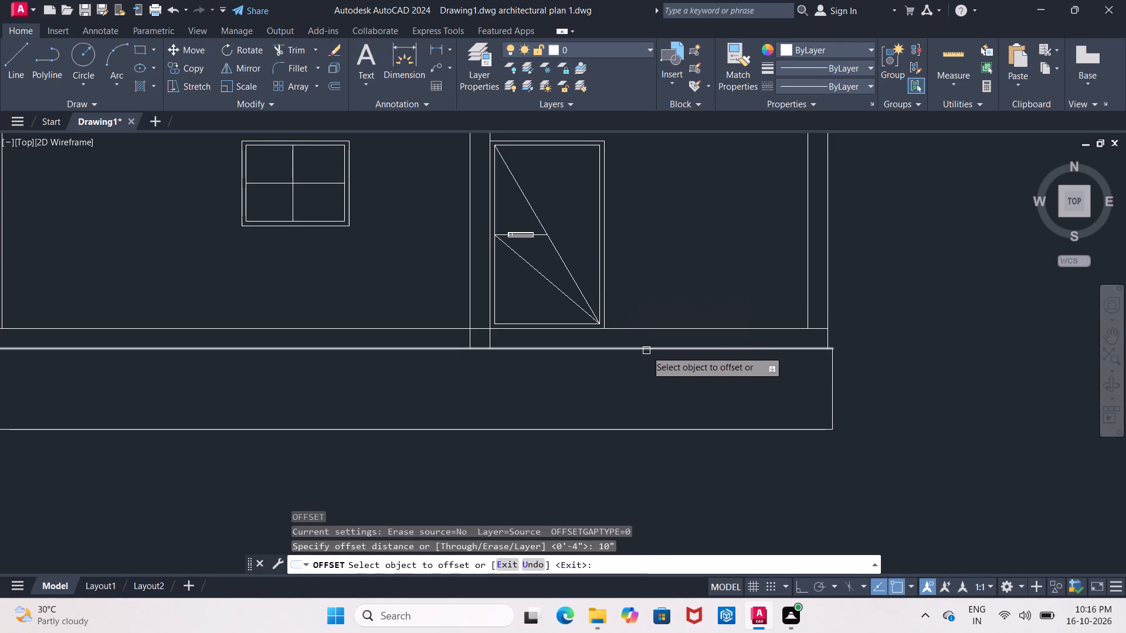
{"action": "left_click", "coordinate": [646, 350]}
{"action": "left_click", "coordinate": [647, 306]}
{"action": "left_click", "coordinate": [648, 325]}
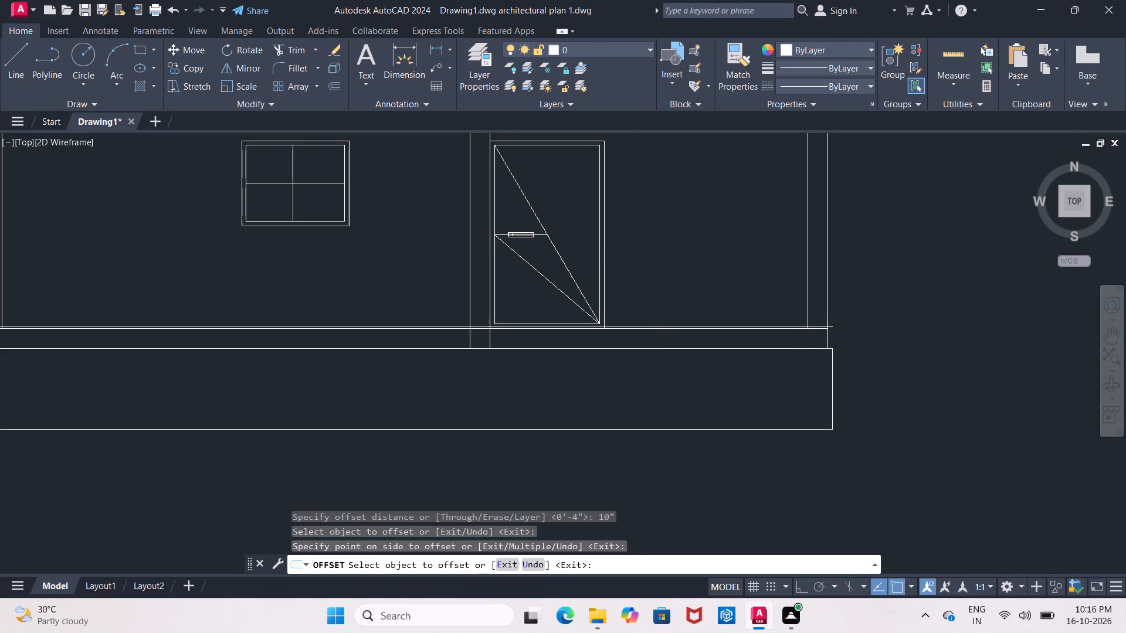
Offset the horizontal line at the door's base upward at 10" spacing to form the next step line above it.
{"action": "left_click", "coordinate": [656, 283]}
{"action": "left_click", "coordinate": [652, 303]}
{"action": "left_click", "coordinate": [668, 258]}
{"action": "middle_click_drag", "start_coordinate": [667, 258], "coordinate": [707, 293]}
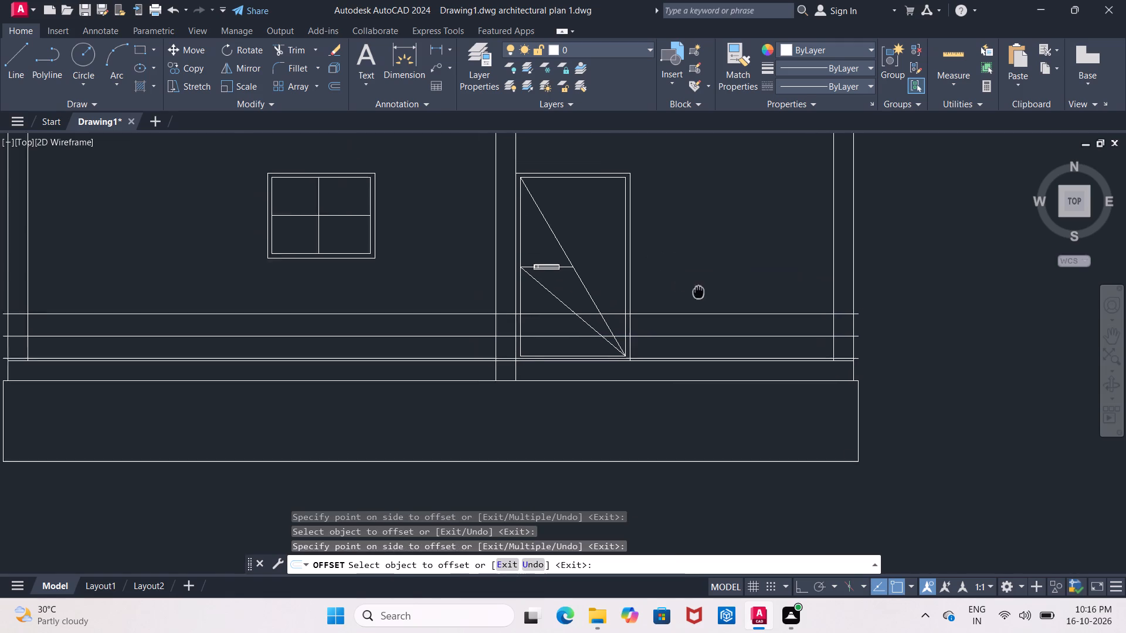
{"action": "middle_click_drag", "start_coordinate": [707, 293], "coordinate": [708, 294]}
{"action": "scroll", "coordinate": [697, 294], "scroll_direction": "down", "scroll_amount": 1}
{"action": "middle_click_drag", "start_coordinate": [697, 290], "coordinate": [690, 308]}
{"action": "scroll", "coordinate": [690, 308], "scroll_direction": "down", "scroll_amount": 3}
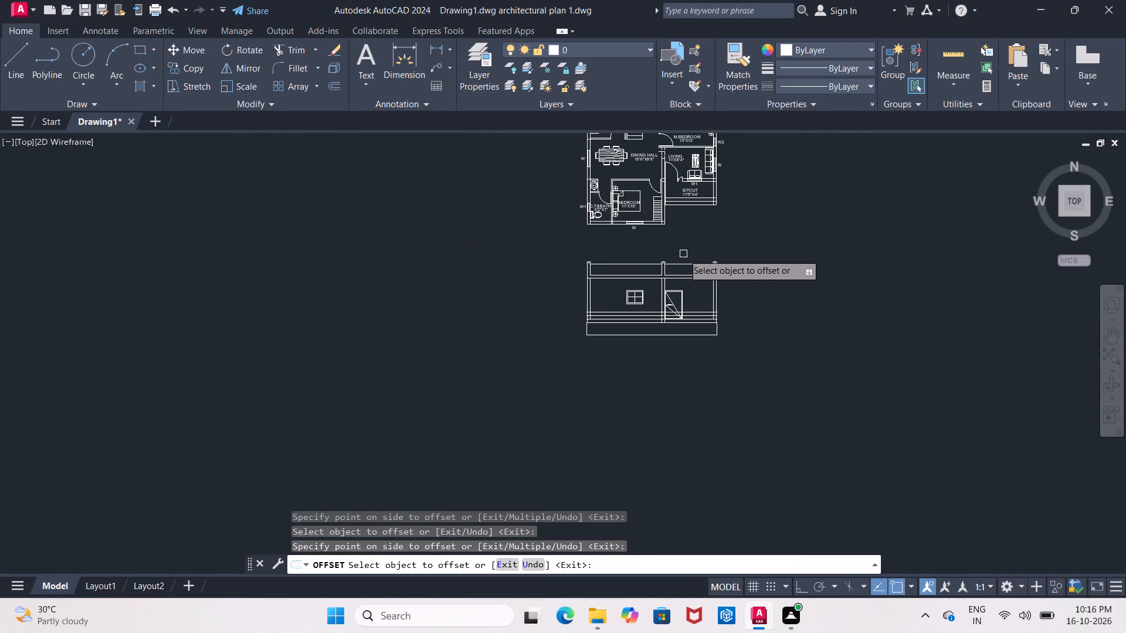
{"action": "scroll", "coordinate": [673, 264], "scroll_direction": "up", "scroll_amount": 2}
{"action": "middle_click_drag", "start_coordinate": [683, 321], "coordinate": [684, 263]}
{"action": "scroll", "coordinate": [682, 276], "scroll_direction": "up", "scroll_amount": 3}
{"action": "middle_click_drag", "start_coordinate": [683, 266], "coordinate": [690, 198]}
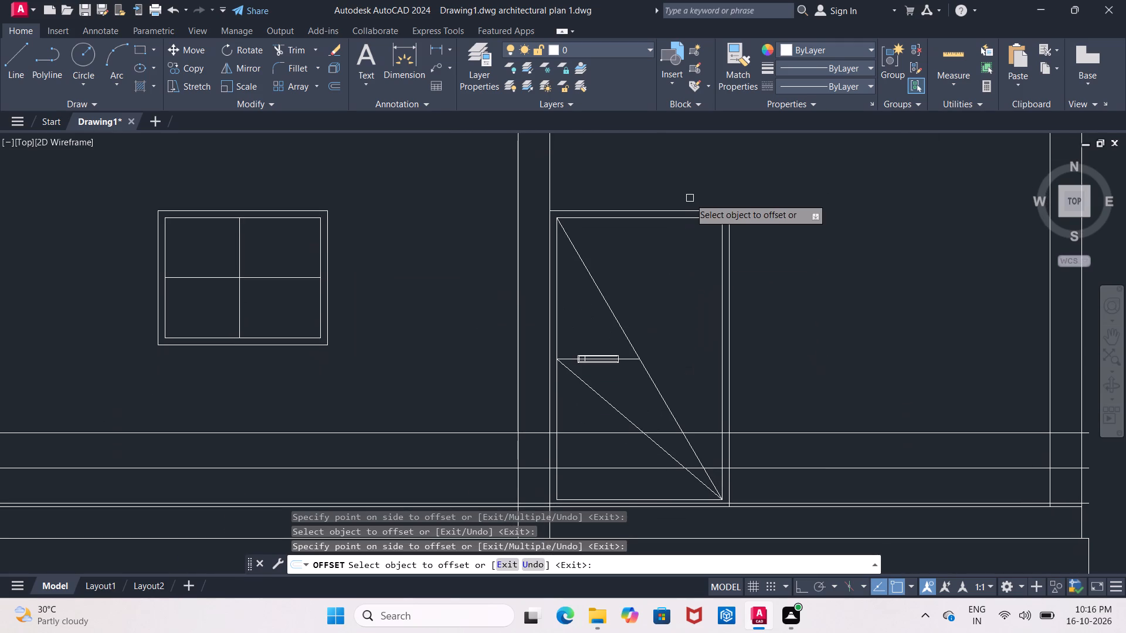
{"action": "key", "text": "Escape"}
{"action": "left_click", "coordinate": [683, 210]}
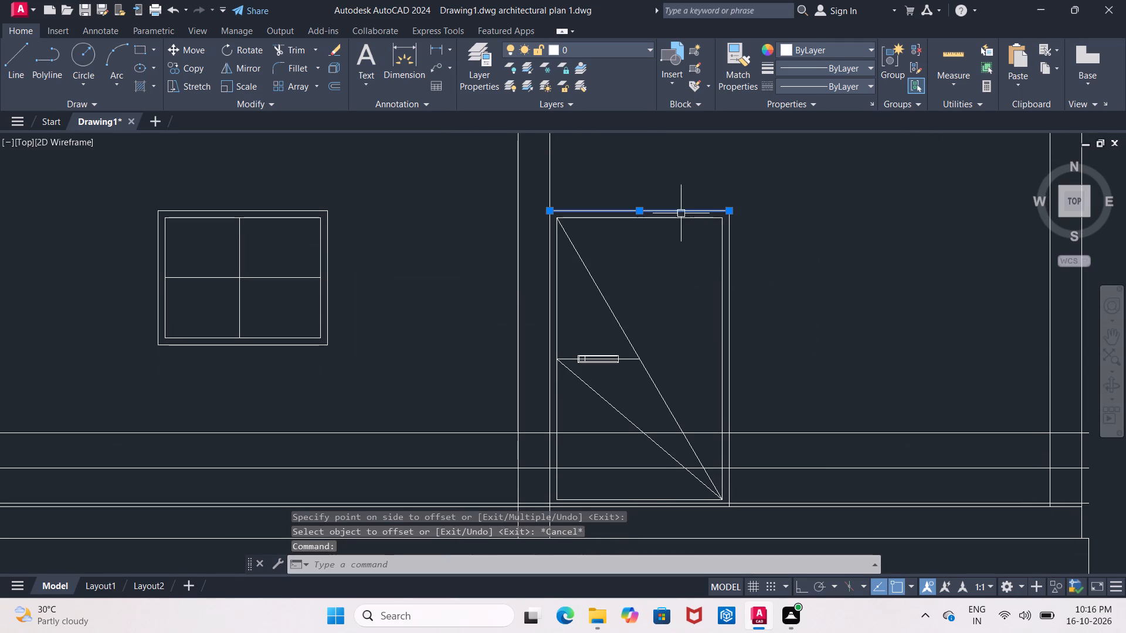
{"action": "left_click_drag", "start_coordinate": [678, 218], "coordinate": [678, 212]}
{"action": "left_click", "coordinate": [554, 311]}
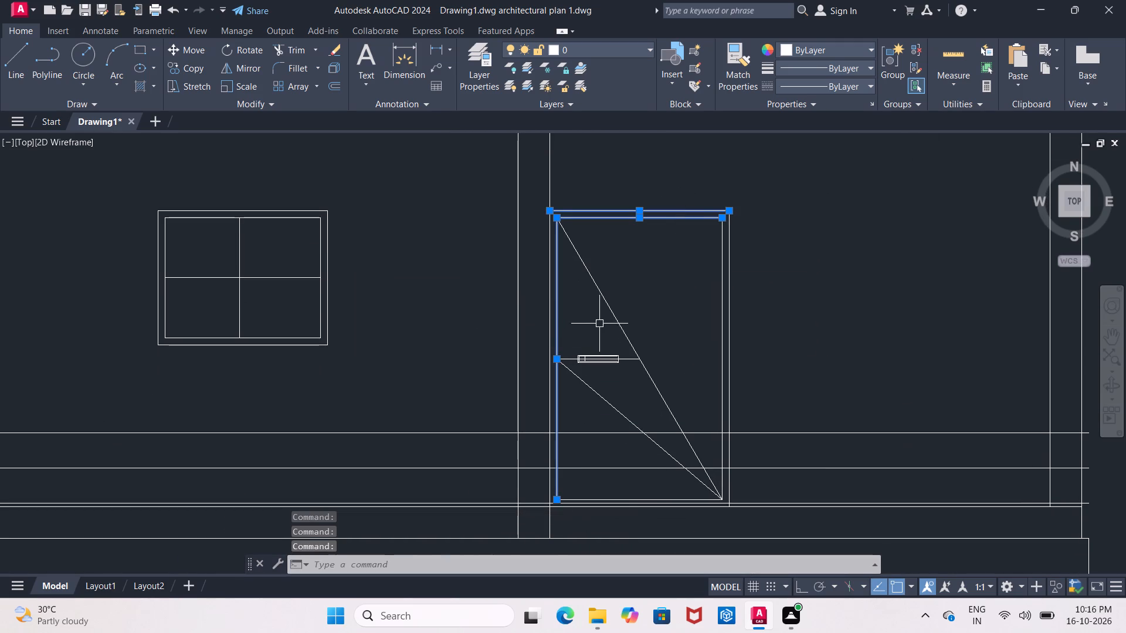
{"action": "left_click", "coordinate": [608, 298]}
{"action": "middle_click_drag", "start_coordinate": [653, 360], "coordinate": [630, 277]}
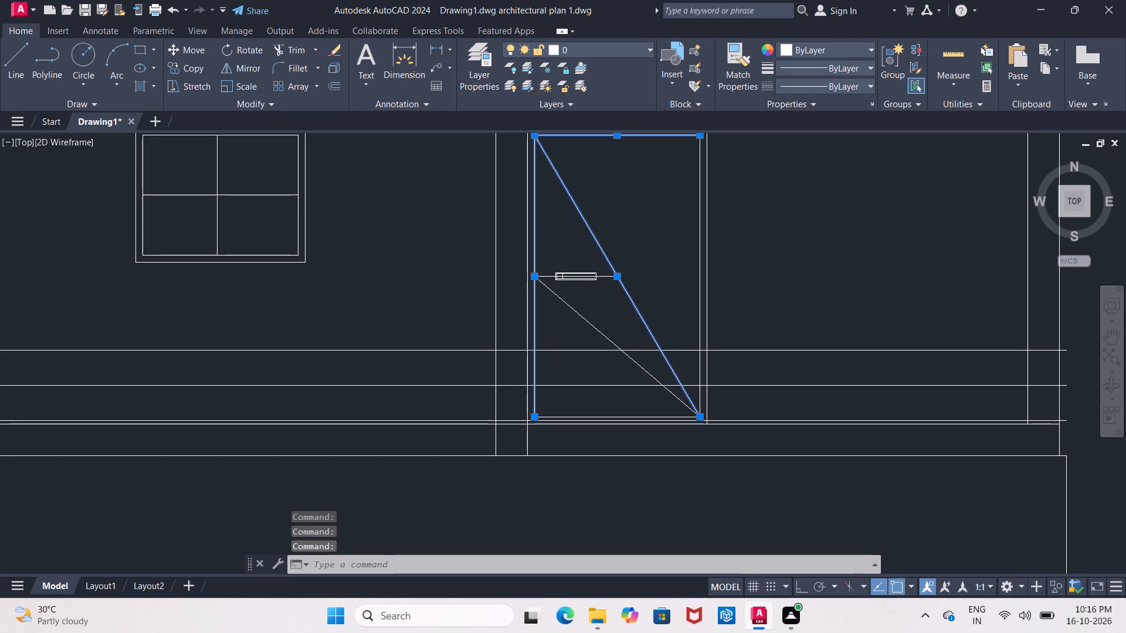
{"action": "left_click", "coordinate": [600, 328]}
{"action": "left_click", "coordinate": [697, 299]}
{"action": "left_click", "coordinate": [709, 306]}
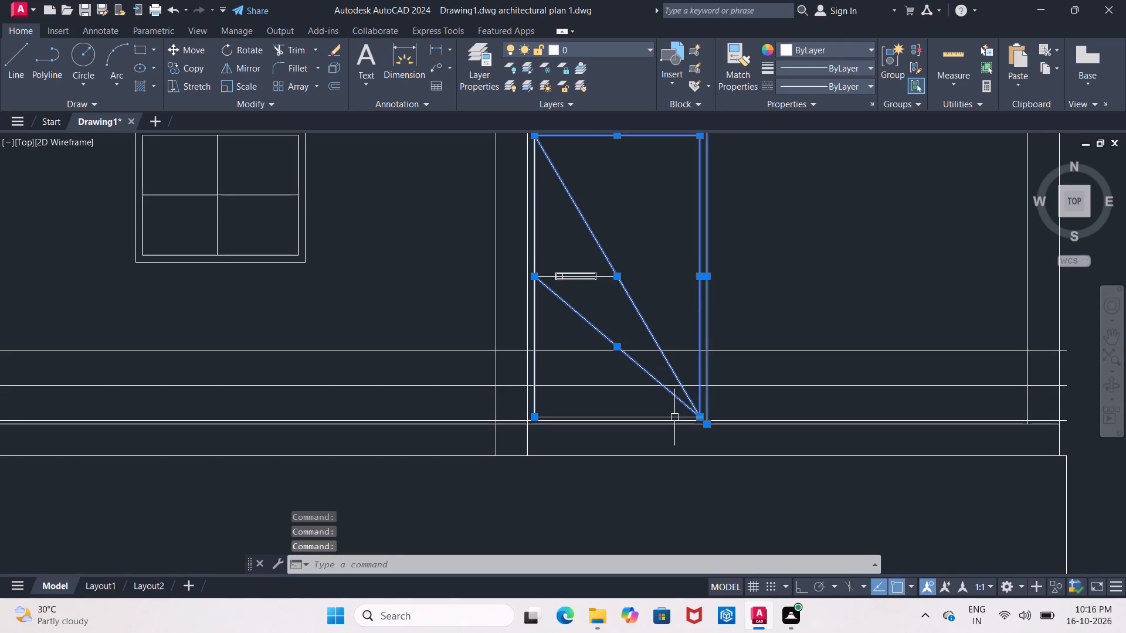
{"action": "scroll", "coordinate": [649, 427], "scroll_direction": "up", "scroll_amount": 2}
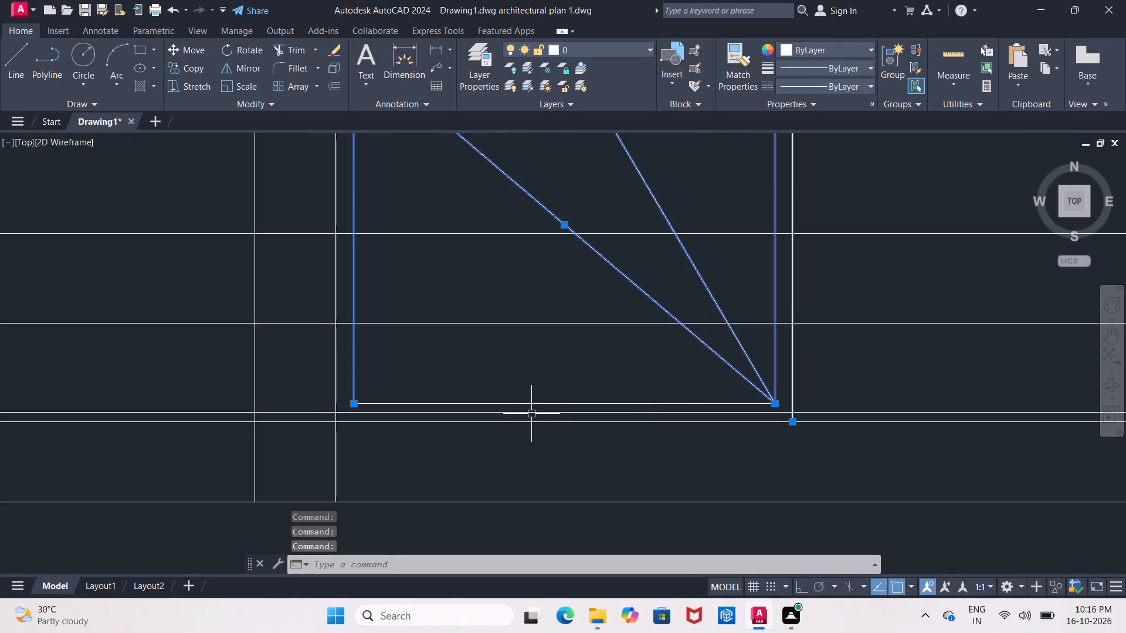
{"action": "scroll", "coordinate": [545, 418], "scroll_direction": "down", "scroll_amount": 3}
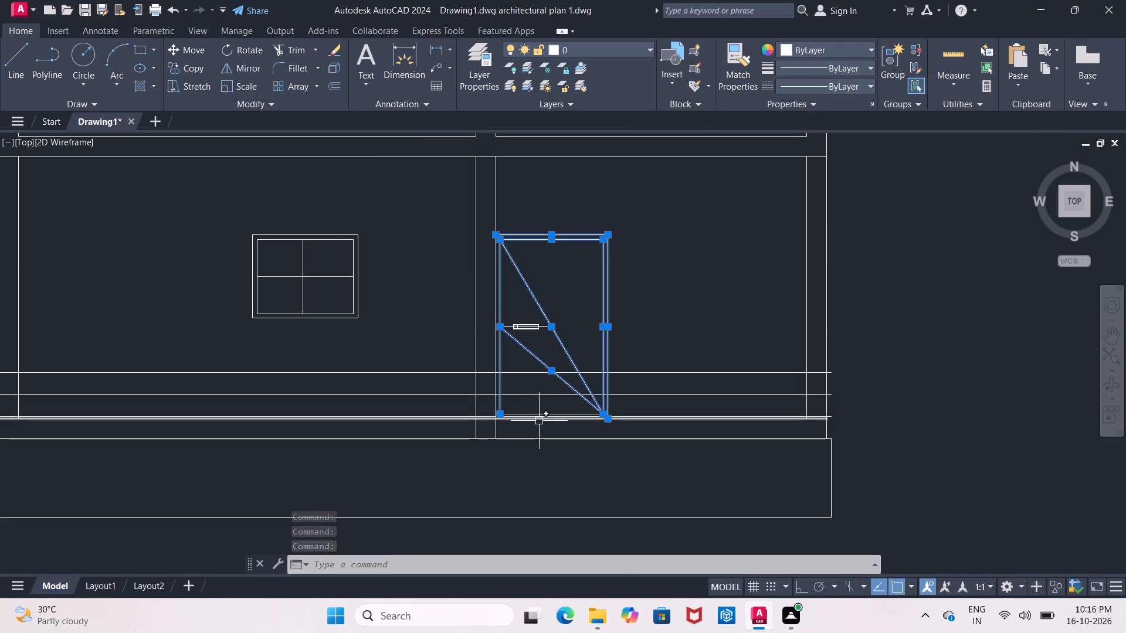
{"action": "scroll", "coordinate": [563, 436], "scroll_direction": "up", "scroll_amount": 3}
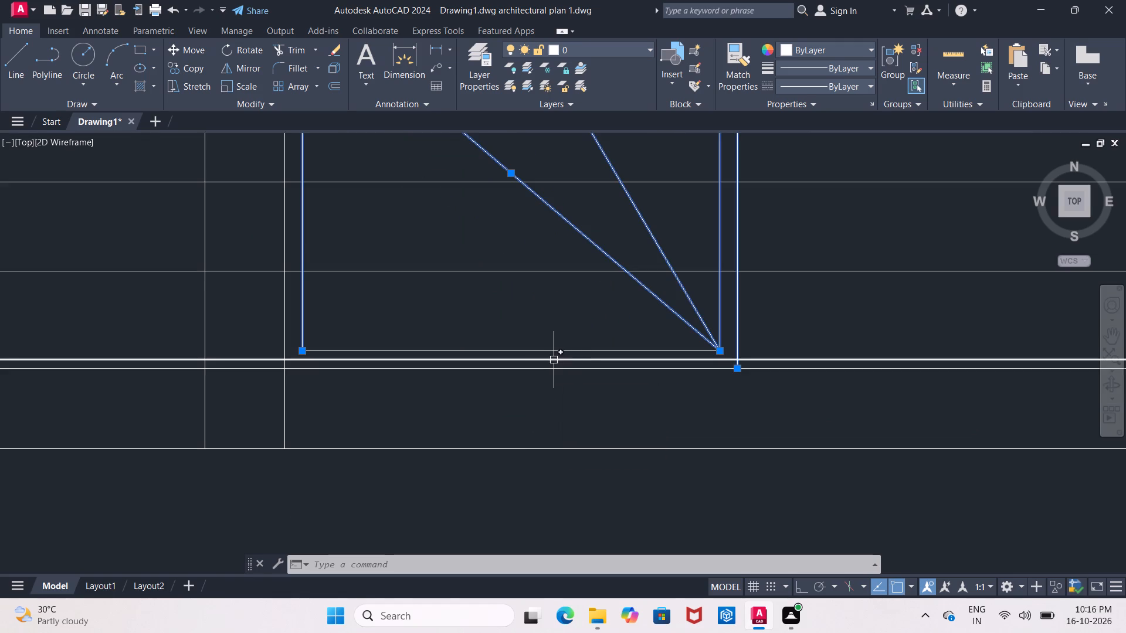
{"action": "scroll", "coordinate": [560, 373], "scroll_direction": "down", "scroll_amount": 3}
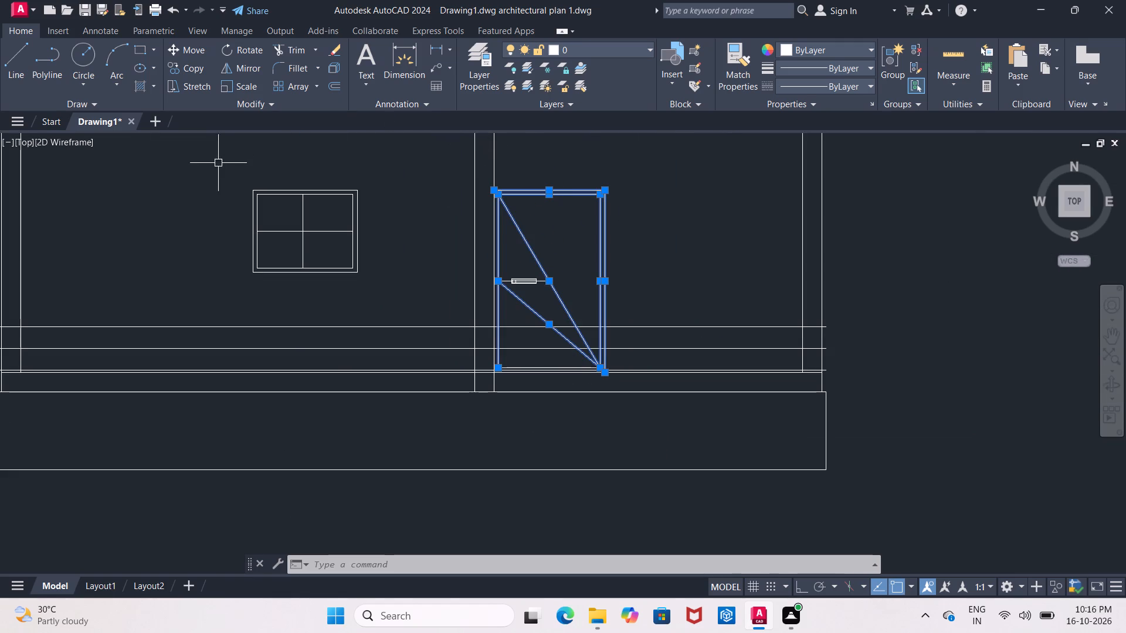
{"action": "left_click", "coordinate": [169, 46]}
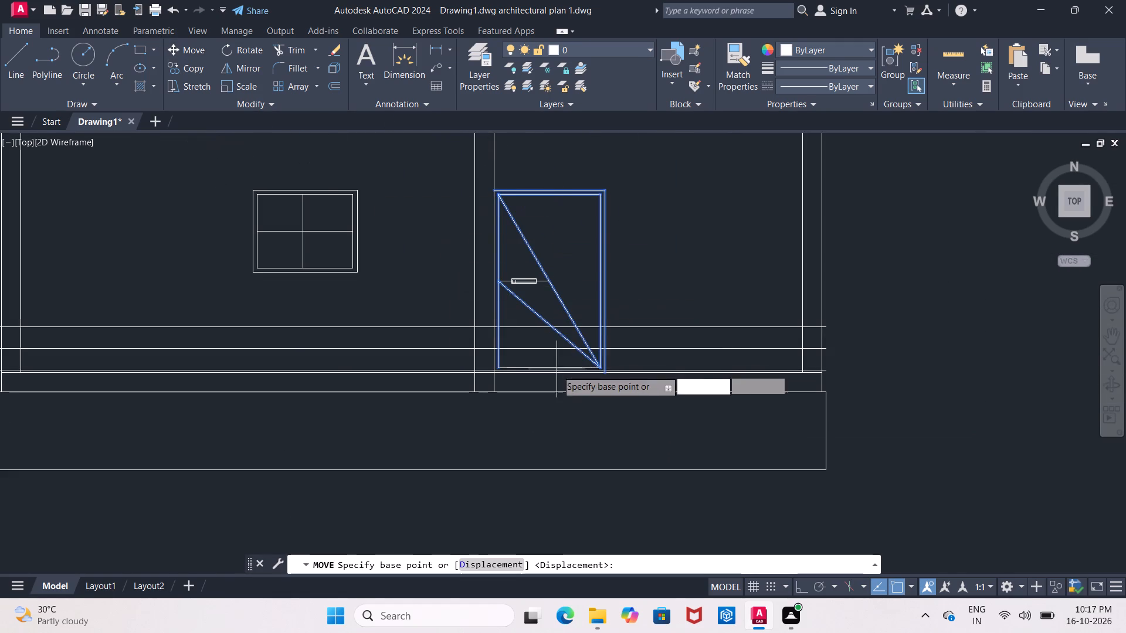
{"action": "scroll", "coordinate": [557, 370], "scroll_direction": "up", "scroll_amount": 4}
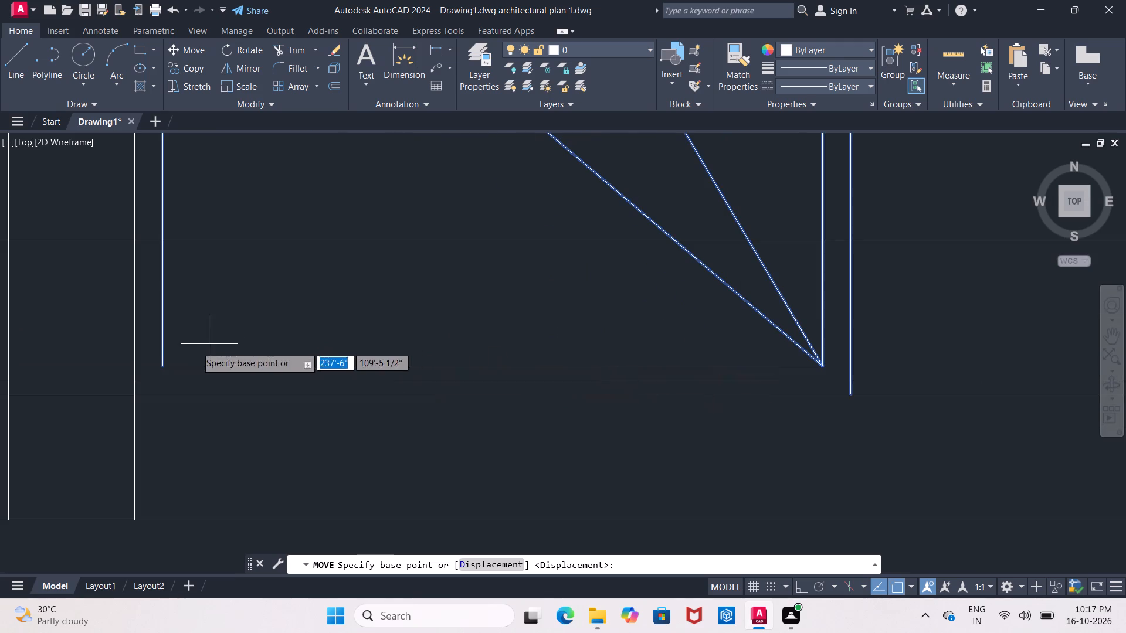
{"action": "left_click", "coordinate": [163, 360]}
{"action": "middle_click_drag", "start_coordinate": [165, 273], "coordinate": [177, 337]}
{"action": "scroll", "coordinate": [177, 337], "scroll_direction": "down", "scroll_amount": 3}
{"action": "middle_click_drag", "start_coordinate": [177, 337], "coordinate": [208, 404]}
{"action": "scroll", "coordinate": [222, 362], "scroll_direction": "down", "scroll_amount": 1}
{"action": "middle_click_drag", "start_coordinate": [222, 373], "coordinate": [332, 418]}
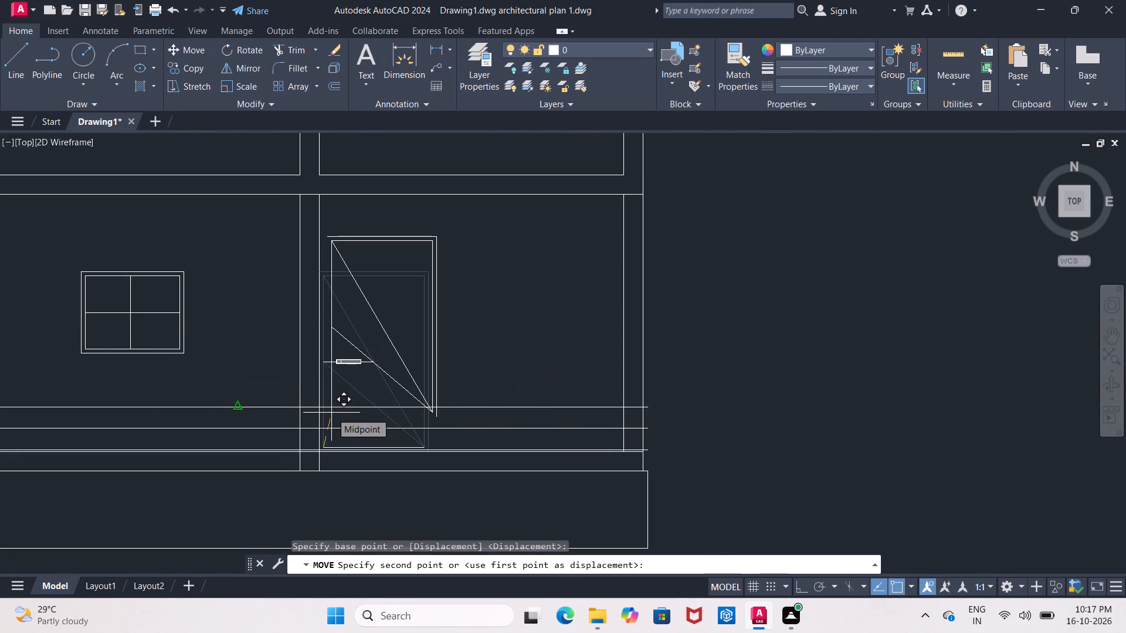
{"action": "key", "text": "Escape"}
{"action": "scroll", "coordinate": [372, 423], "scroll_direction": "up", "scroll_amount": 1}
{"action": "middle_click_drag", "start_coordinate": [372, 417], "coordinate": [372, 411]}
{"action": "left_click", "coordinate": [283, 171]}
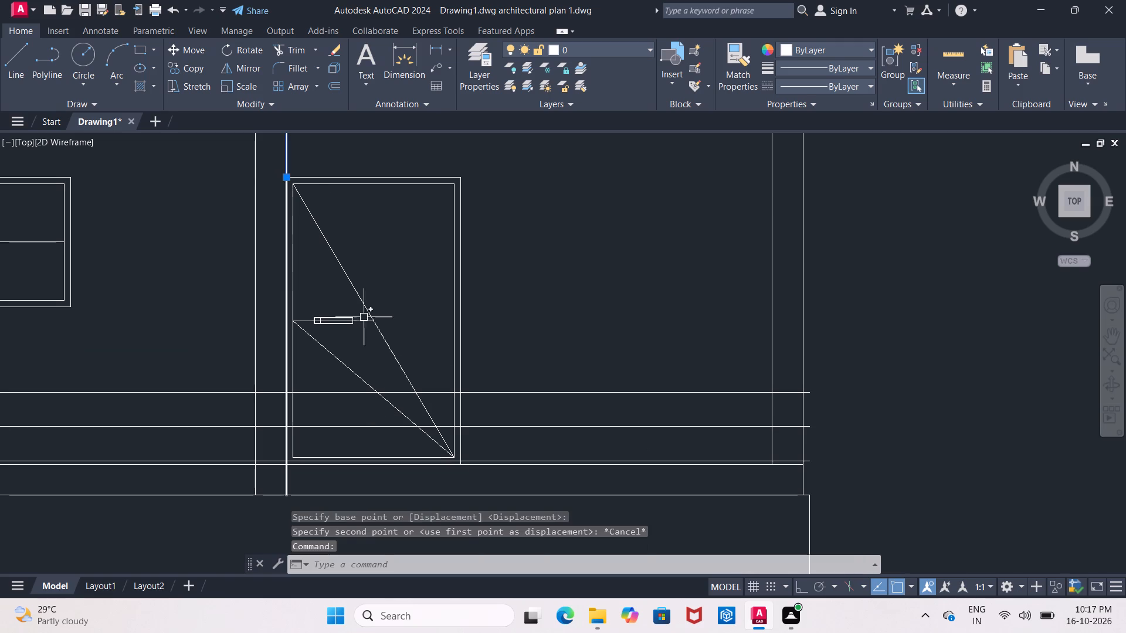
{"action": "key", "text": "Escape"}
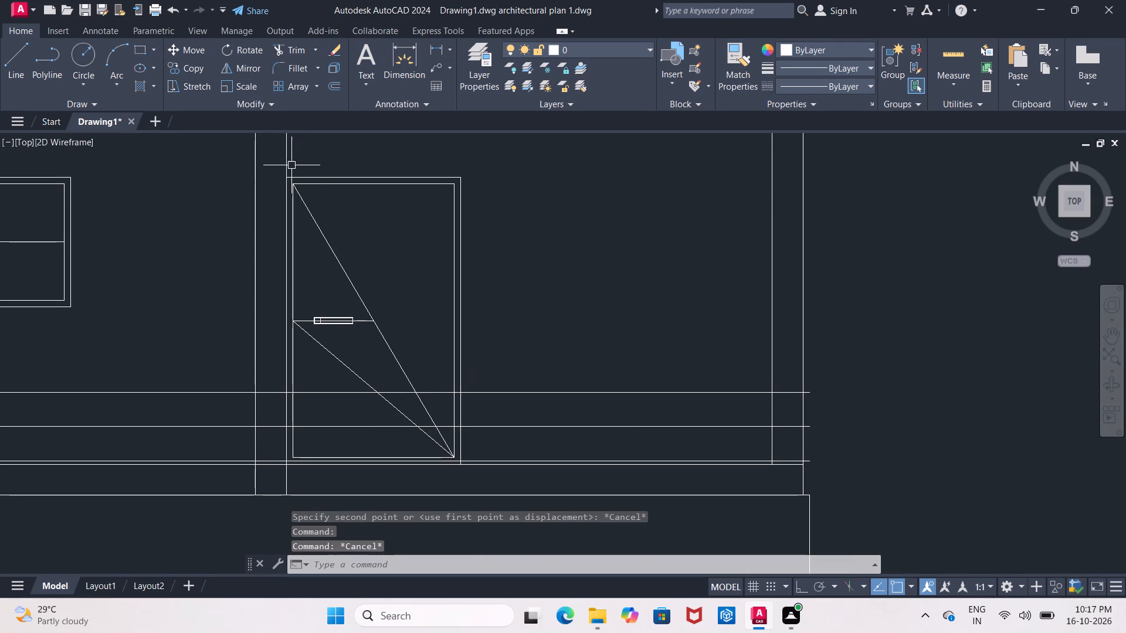
Move the complete door vertically from its inner lower corner up to the topmost step line.
{"action": "left_click", "coordinate": [276, 166]}
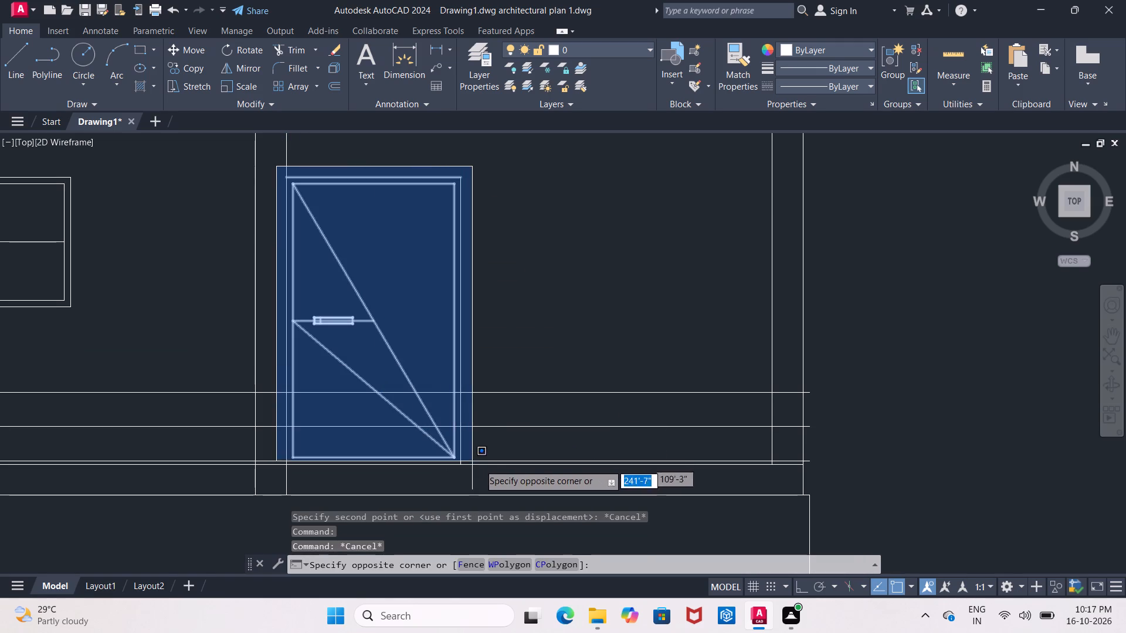
{"action": "scroll", "coordinate": [498, 465], "scroll_direction": "up", "scroll_amount": 2}
{"action": "middle_click_drag", "start_coordinate": [498, 465], "coordinate": [504, 447]}
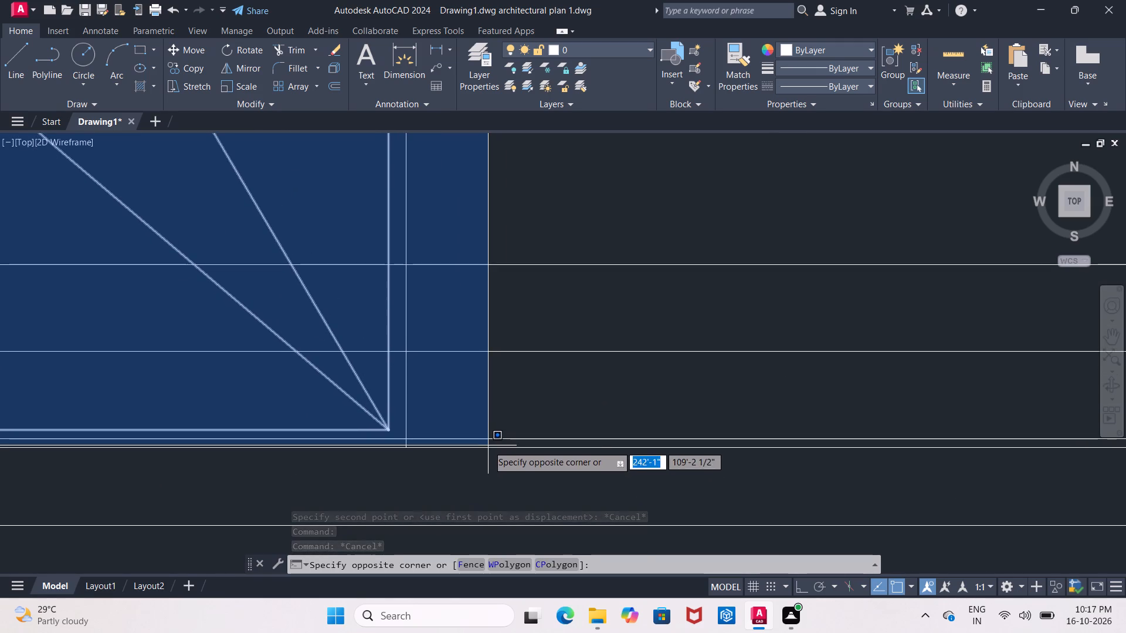
{"action": "middle_click_drag", "start_coordinate": [470, 462], "coordinate": [596, 444]}
{"action": "left_click", "coordinate": [596, 444]}
{"action": "scroll", "coordinate": [597, 444], "scroll_direction": "down", "scroll_amount": 2}
{"action": "middle_click_drag", "start_coordinate": [597, 444], "coordinate": [565, 448]}
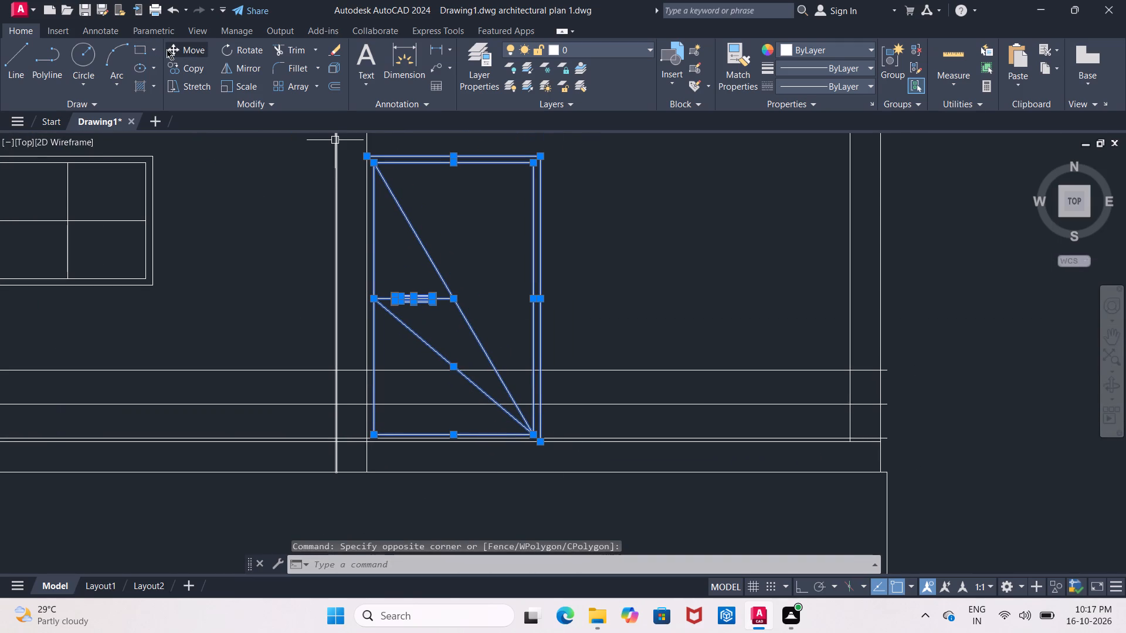
{"action": "left_click", "coordinate": [167, 49]}
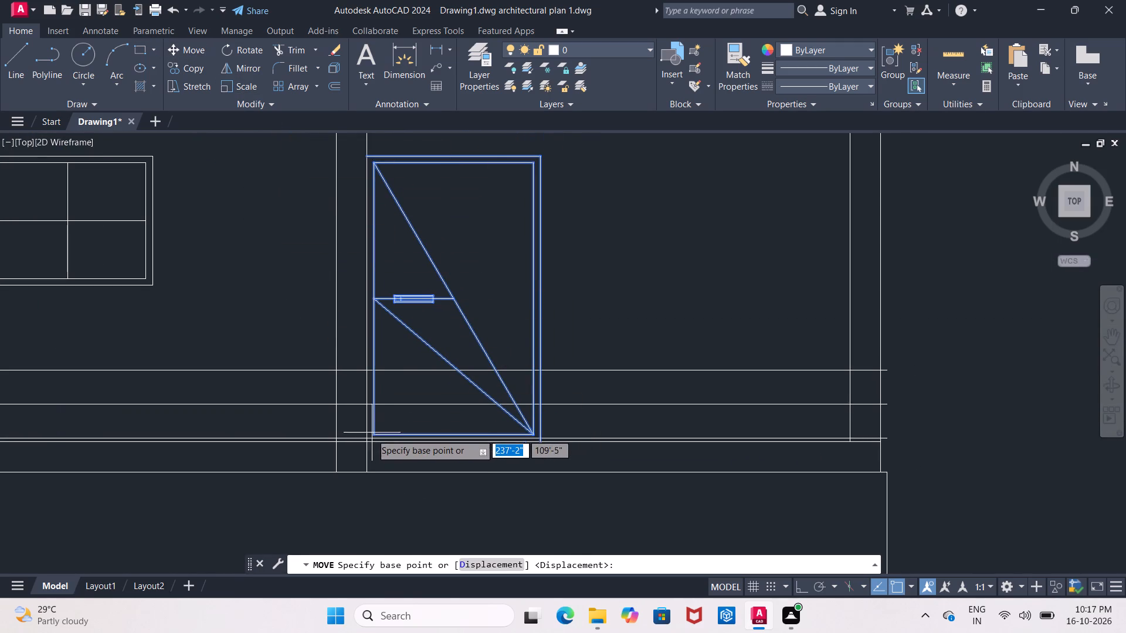
{"action": "left_click", "coordinate": [376, 431]}
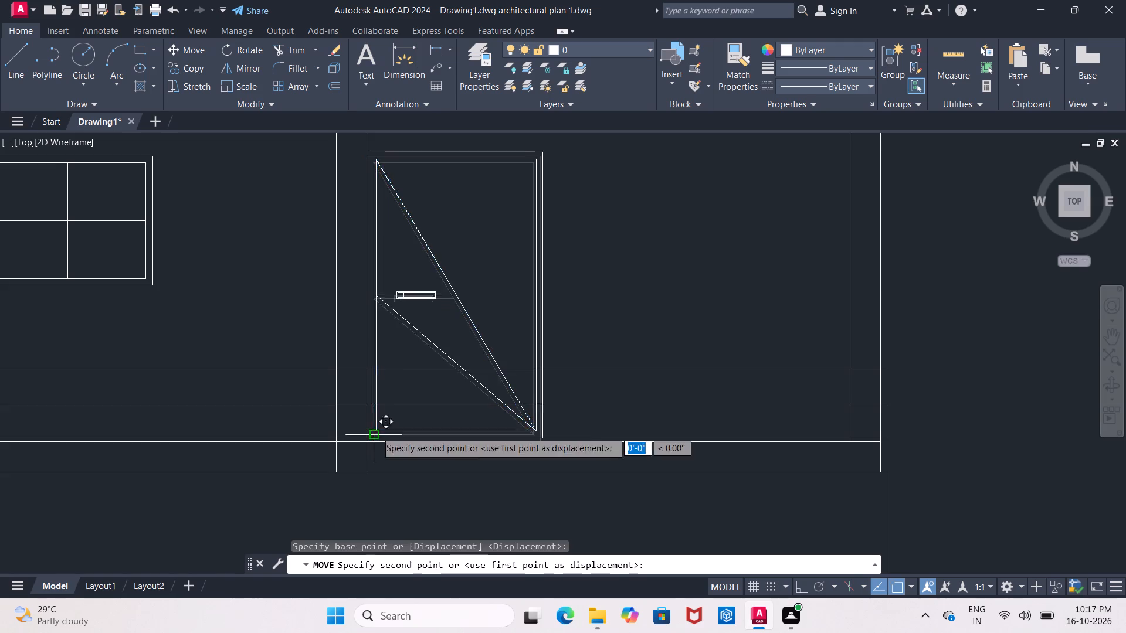
{"action": "left_click", "coordinate": [377, 368]}
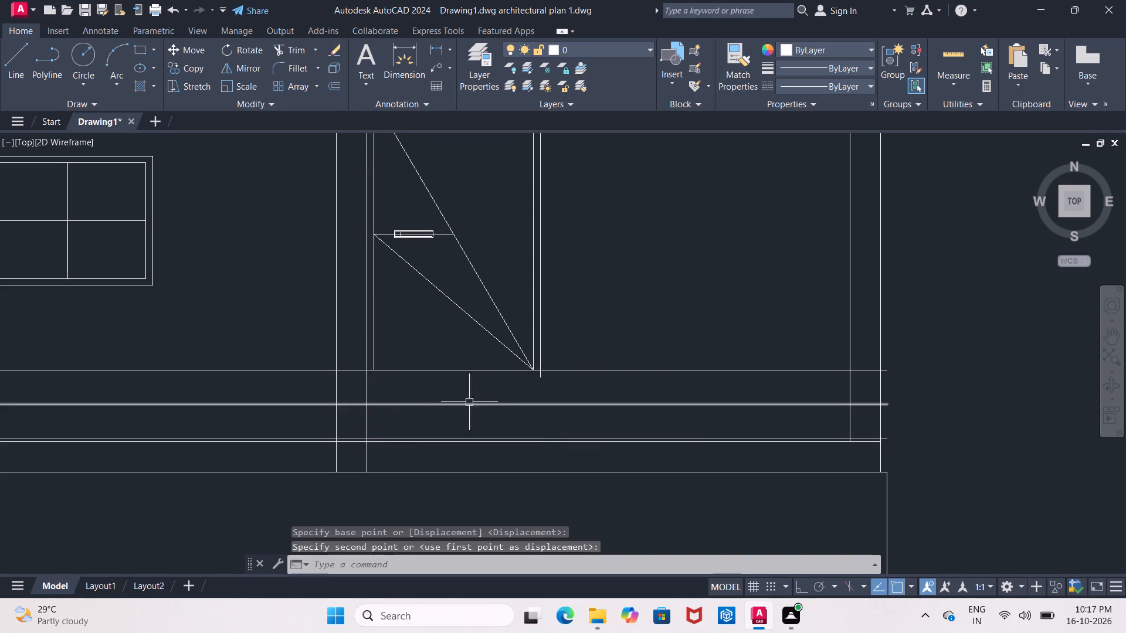
Move the whole door up 2" so the outer frame's lower corner sits on the topmost step line.
{"action": "middle_click_drag", "start_coordinate": [488, 296], "coordinate": [485, 412]}
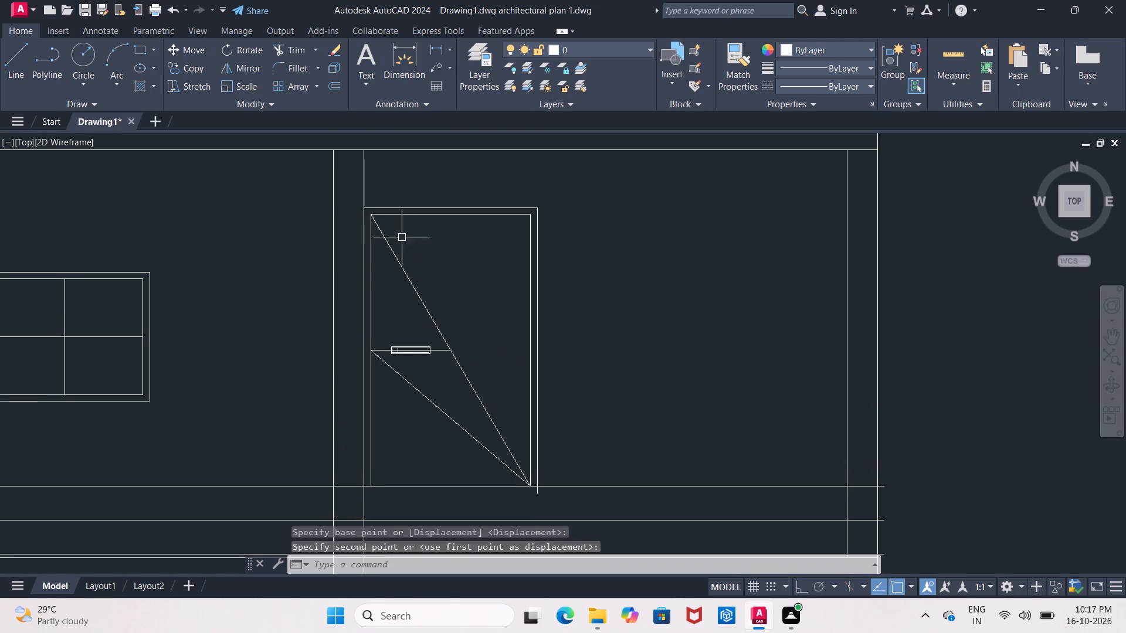
{"action": "left_click_drag", "start_coordinate": [357, 190], "coordinate": [366, 207]}
{"action": "left_click", "coordinate": [592, 507]}
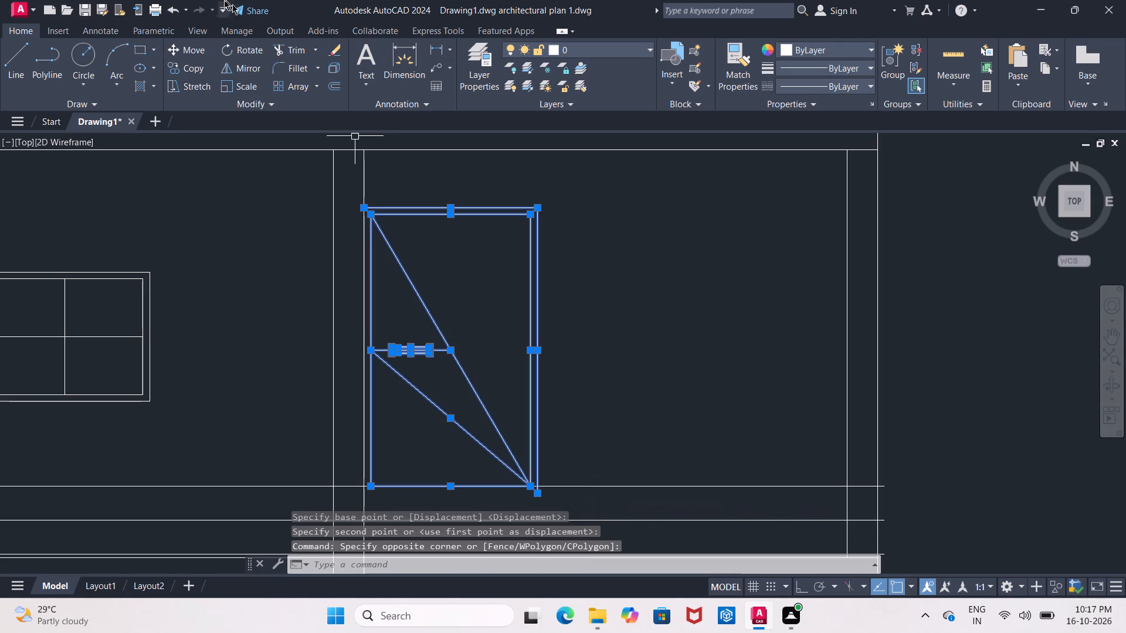
{"action": "left_click", "coordinate": [206, 51]}
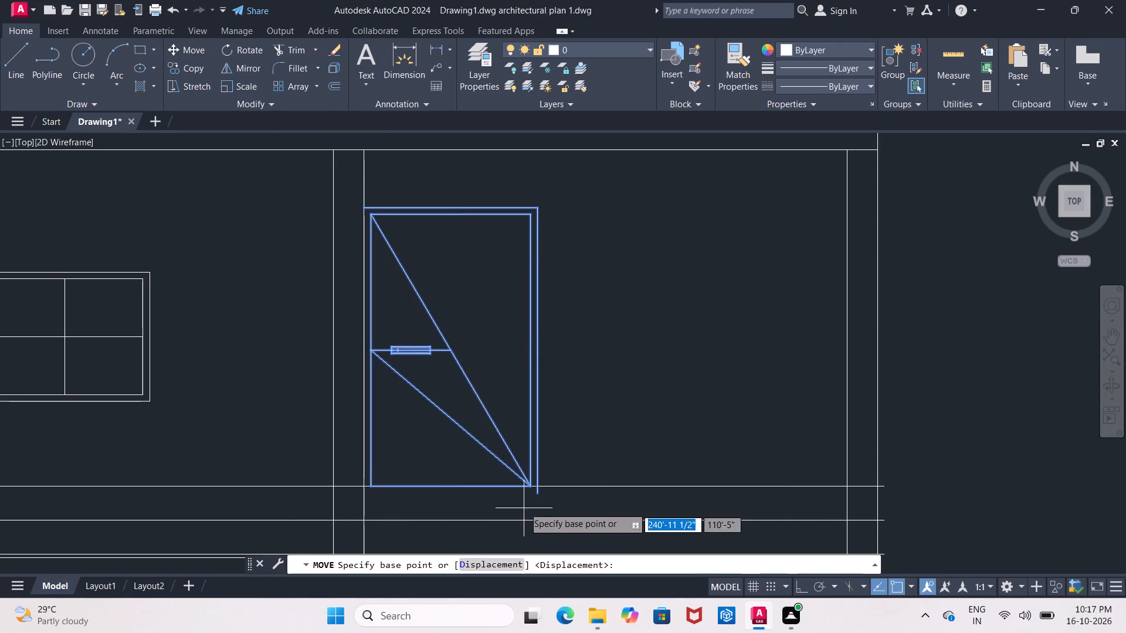
{"action": "left_click", "coordinate": [536, 493]}
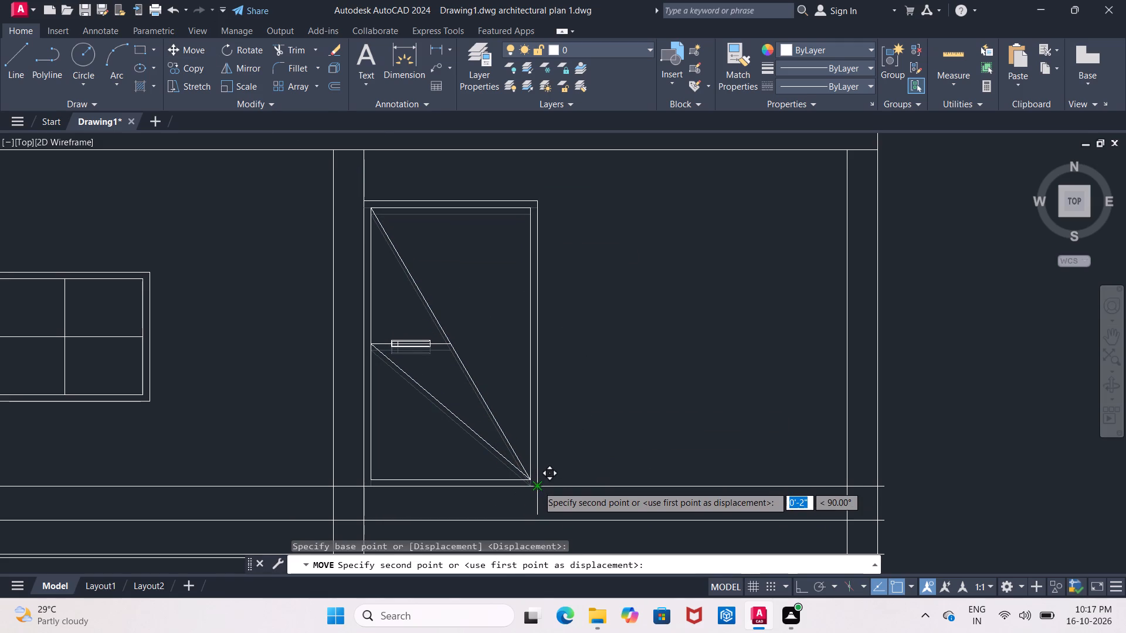
{"action": "left_click", "coordinate": [538, 486]}
Delete the redundant horizontal line just below the lowest step line, spanning between the outer pillars.
{"action": "middle_click_drag", "start_coordinate": [584, 497], "coordinate": [561, 385]}
{"action": "scroll", "coordinate": [548, 362], "scroll_direction": "down", "scroll_amount": 1}
{"action": "middle_click_drag", "start_coordinate": [548, 362], "coordinate": [562, 341]}
{"action": "scroll", "coordinate": [509, 392], "scroll_direction": "up", "scroll_amount": 1}
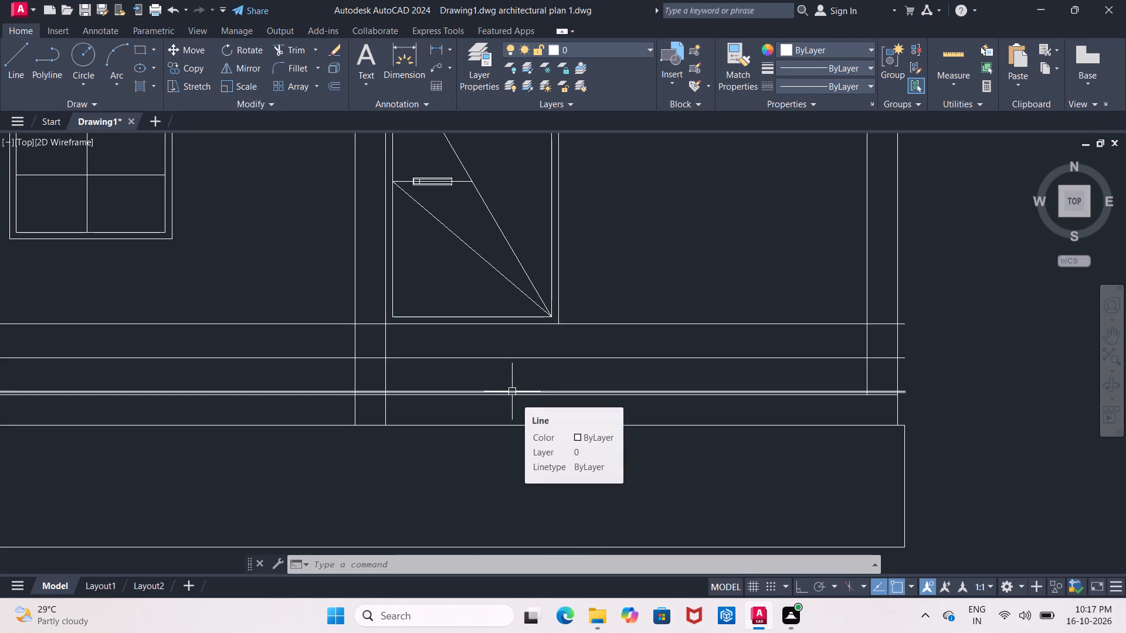
{"action": "scroll", "coordinate": [516, 394], "scroll_direction": "down", "scroll_amount": 2}
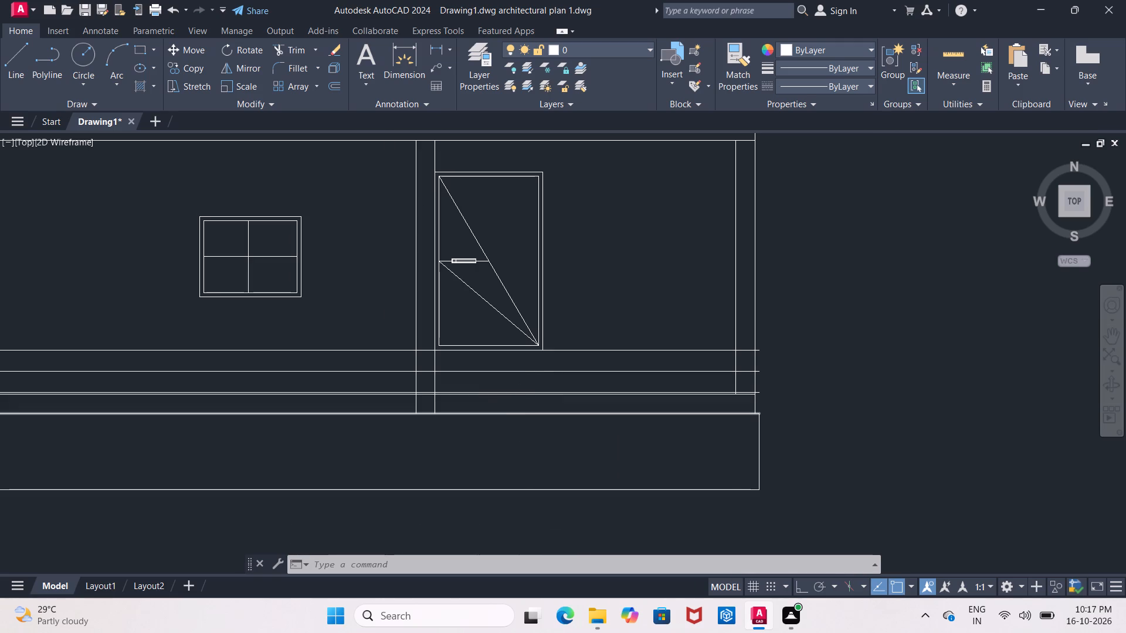
{"action": "scroll", "coordinate": [518, 411], "scroll_direction": "up", "scroll_amount": 1}
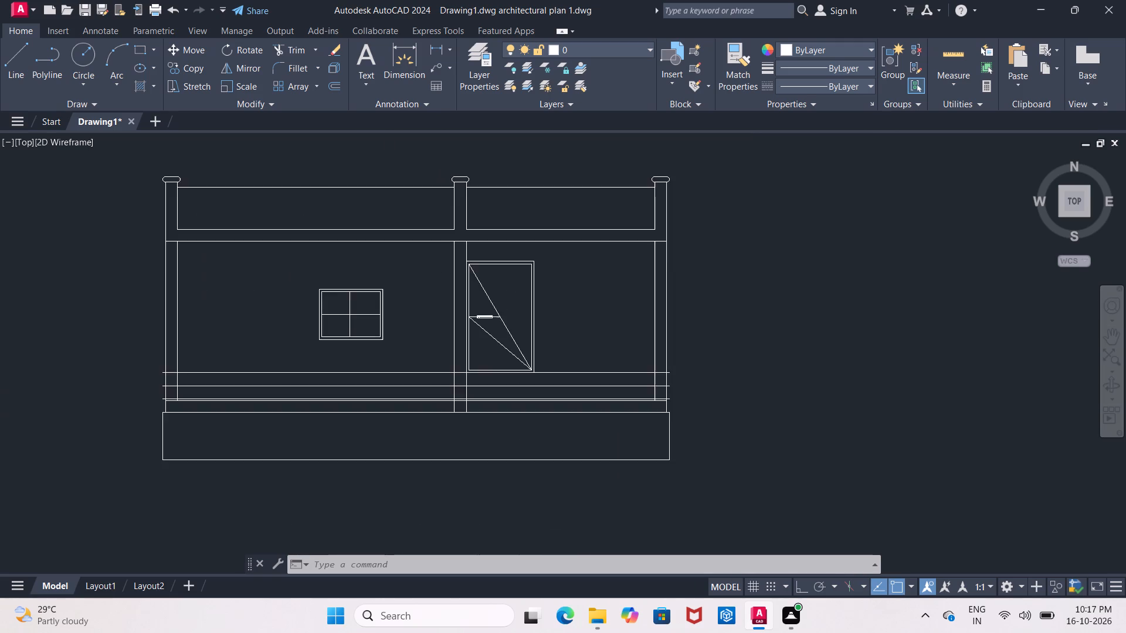
{"action": "scroll", "coordinate": [518, 411], "scroll_direction": "up", "scroll_amount": 2}
{"action": "left_click", "coordinate": [527, 370]}
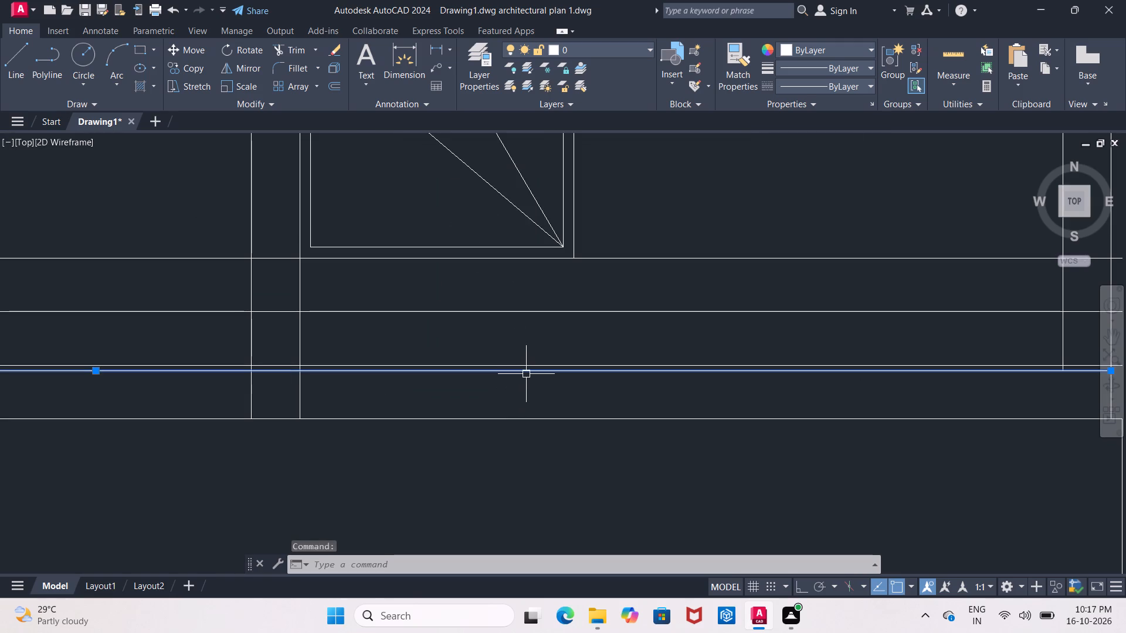
{"action": "key", "text": "Delete"}
Examine the front elevation's step lines against the sitout in the floor plan above.
{"action": "scroll", "coordinate": [526, 374], "scroll_direction": "down", "scroll_amount": 3}
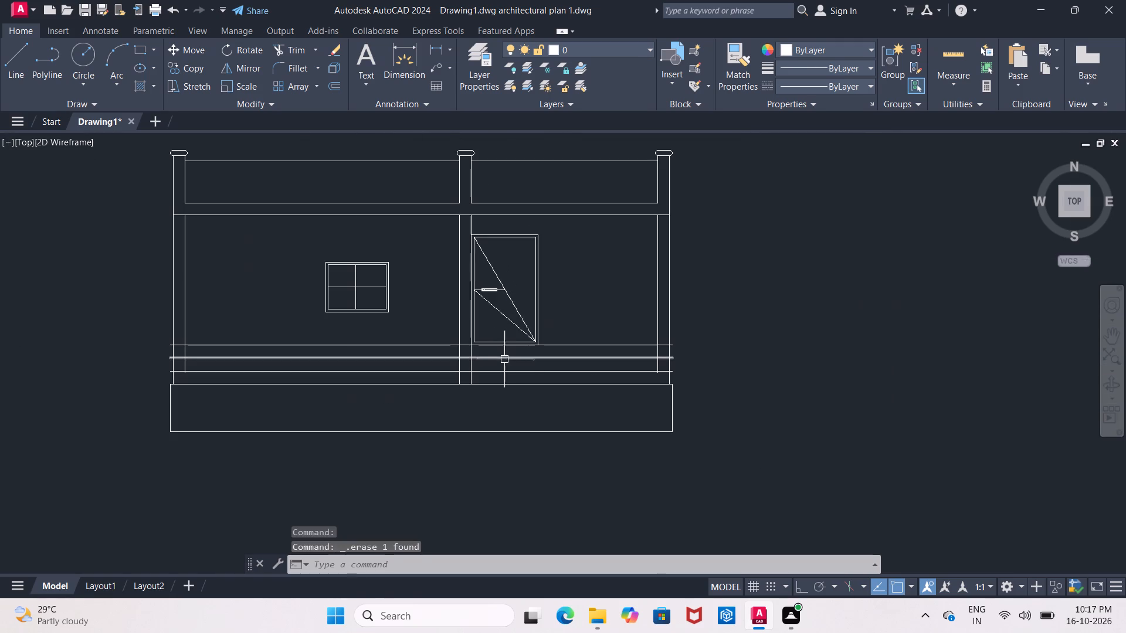
{"action": "scroll", "coordinate": [500, 355], "scroll_direction": "down", "scroll_amount": 1}
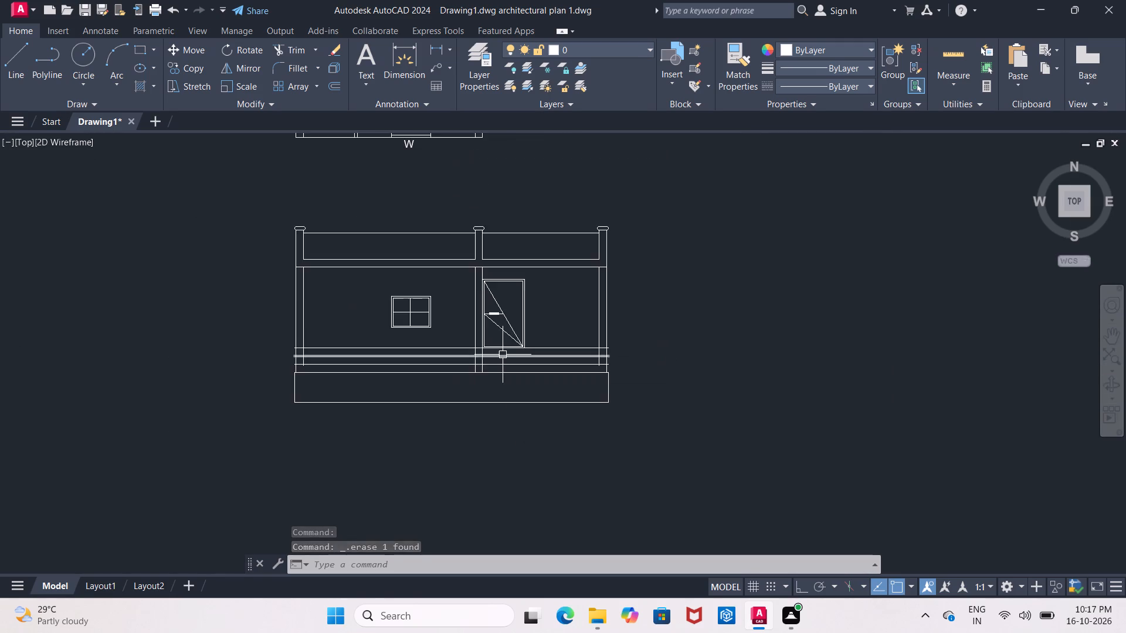
{"action": "scroll", "coordinate": [503, 355], "scroll_direction": "down", "scroll_amount": 1}
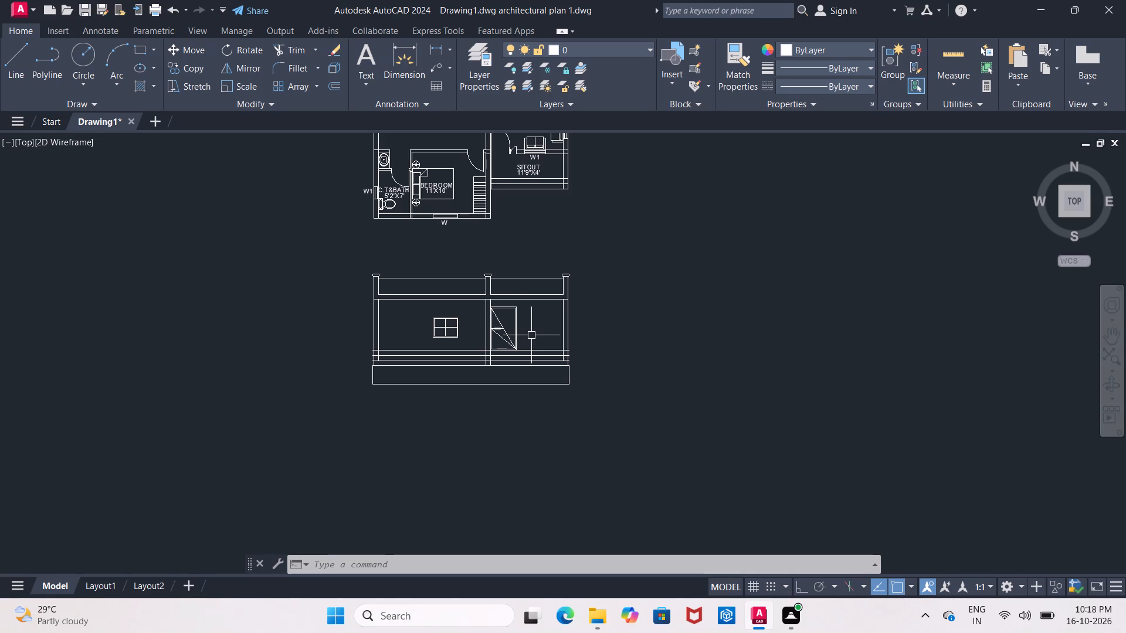
{"action": "scroll", "coordinate": [531, 335], "scroll_direction": "down", "scroll_amount": 1}
{"action": "scroll", "coordinate": [538, 330], "scroll_direction": "up", "scroll_amount": 1}
{"action": "middle_click_drag", "start_coordinate": [542, 325], "coordinate": [540, 345]}
{"action": "scroll", "coordinate": [544, 237], "scroll_direction": "up", "scroll_amount": 1}
{"action": "middle_click_drag", "start_coordinate": [513, 174], "coordinate": [513, 207]}
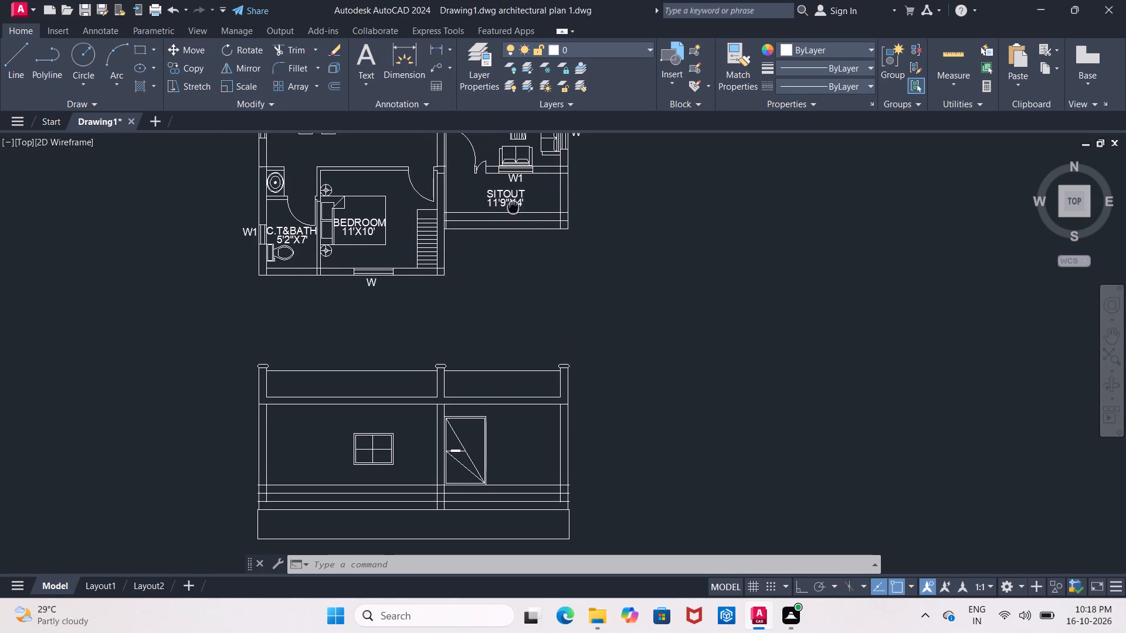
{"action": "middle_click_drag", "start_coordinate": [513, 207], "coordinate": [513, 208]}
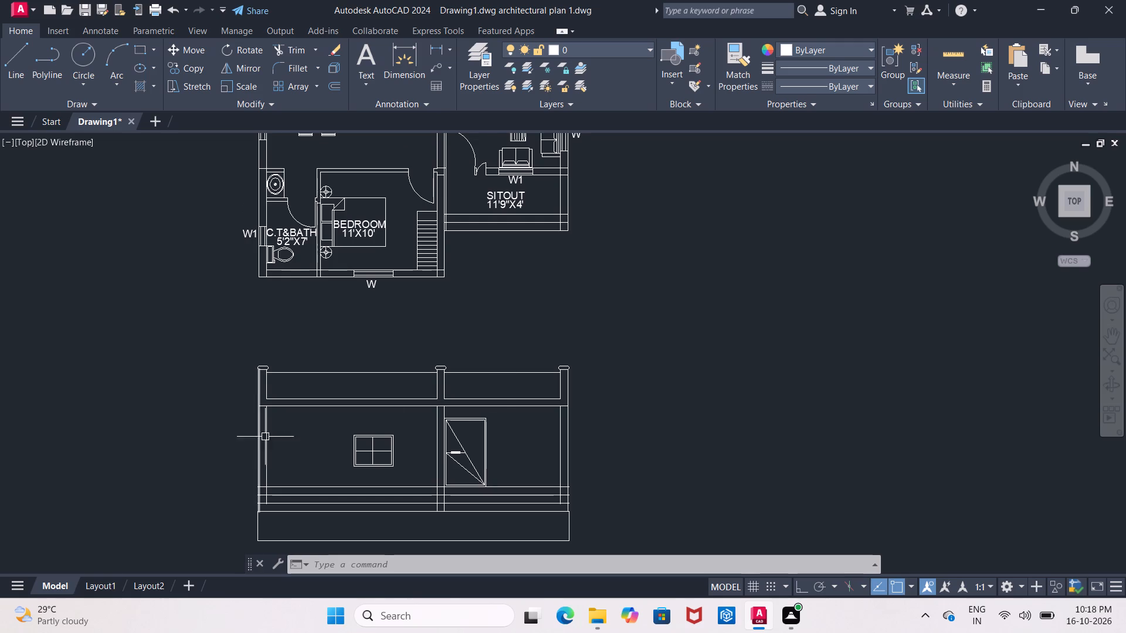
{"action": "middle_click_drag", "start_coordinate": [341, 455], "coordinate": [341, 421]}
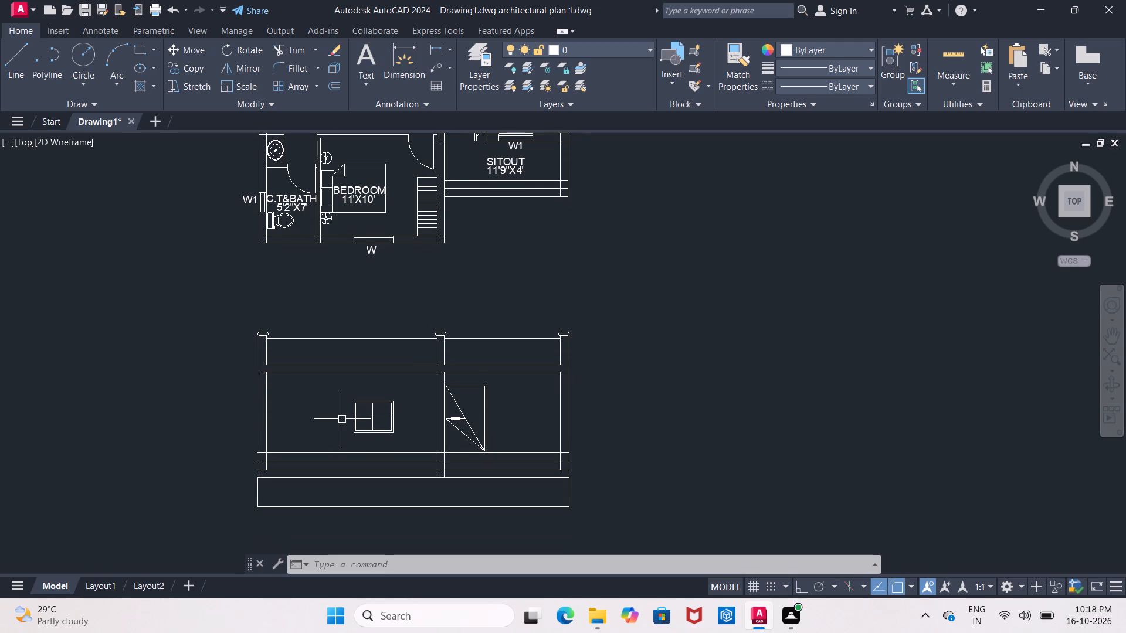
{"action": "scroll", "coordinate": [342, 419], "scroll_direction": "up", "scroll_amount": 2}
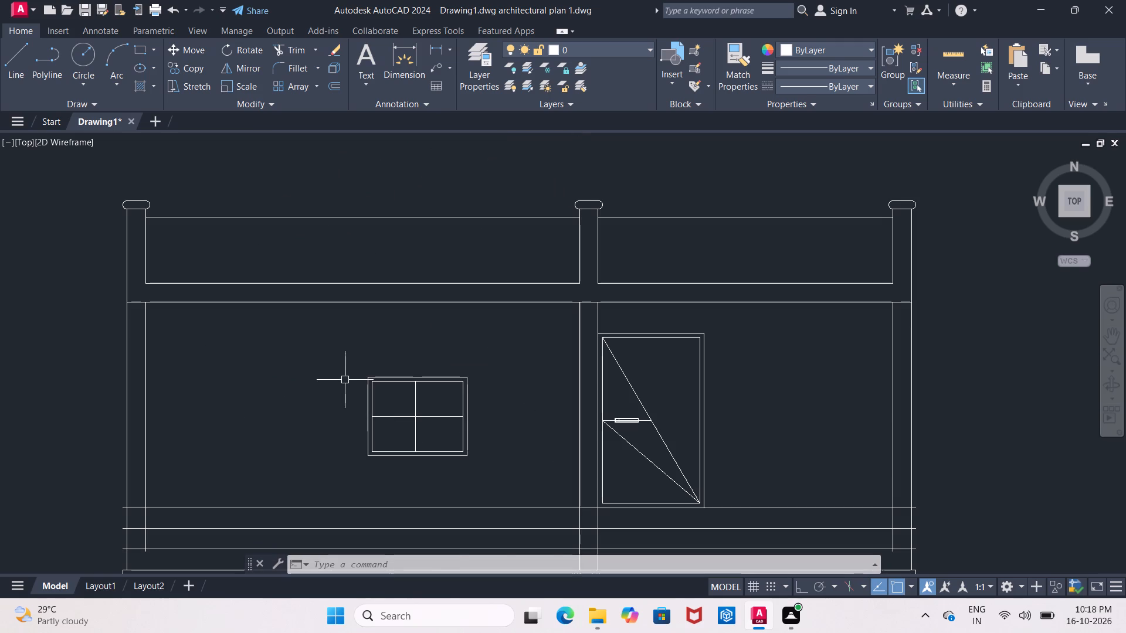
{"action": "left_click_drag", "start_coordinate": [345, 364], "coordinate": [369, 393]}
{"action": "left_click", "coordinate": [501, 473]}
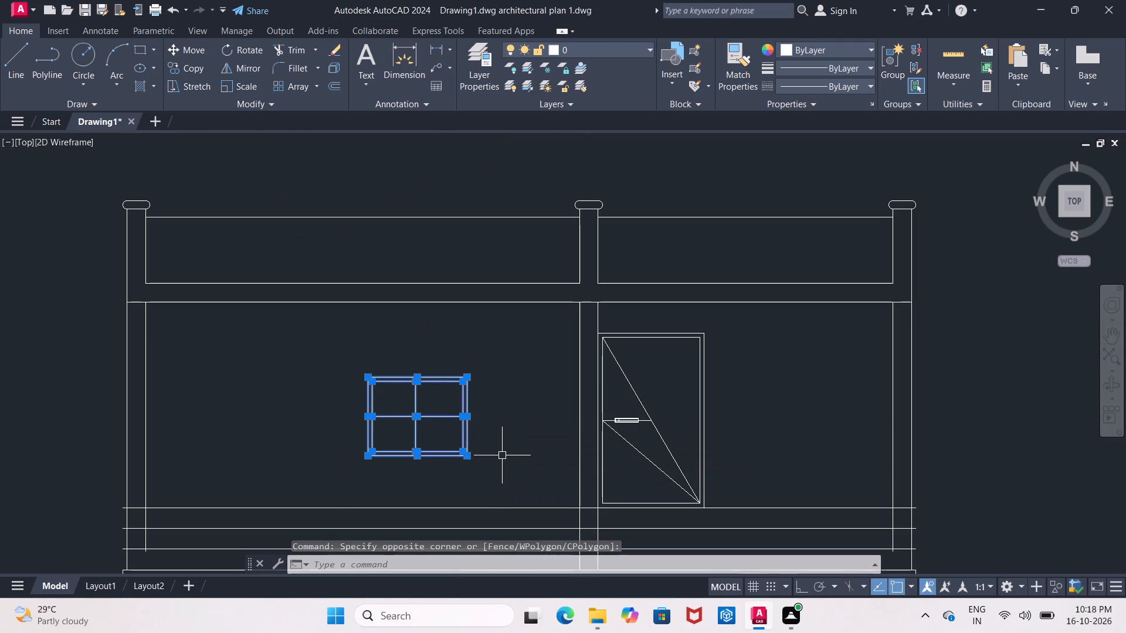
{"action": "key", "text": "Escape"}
Extend the door's outer top frame line across to the inner face of the right-hand end pillar.
{"action": "type", "text": "EX"}
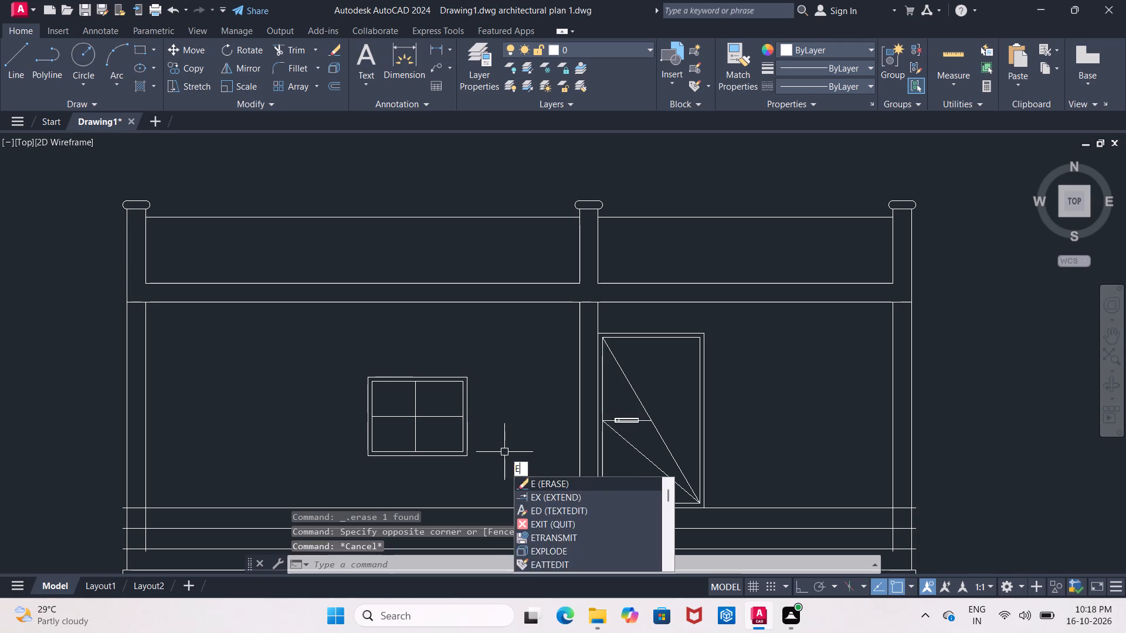
{"action": "key", "text": "Return"}
{"action": "key", "text": "Return"}
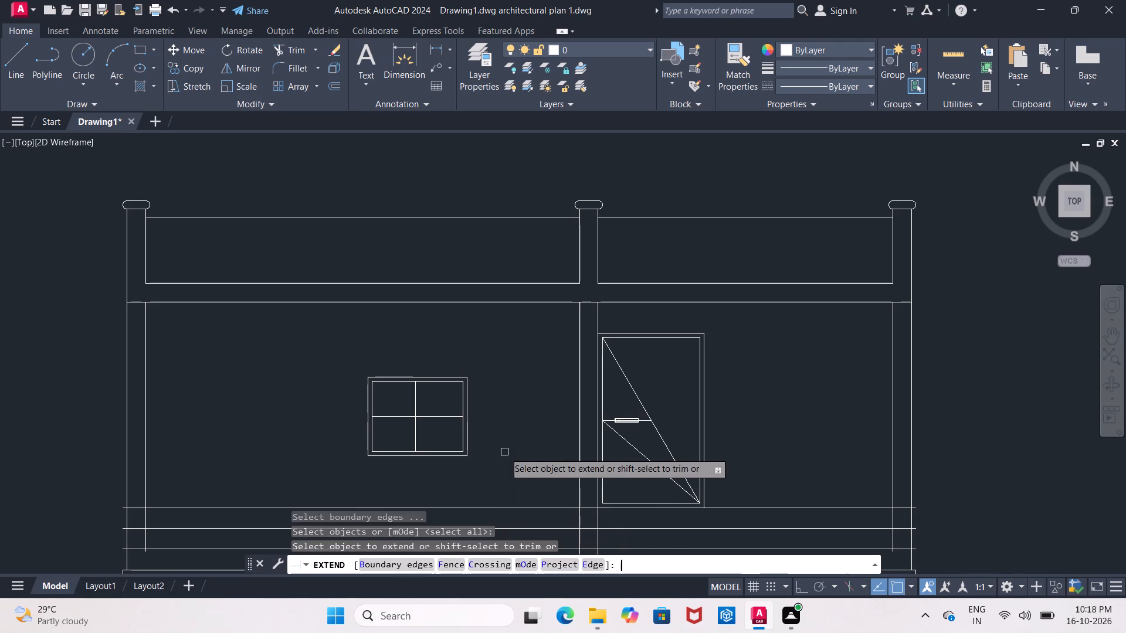
{"action": "left_click", "coordinate": [670, 331]}
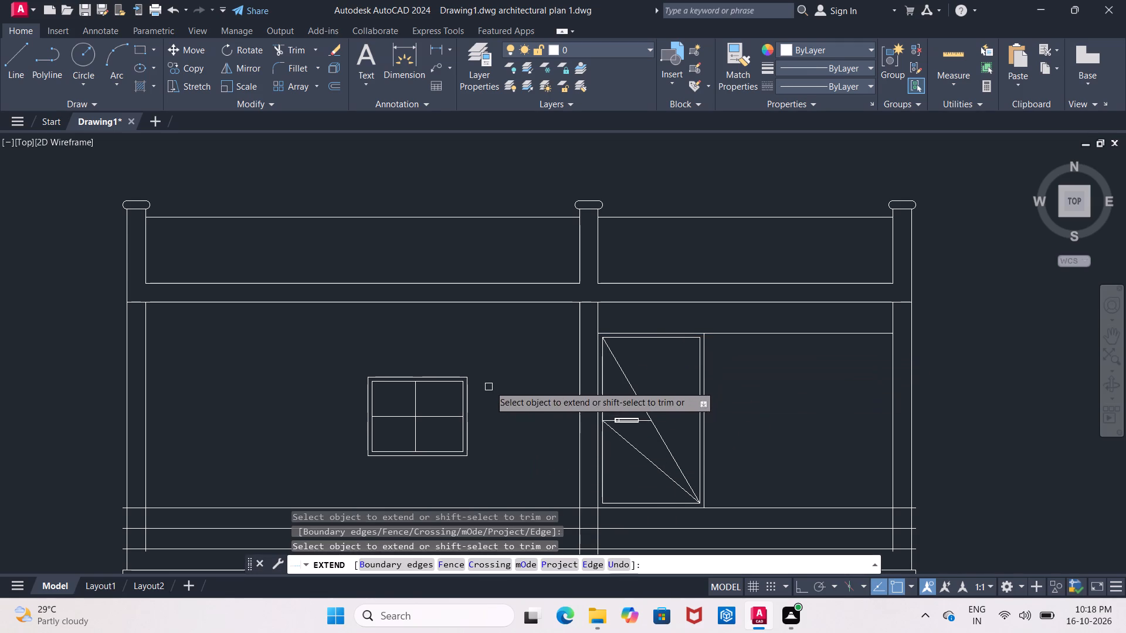
{"action": "key", "text": "Escape"}
Copy the four-pane elevation window to the wall right of the door, its outer top edge on the extended door-head line.
{"action": "left_click_drag", "start_coordinate": [345, 369], "coordinate": [352, 370]}
{"action": "left_click", "coordinate": [524, 461]}
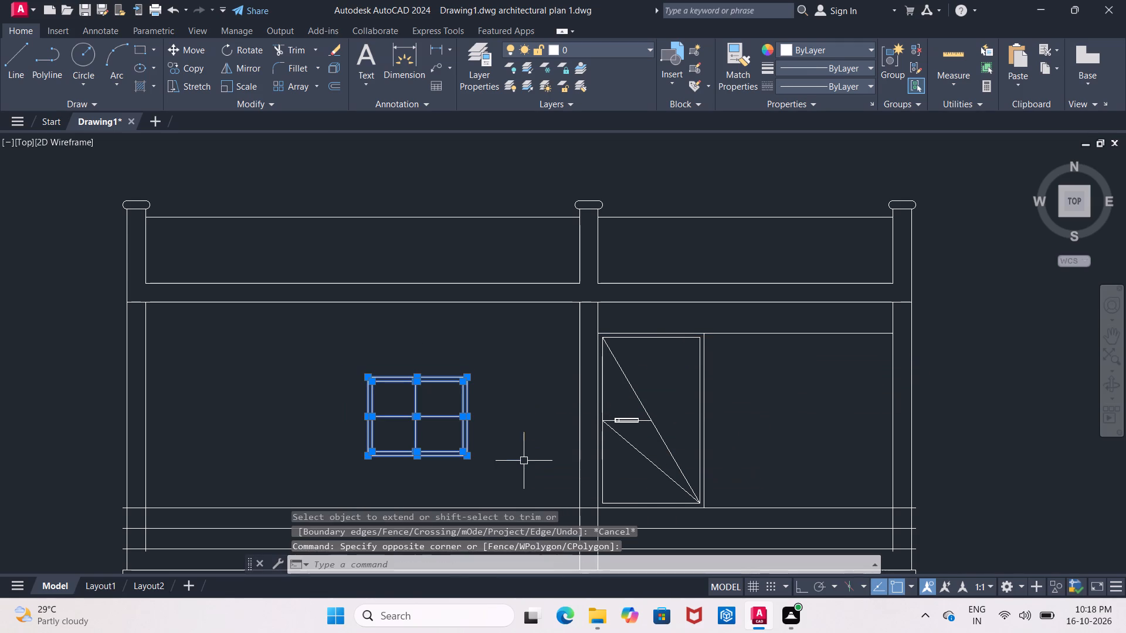
{"action": "left_click", "coordinate": [186, 68]}
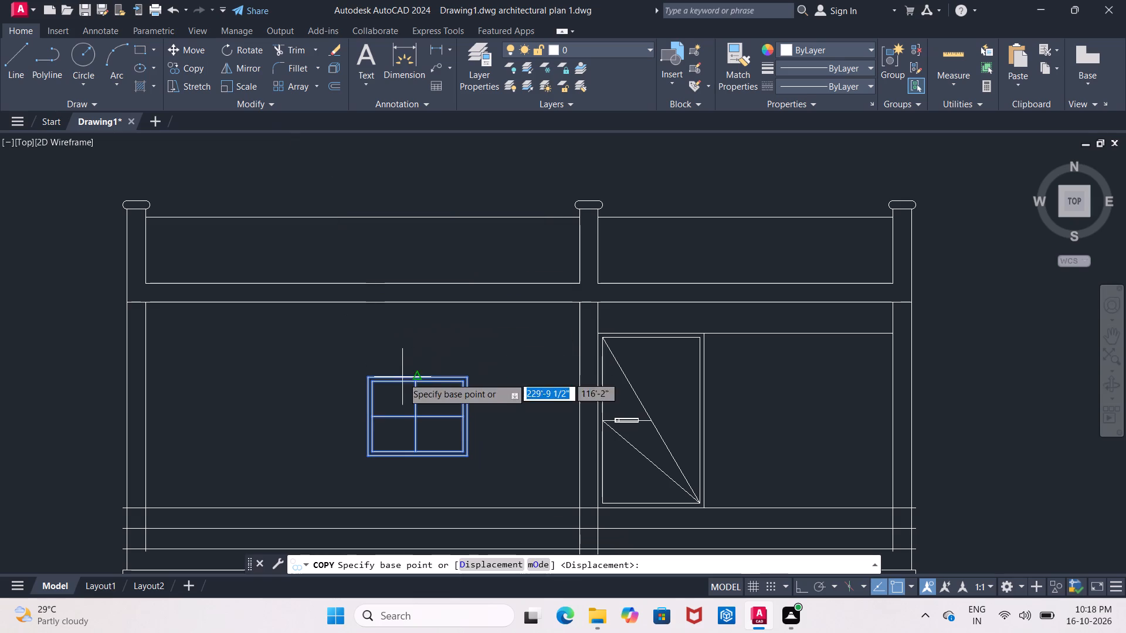
{"action": "left_click", "coordinate": [412, 379]}
{"action": "scroll", "coordinate": [764, 339], "scroll_direction": "up", "scroll_amount": 2}
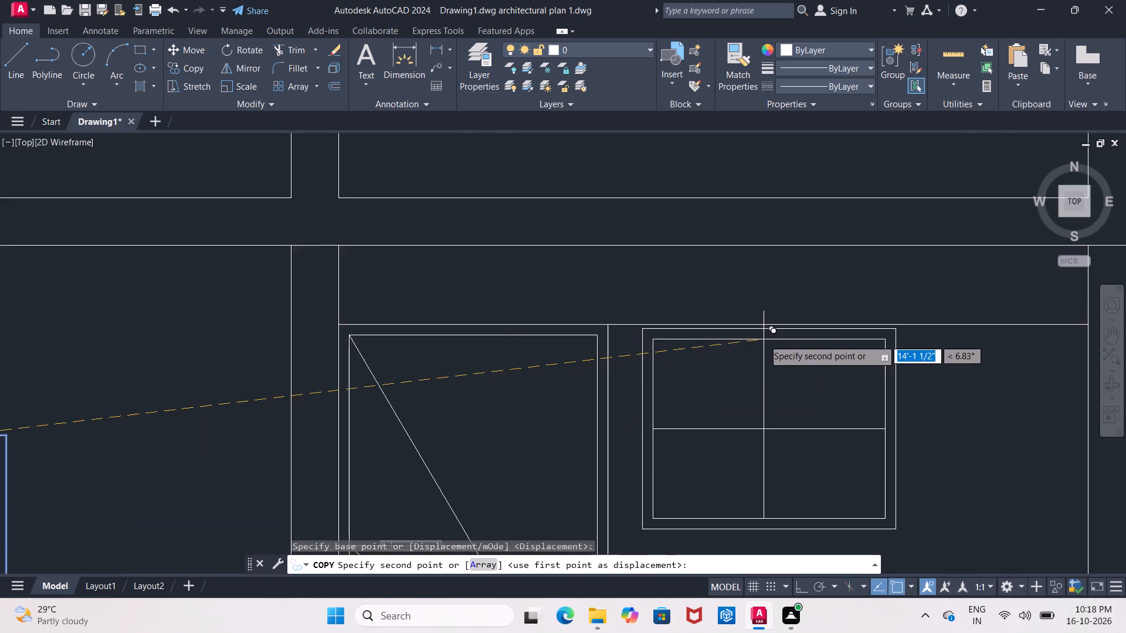
{"action": "middle_click_drag", "start_coordinate": [764, 339], "coordinate": [715, 343]}
{"action": "scroll", "coordinate": [715, 343], "scroll_direction": "down", "scroll_amount": 5}
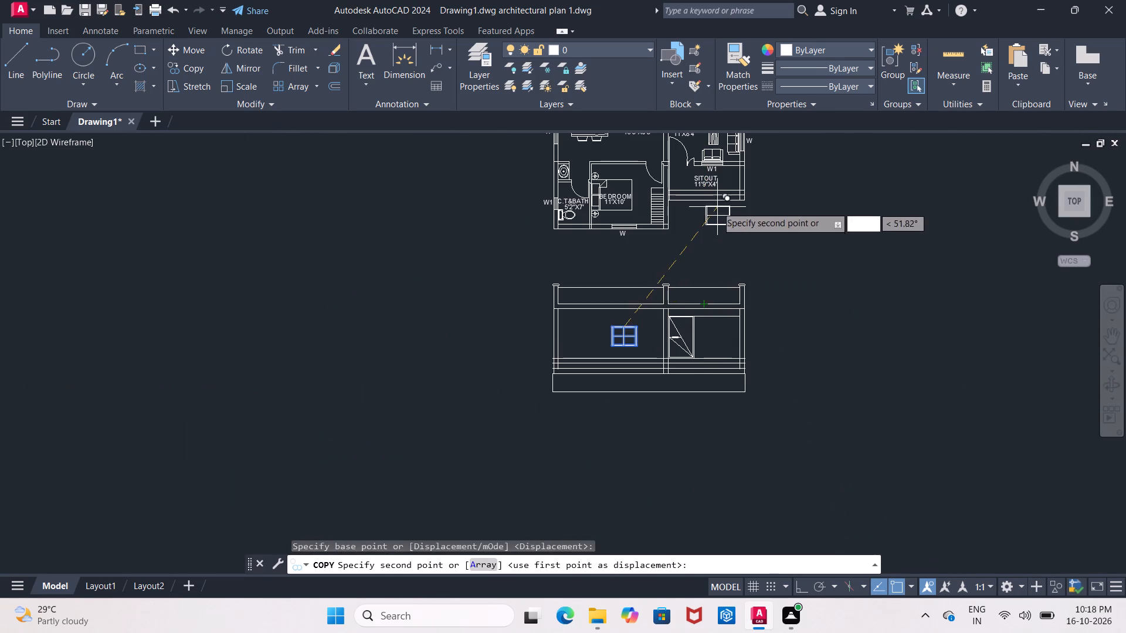
{"action": "middle_click_drag", "start_coordinate": [705, 203], "coordinate": [672, 256]}
{"action": "scroll", "coordinate": [663, 235], "scroll_direction": "up", "scroll_amount": 4}
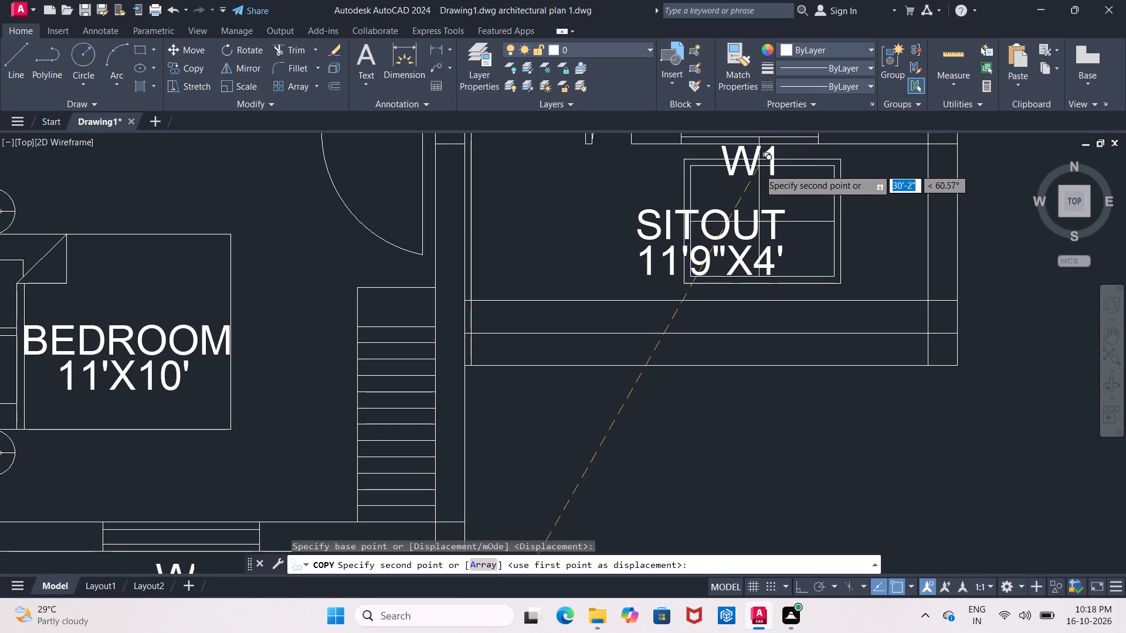
{"action": "middle_click_drag", "start_coordinate": [792, 324], "coordinate": [757, 212]}
{"action": "scroll", "coordinate": [757, 212], "scroll_direction": "down", "scroll_amount": 4}
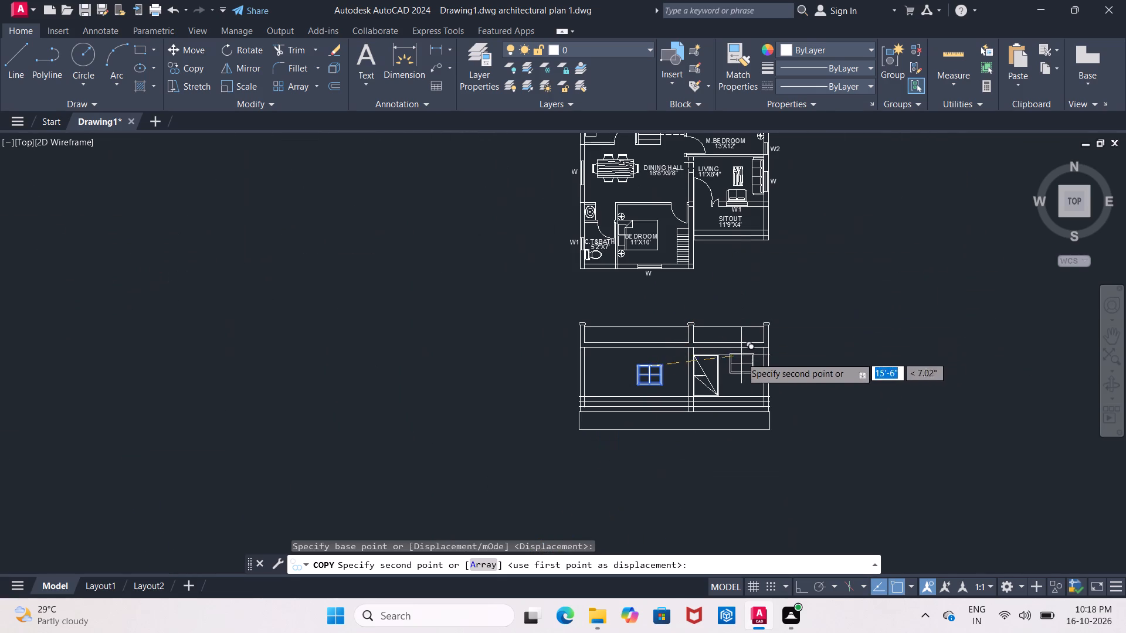
{"action": "scroll", "coordinate": [741, 356], "scroll_direction": "up", "scroll_amount": 3}
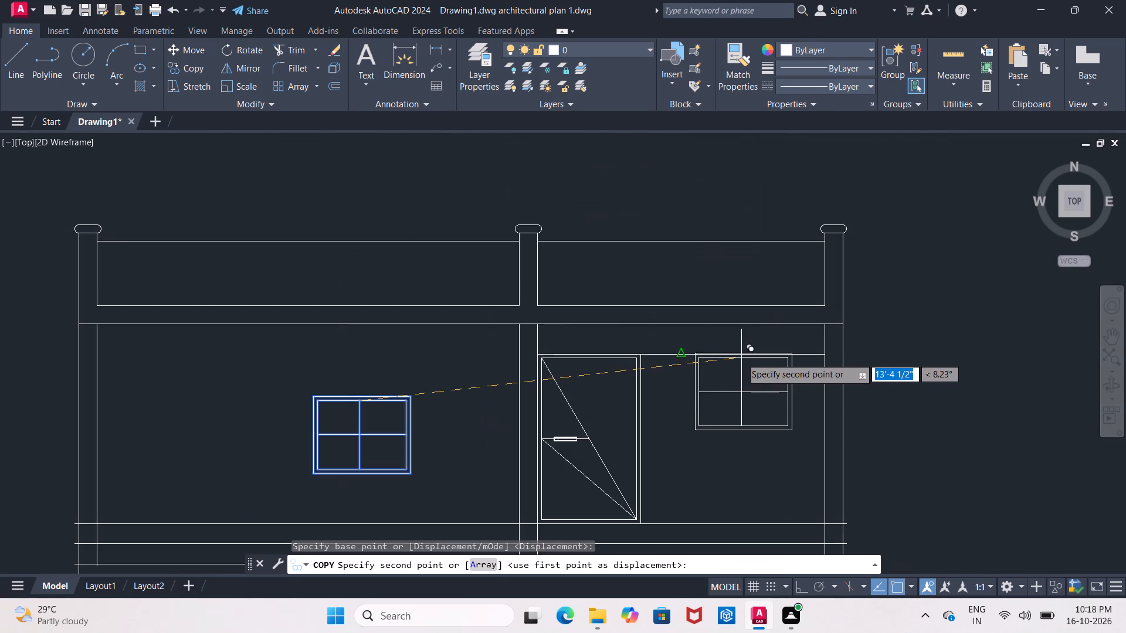
{"action": "scroll", "coordinate": [741, 358], "scroll_direction": "up", "scroll_amount": 2}
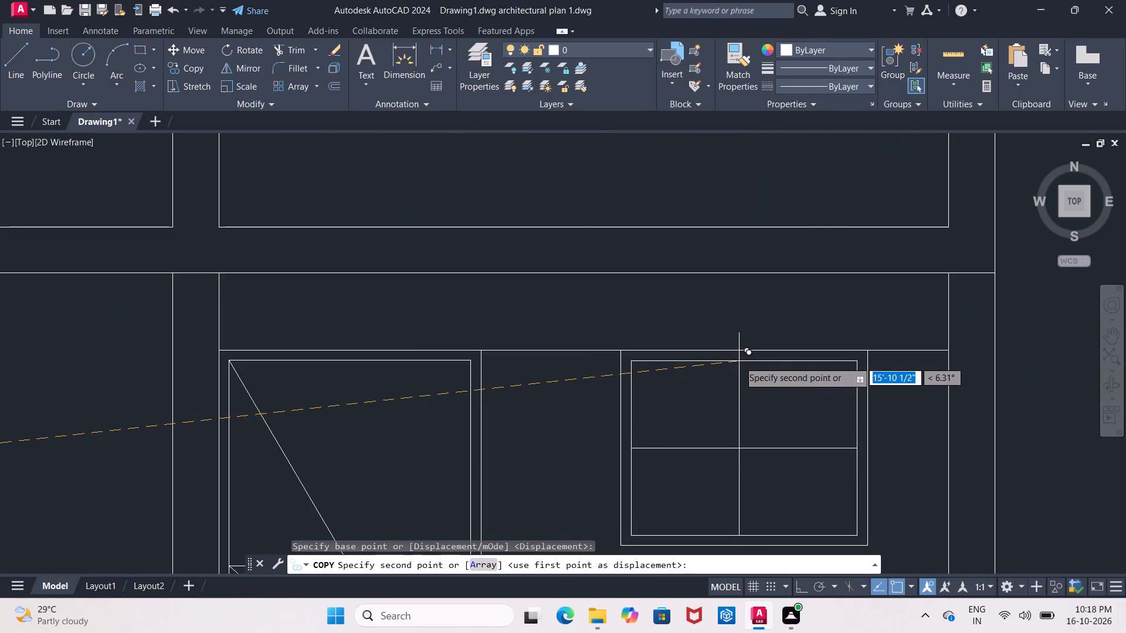
{"action": "left_click", "coordinate": [739, 361]}
{"action": "key", "text": "Escape"}
Draw a vertical ray down from the right outer corner of the sitout's W1 window in the floor plan, with Ortho on.
{"action": "scroll", "coordinate": [741, 375], "scroll_direction": "down", "scroll_amount": 3}
{"action": "middle_click_drag", "start_coordinate": [741, 375], "coordinate": [700, 377]}
{"action": "middle_click_drag", "start_coordinate": [695, 256], "coordinate": [673, 292]}
{"action": "scroll", "coordinate": [674, 284], "scroll_direction": "down", "scroll_amount": 2}
{"action": "middle_click_drag", "start_coordinate": [673, 292], "coordinate": [623, 325]}
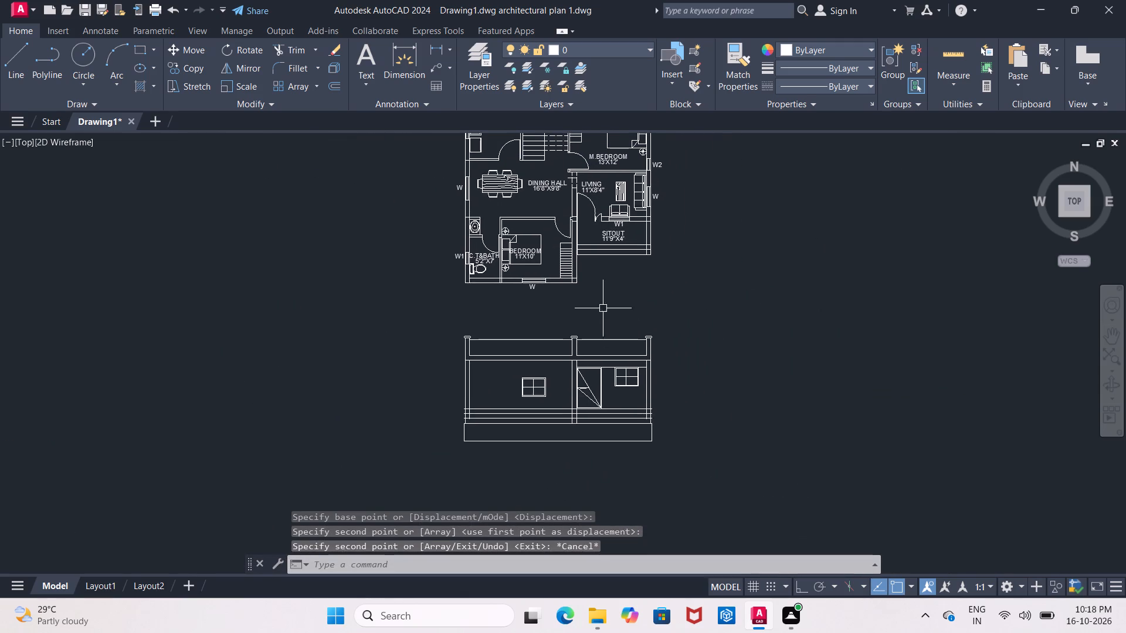
{"action": "middle_click_drag", "start_coordinate": [602, 292], "coordinate": [531, 312]}
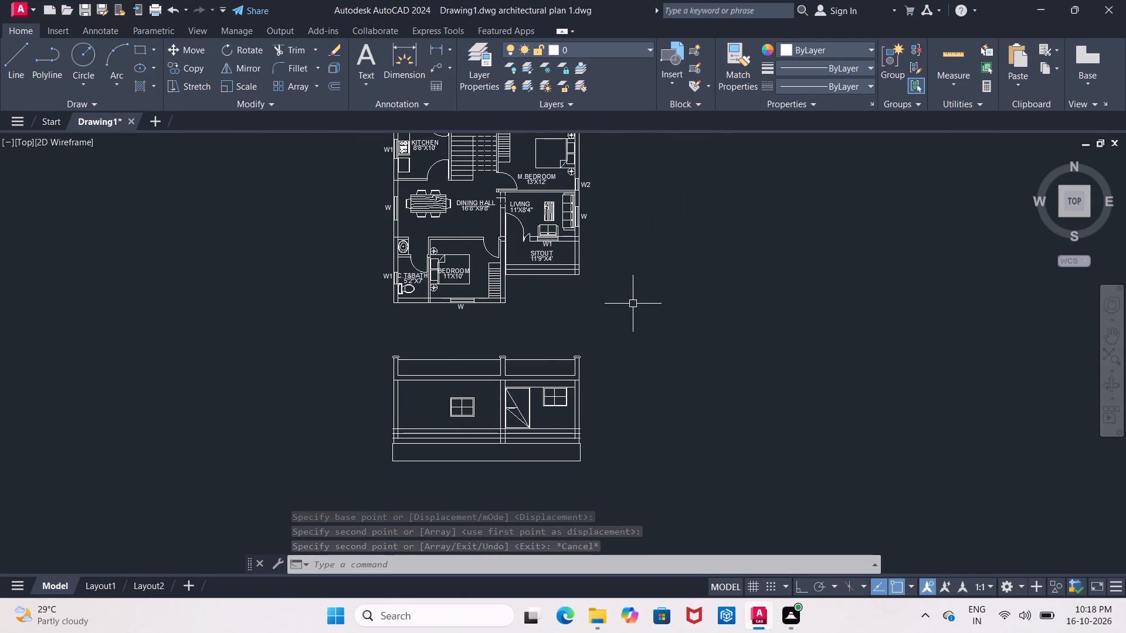
{"action": "type", "text": "RAY"}
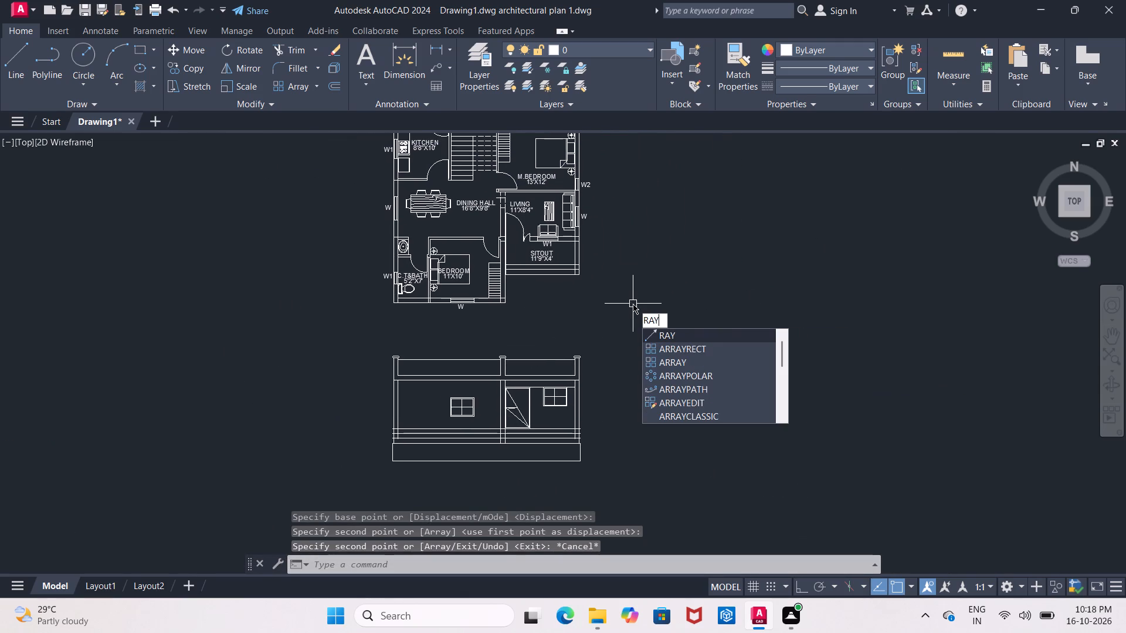
{"action": "key", "text": "space"}
{"action": "scroll", "coordinate": [541, 234], "scroll_direction": "up", "scroll_amount": 2}
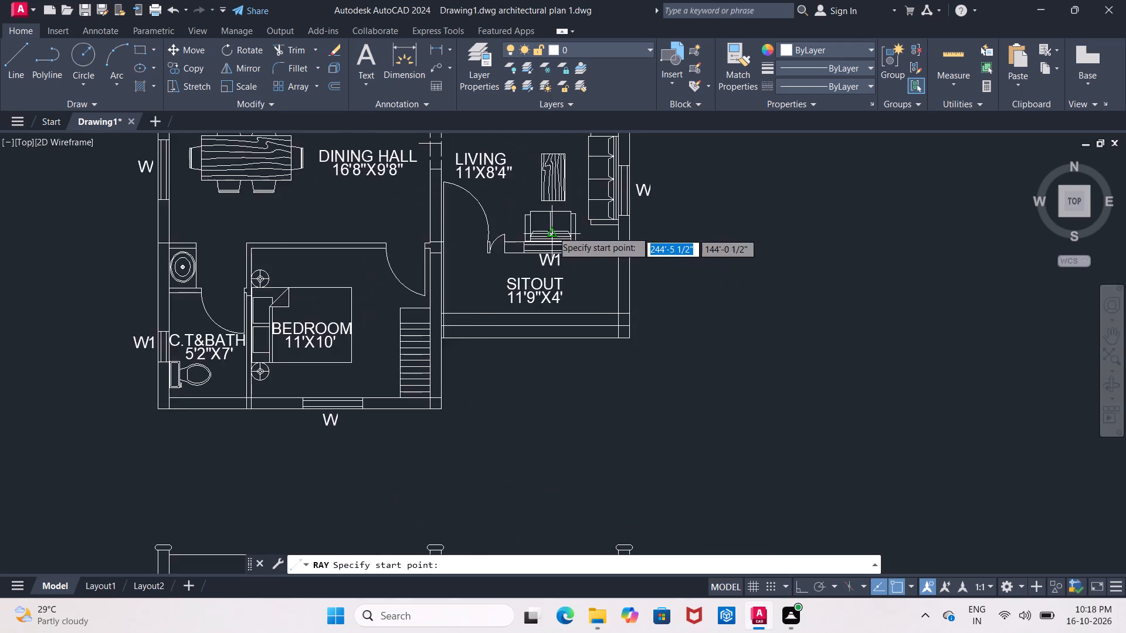
{"action": "scroll", "coordinate": [552, 229], "scroll_direction": "up", "scroll_amount": 1}
{"action": "scroll", "coordinate": [593, 270], "scroll_direction": "up", "scroll_amount": 2}
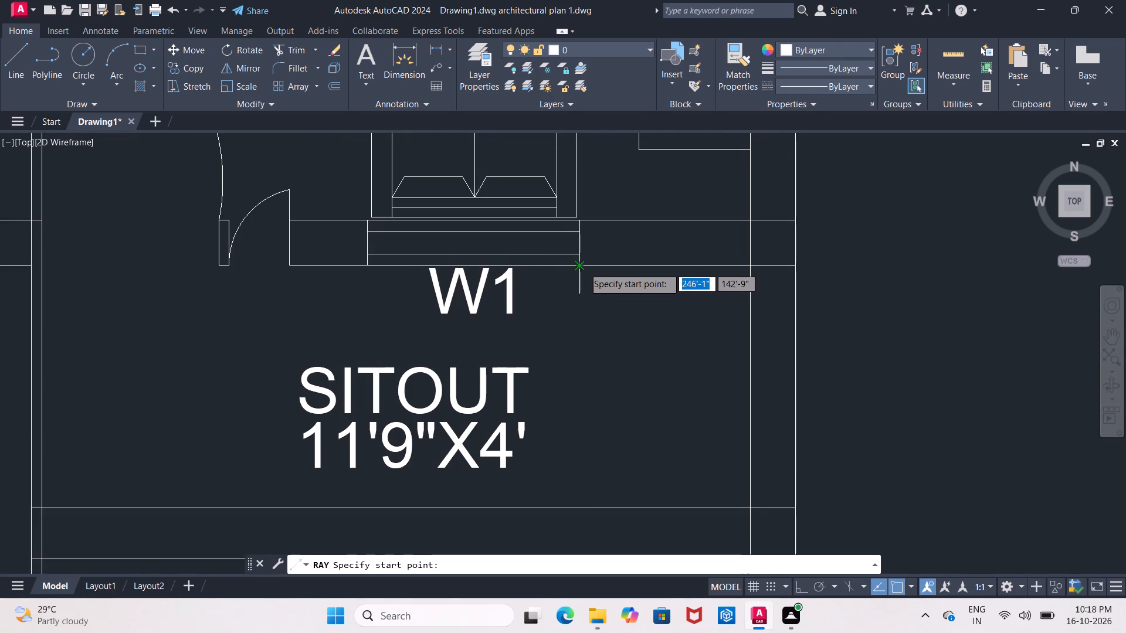
{"action": "left_click", "coordinate": [582, 267]}
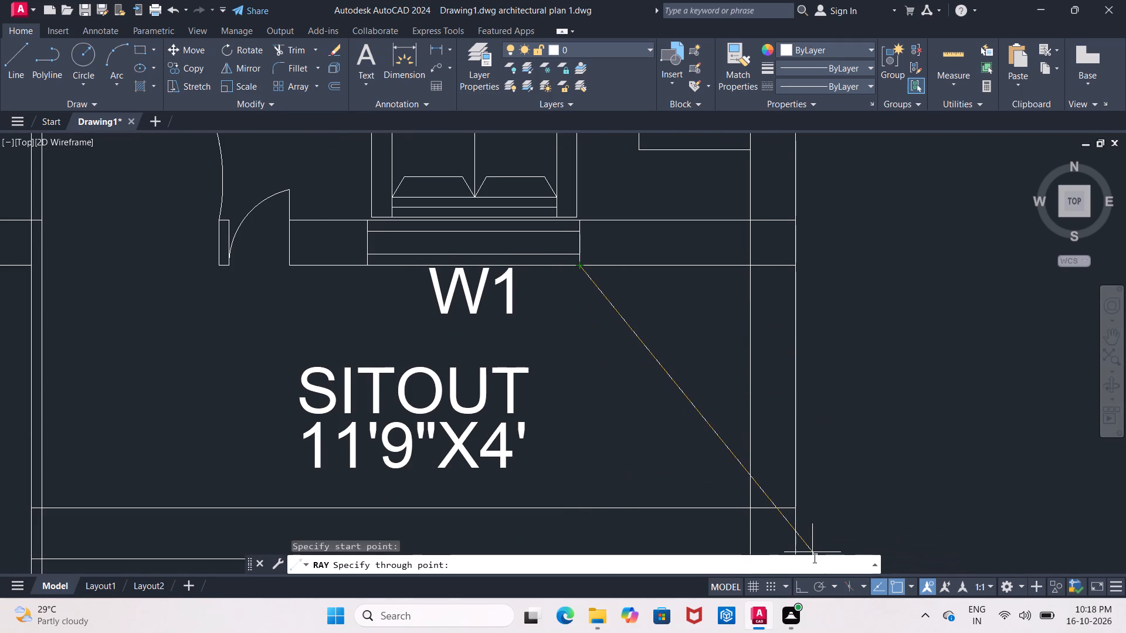
{"action": "left_click", "coordinate": [799, 583]}
{"action": "left_click", "coordinate": [651, 390]}
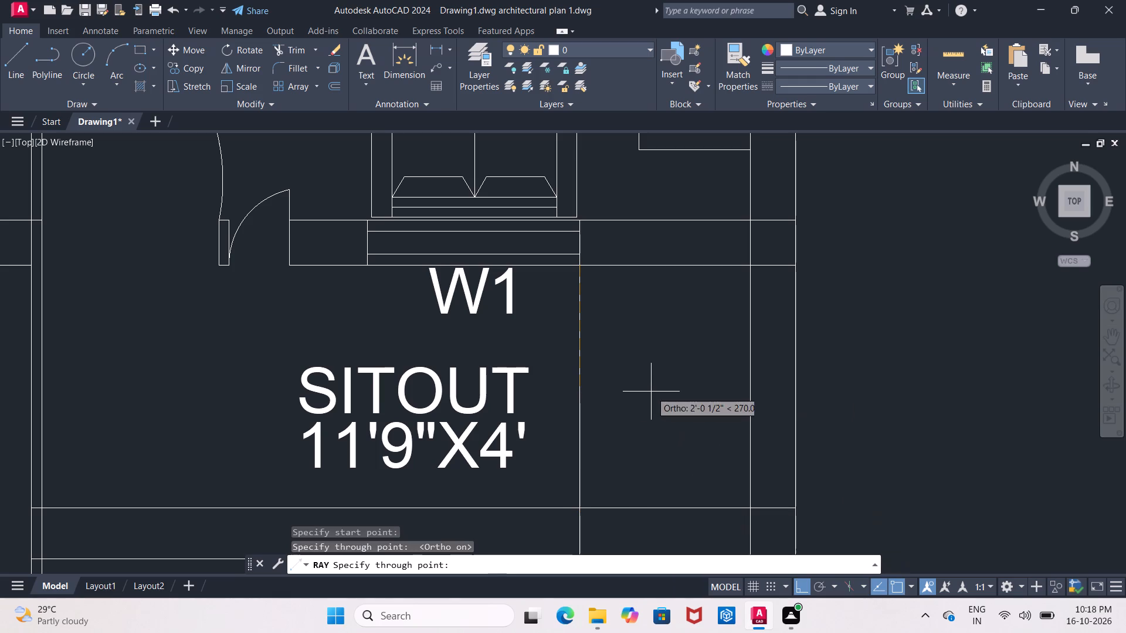
{"action": "key", "text": "Escape"}
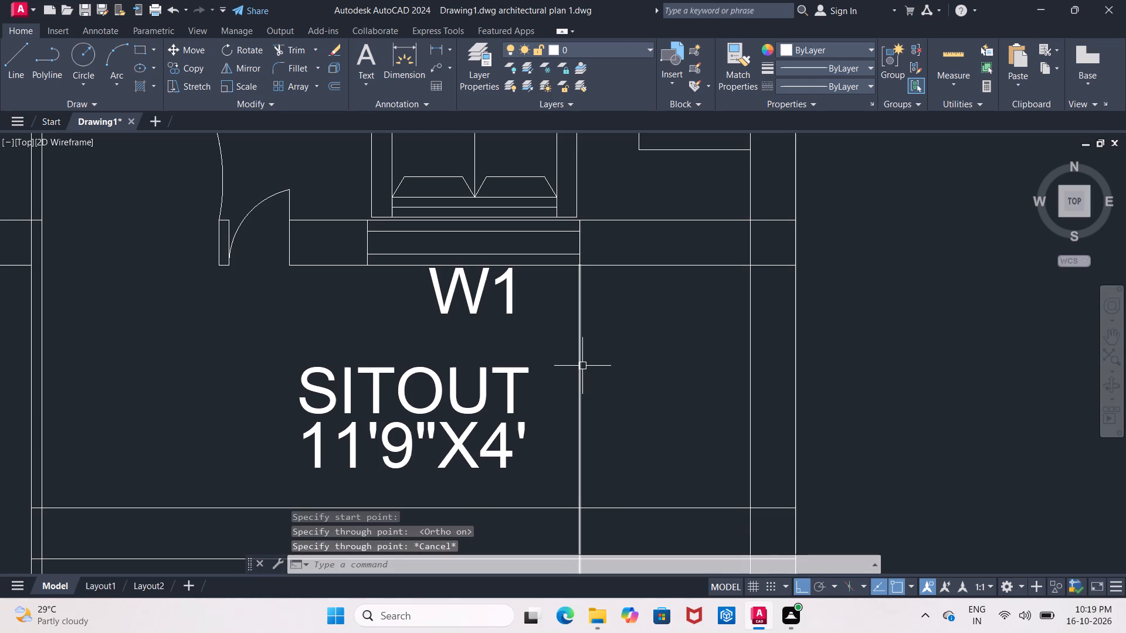
Copy the vertical ray to the left outer corner of the sitout's W1 window.
{"action": "left_click", "coordinate": [582, 366]}
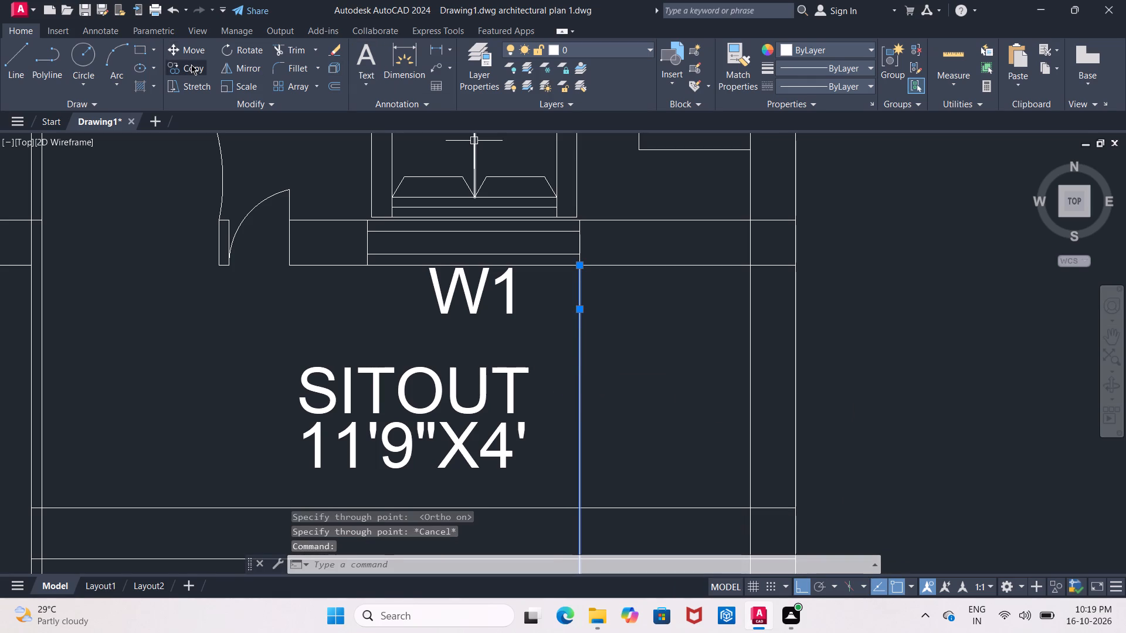
{"action": "left_click", "coordinate": [191, 64]}
{"action": "left_click", "coordinate": [576, 264]}
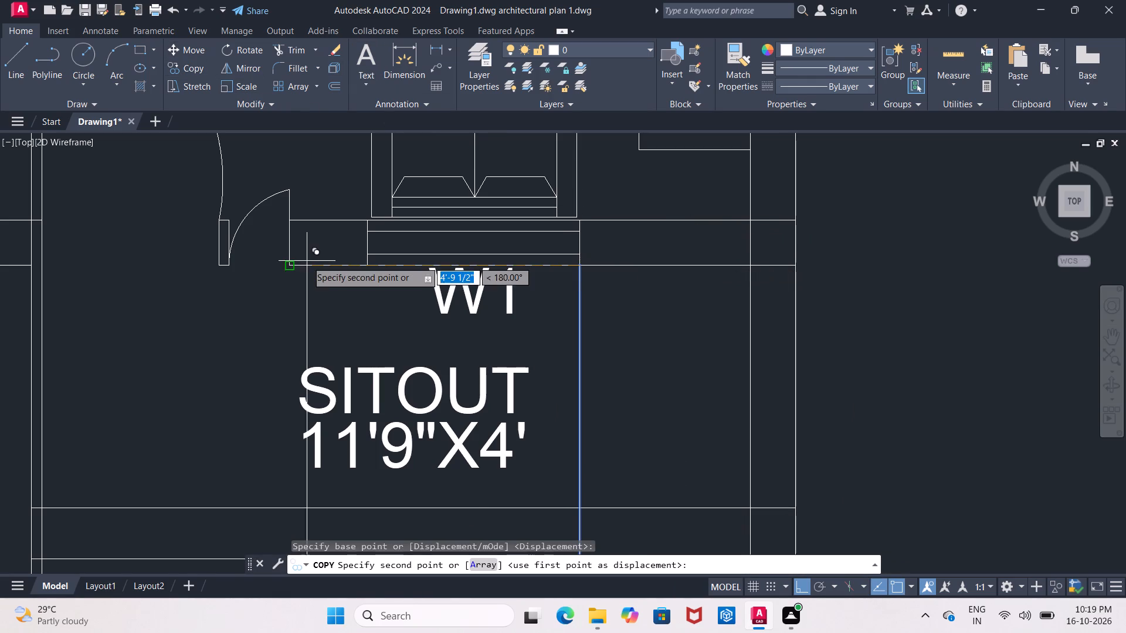
{"action": "left_click", "coordinate": [366, 268]}
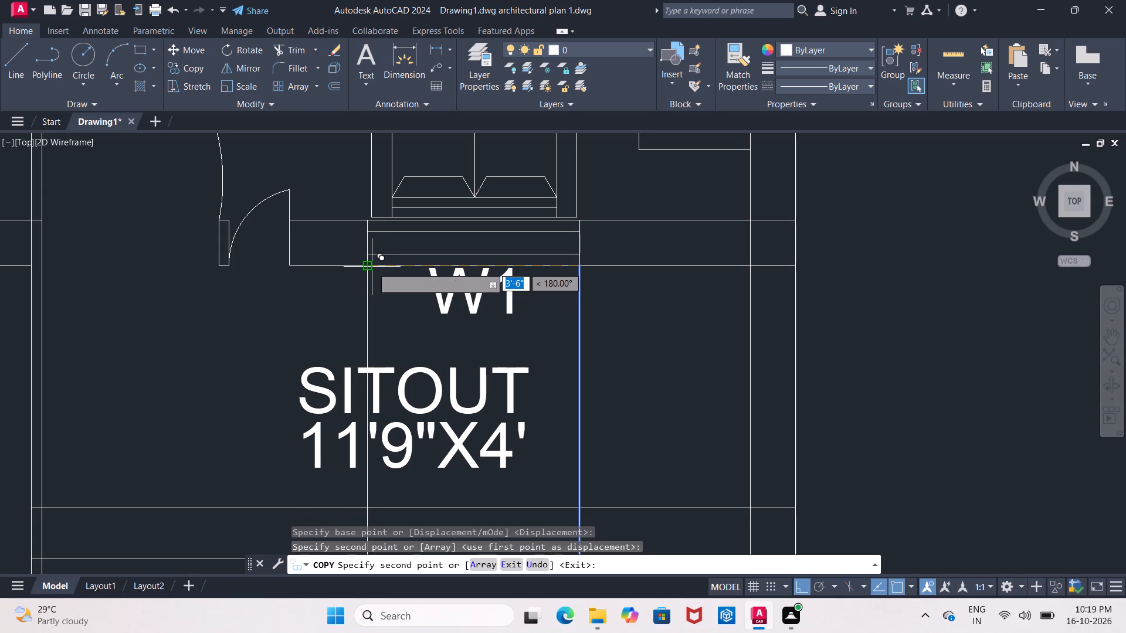
{"action": "key", "text": "Escape"}
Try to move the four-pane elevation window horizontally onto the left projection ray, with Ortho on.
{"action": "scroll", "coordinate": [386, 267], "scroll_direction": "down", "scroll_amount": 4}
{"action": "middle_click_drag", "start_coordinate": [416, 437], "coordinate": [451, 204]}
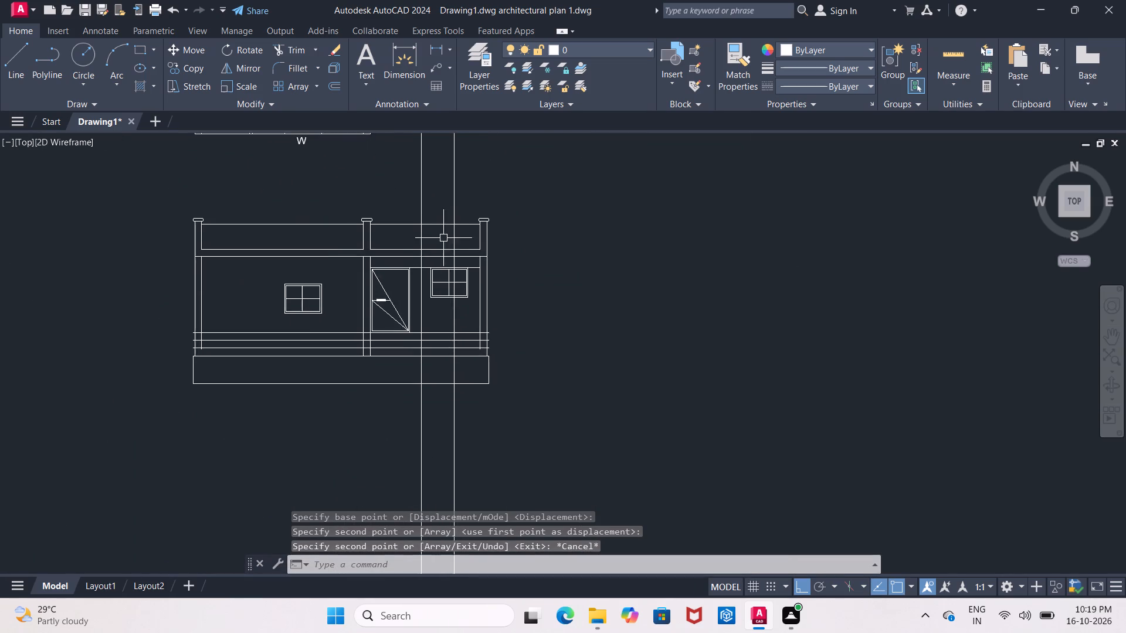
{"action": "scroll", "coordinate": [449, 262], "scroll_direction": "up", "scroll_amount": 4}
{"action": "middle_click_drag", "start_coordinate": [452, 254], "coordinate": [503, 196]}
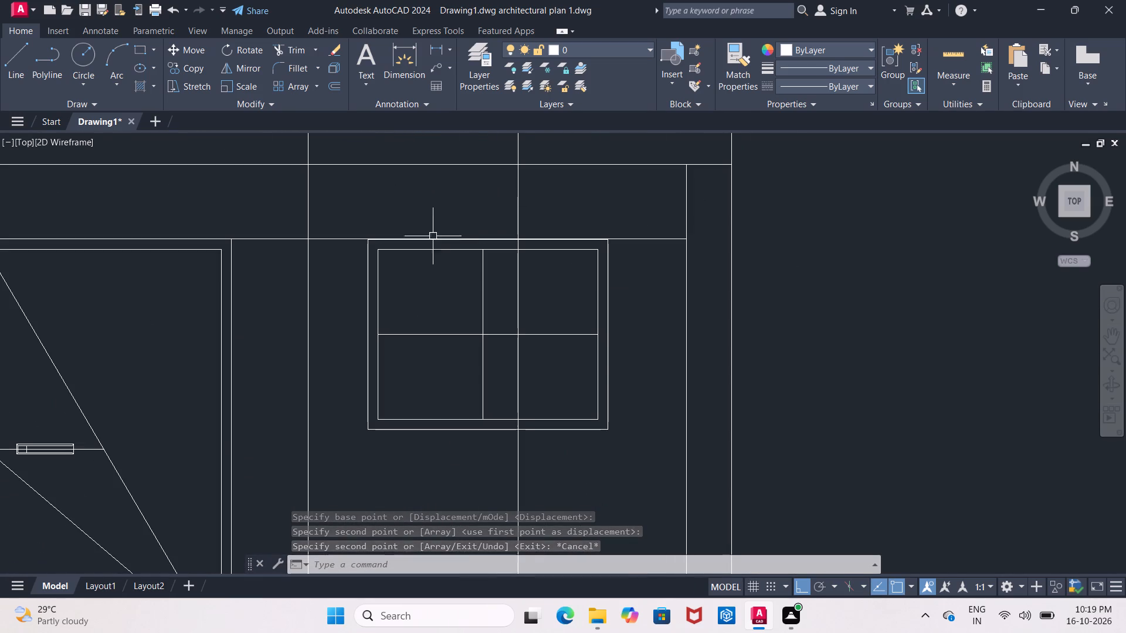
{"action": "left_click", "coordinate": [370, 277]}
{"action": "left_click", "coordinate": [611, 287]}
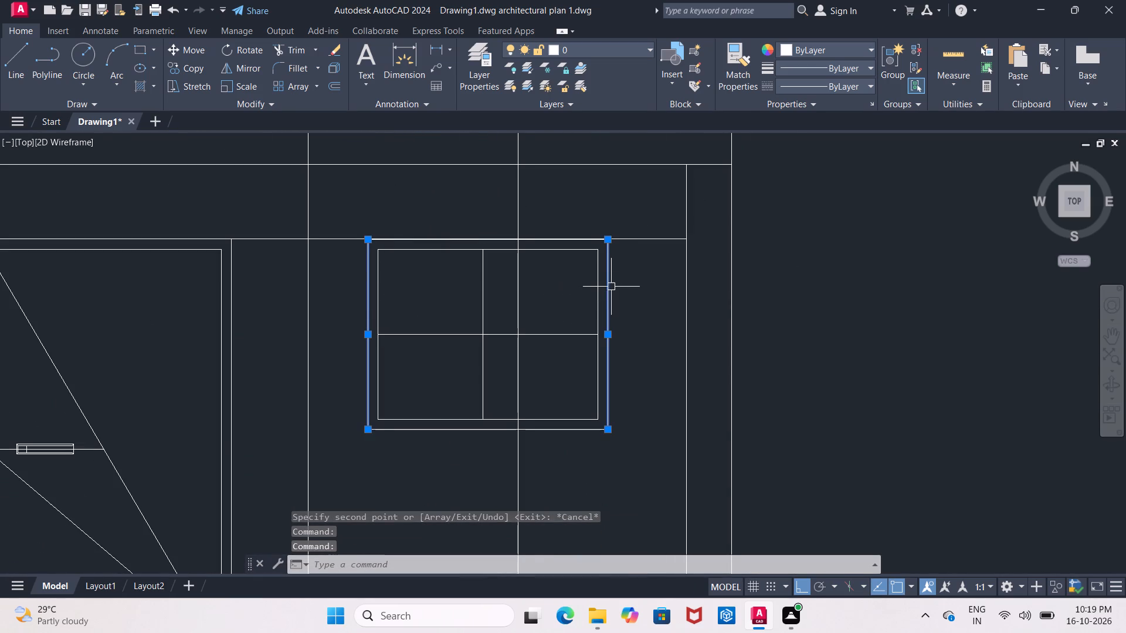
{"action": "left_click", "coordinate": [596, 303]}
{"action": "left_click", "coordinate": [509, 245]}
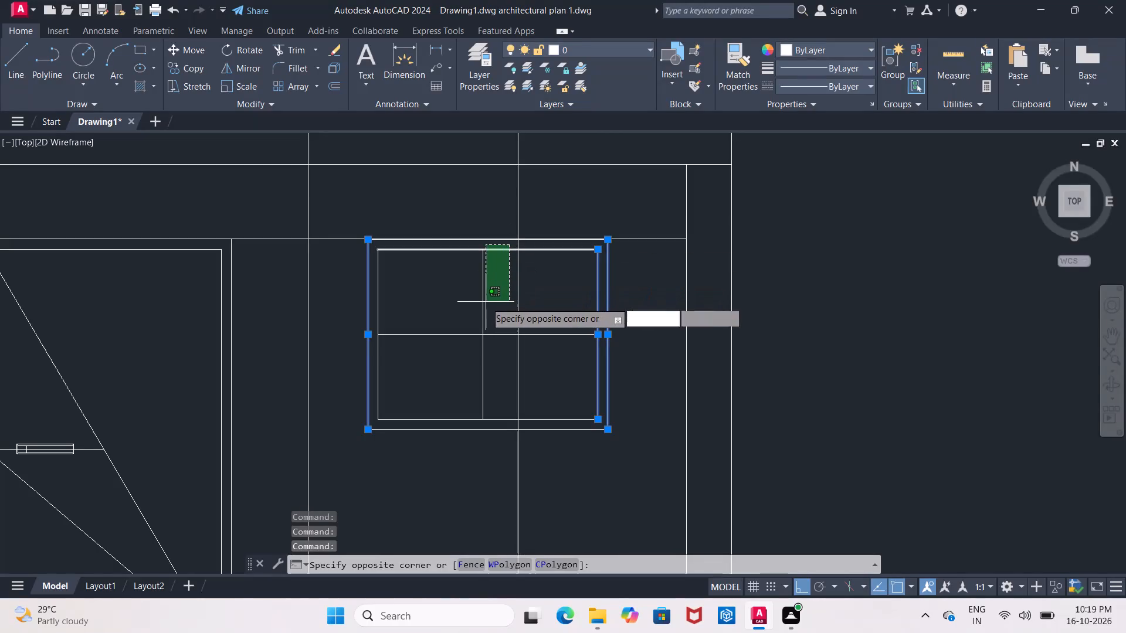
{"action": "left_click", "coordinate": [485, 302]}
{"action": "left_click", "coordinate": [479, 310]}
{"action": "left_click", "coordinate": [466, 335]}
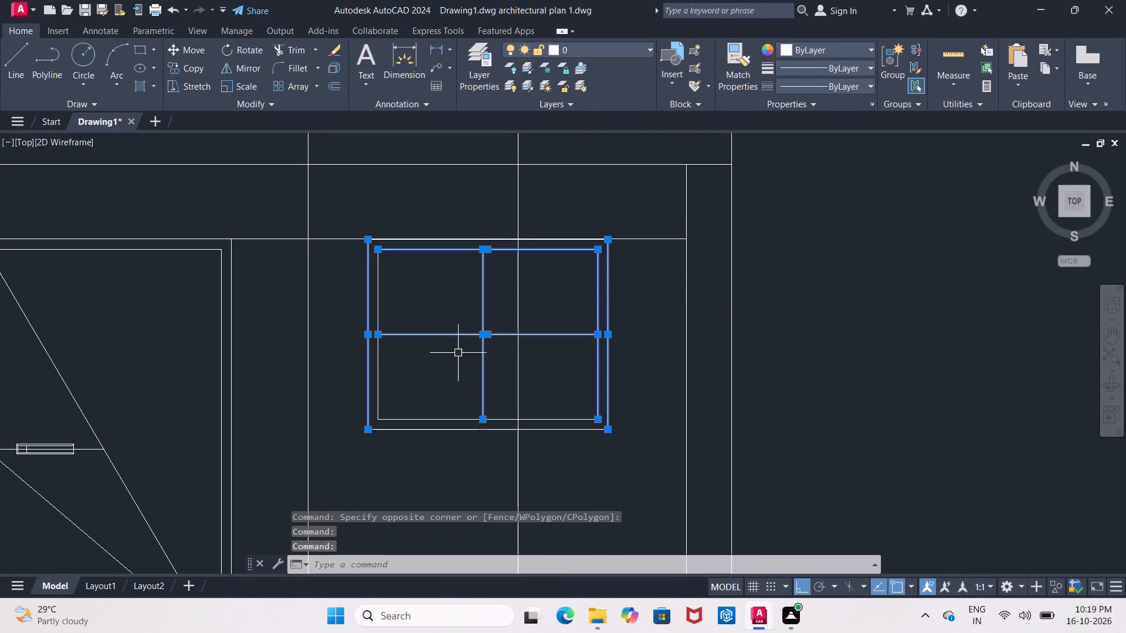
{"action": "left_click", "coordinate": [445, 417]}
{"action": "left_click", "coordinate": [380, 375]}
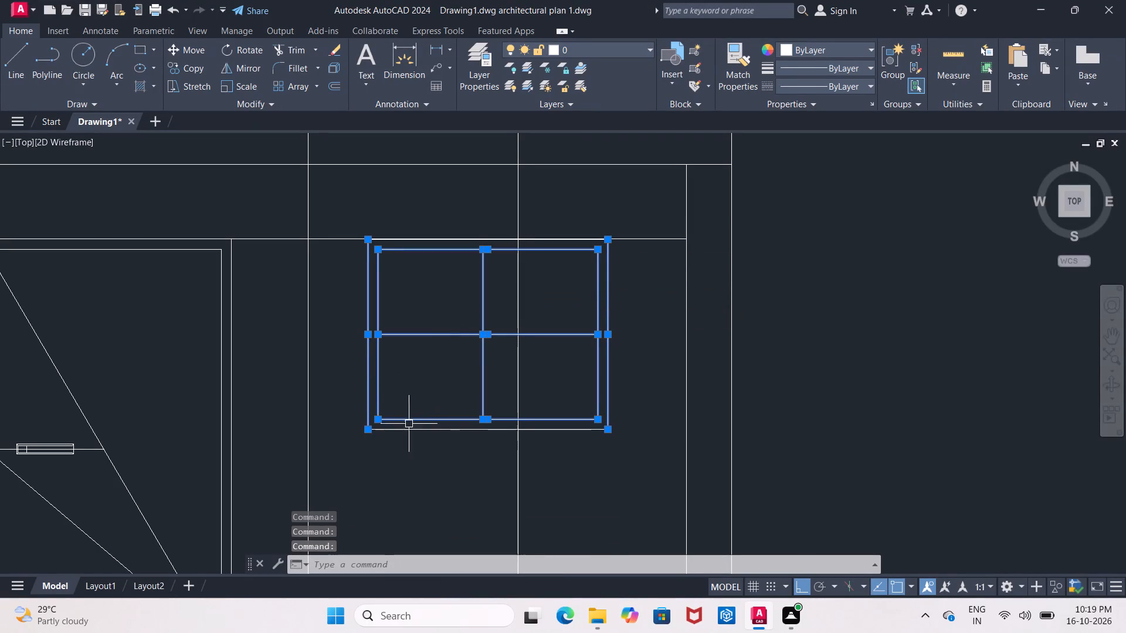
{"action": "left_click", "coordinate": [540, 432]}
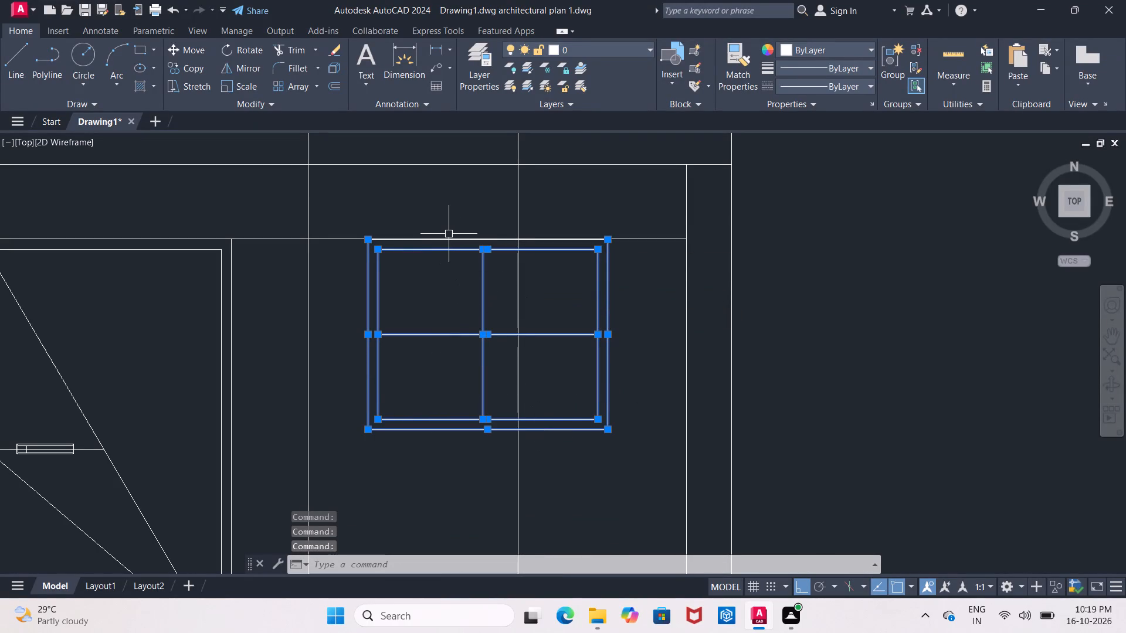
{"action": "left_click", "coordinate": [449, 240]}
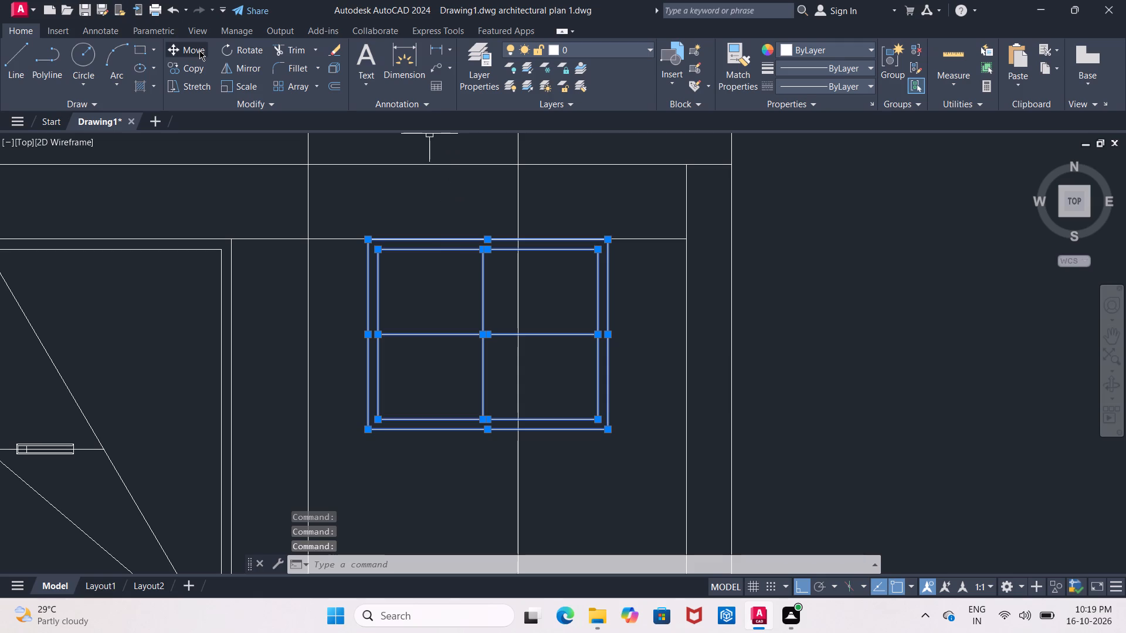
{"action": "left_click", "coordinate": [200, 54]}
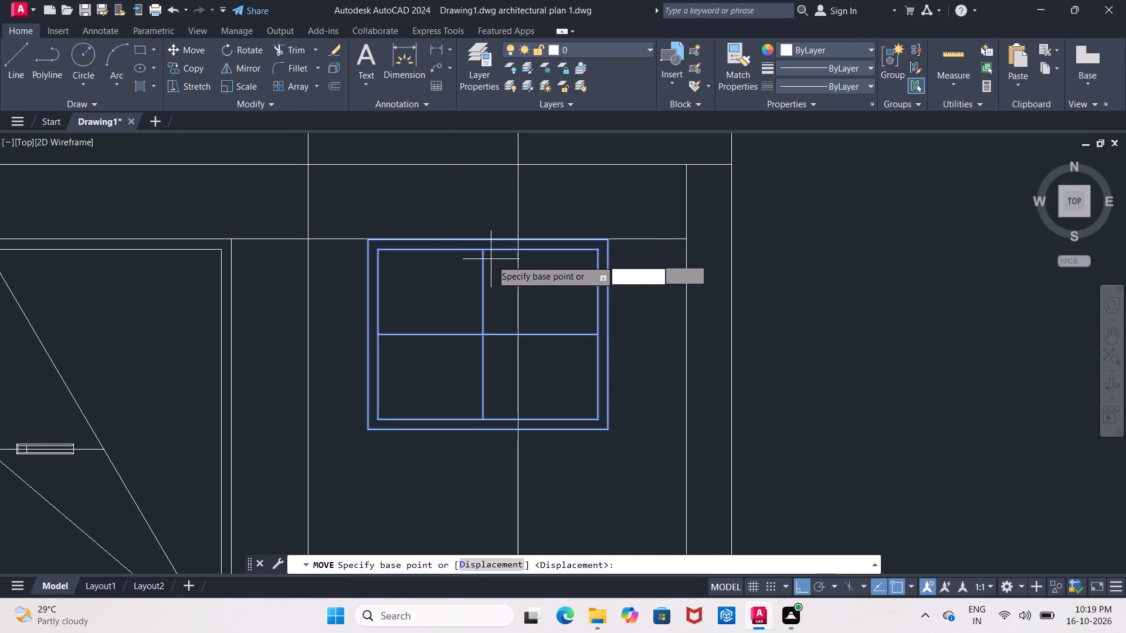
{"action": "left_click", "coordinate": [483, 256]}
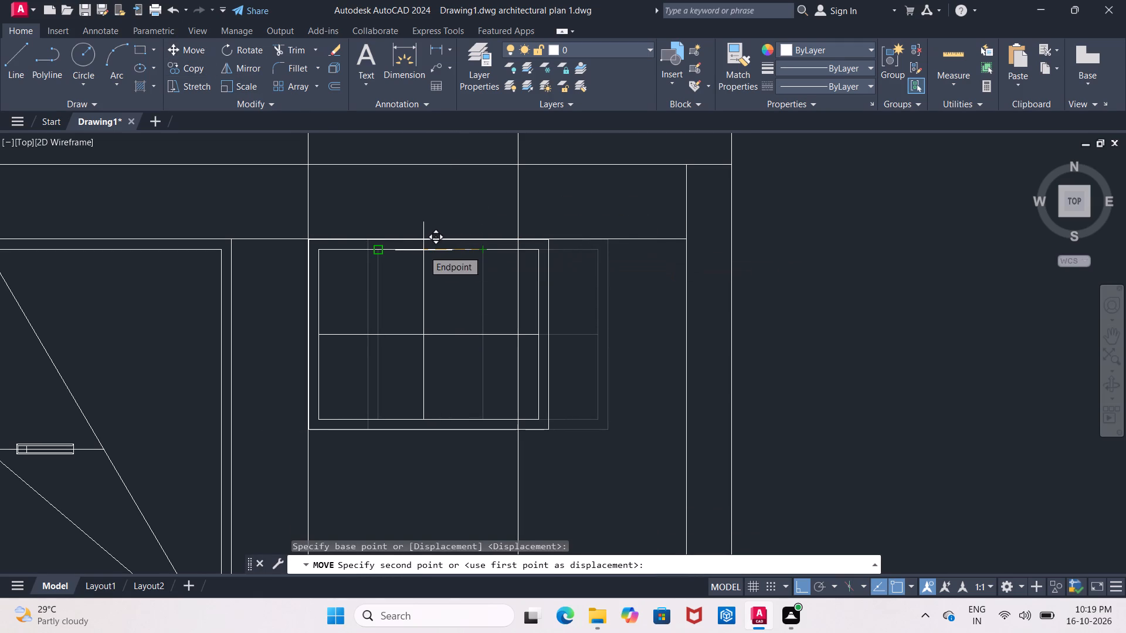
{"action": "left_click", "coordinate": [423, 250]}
Move the whole elevation window with Ortho off so its left outer edge sits on the left projection ray.
{"action": "left_click_drag", "start_coordinate": [257, 232], "coordinate": [259, 249]}
{"action": "left_click", "coordinate": [515, 451]}
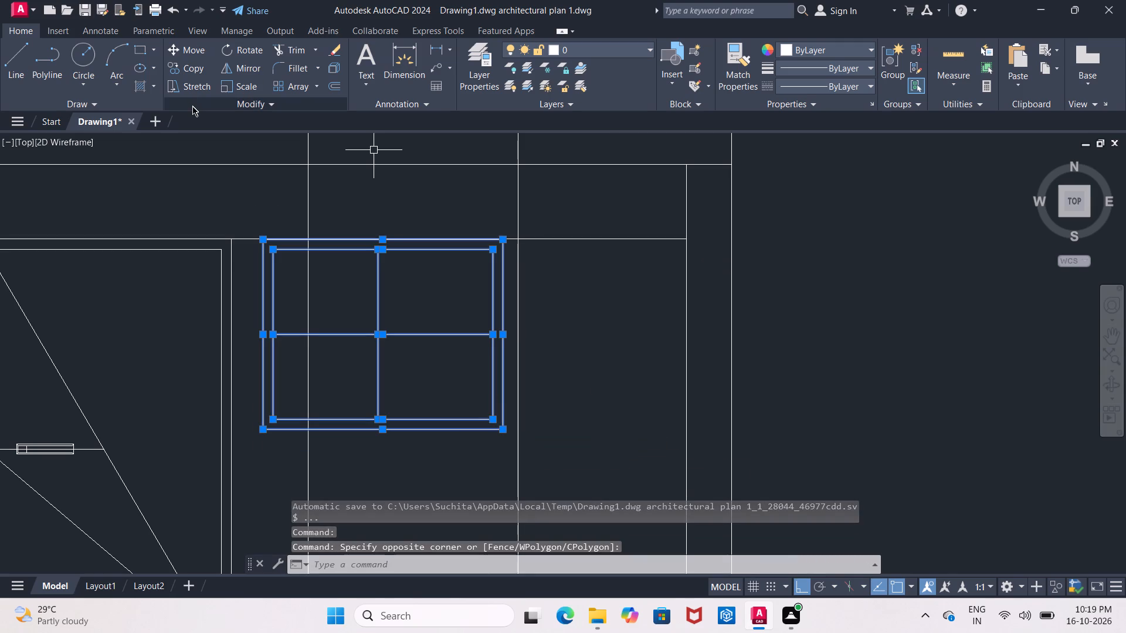
{"action": "left_click", "coordinate": [803, 587]}
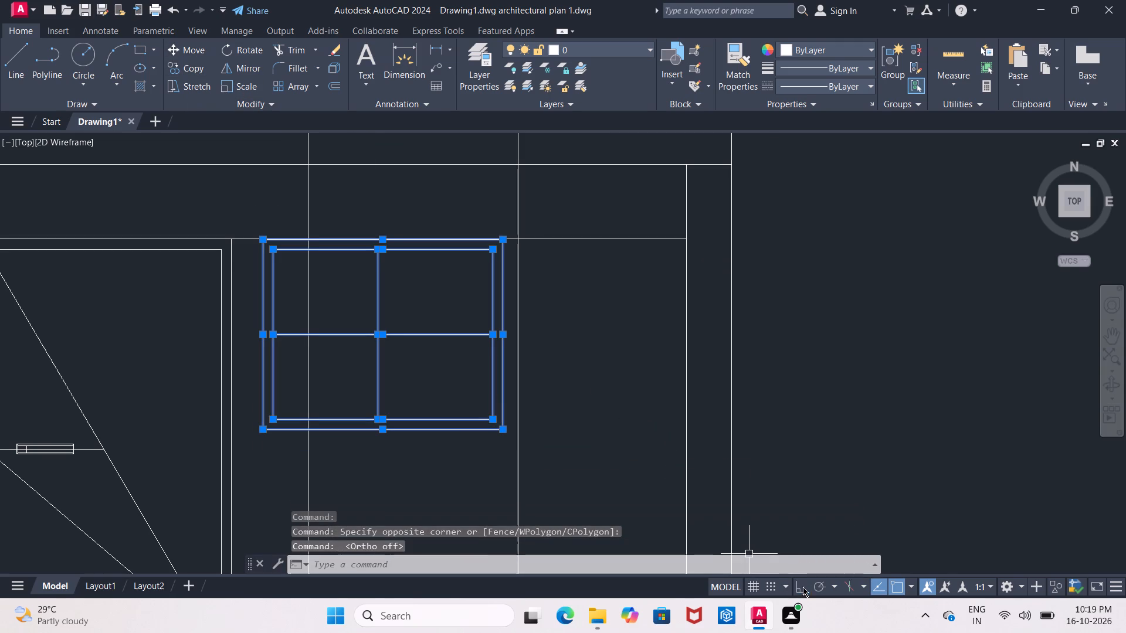
{"action": "left_click", "coordinate": [195, 48]}
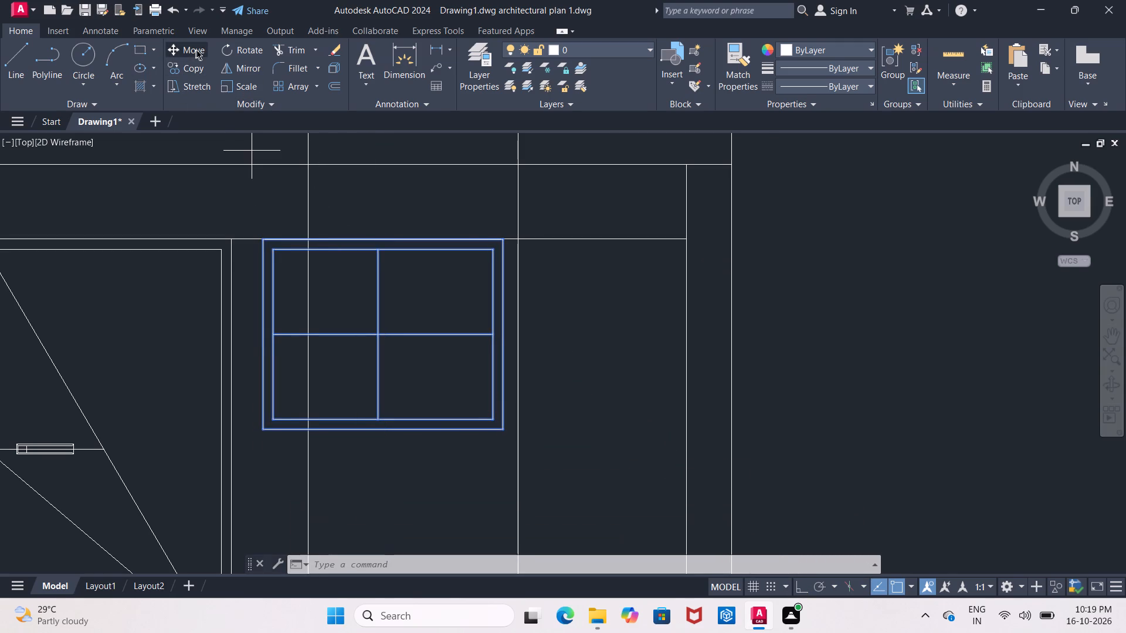
{"action": "left_click", "coordinate": [418, 276]}
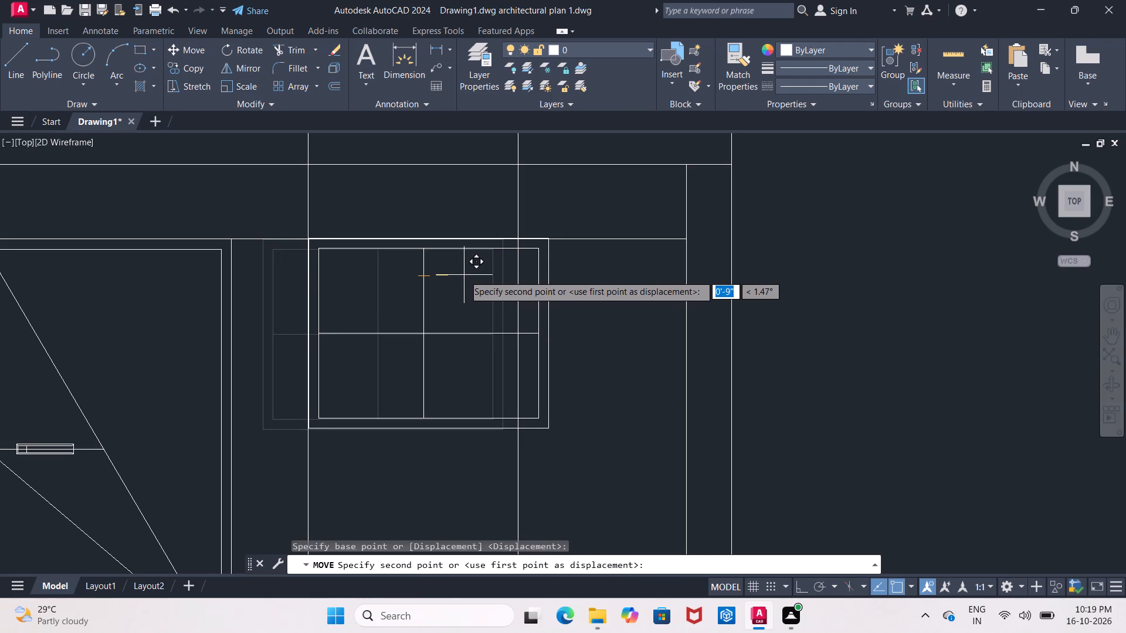
{"action": "scroll", "coordinate": [464, 275], "scroll_direction": "up", "scroll_amount": 2}
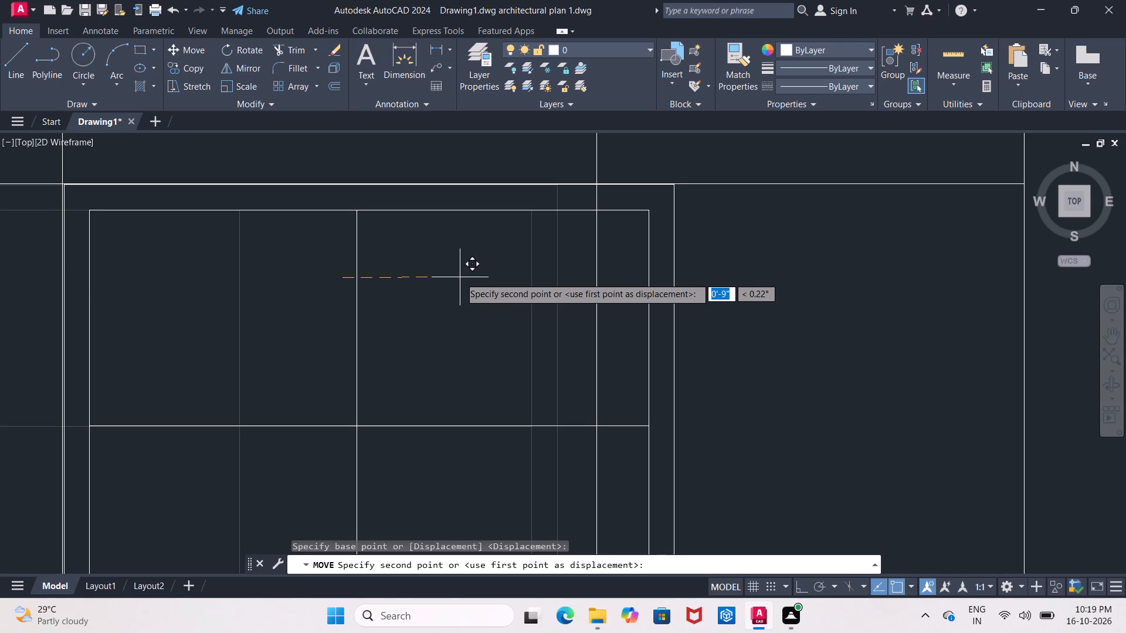
{"action": "left_click", "coordinate": [458, 277]}
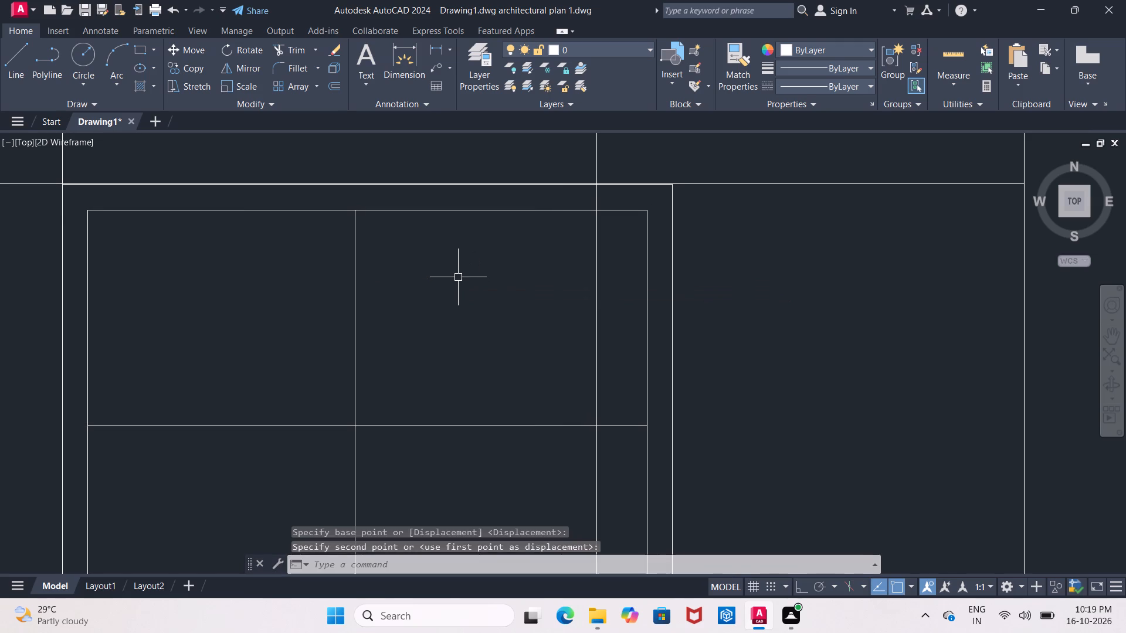
Measure the width of the elevation window's frame between its inner and outer right-hand lines.
{"action": "scroll", "coordinate": [458, 277], "scroll_direction": "down", "scroll_amount": 2}
{"action": "middle_click_drag", "start_coordinate": [458, 277], "coordinate": [463, 256]}
{"action": "scroll", "coordinate": [458, 277], "scroll_direction": "down", "scroll_amount": 1}
{"action": "scroll", "coordinate": [468, 270], "scroll_direction": "up", "scroll_amount": 1}
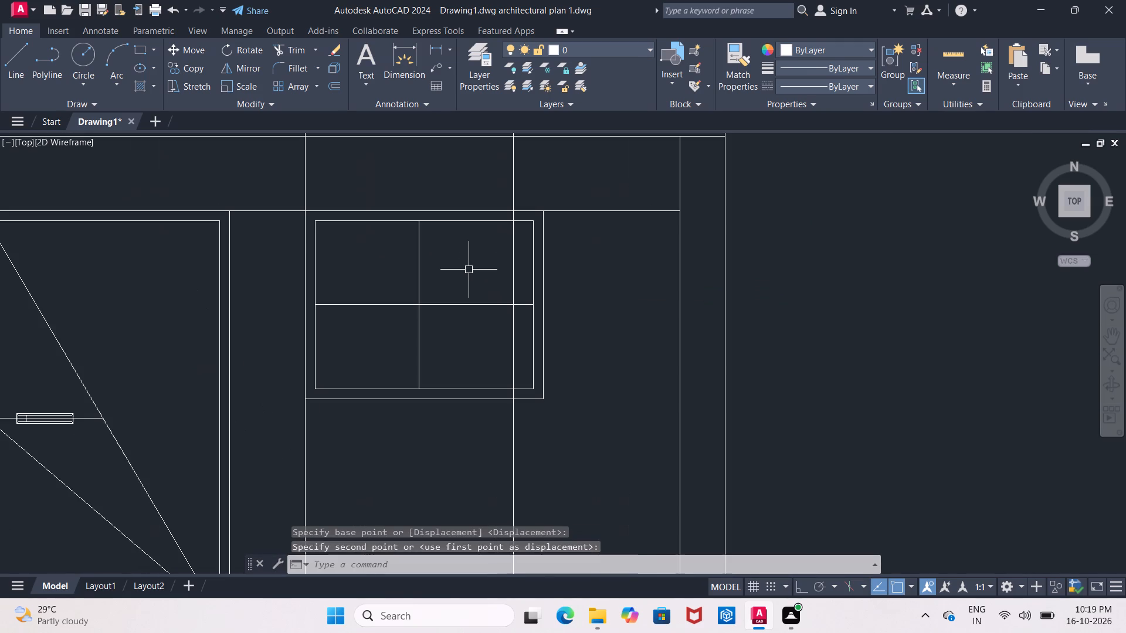
{"action": "scroll", "coordinate": [469, 270], "scroll_direction": "up", "scroll_amount": 1}
{"action": "middle_click_drag", "start_coordinate": [469, 270], "coordinate": [428, 268]}
{"action": "left_click", "coordinate": [436, 50]}
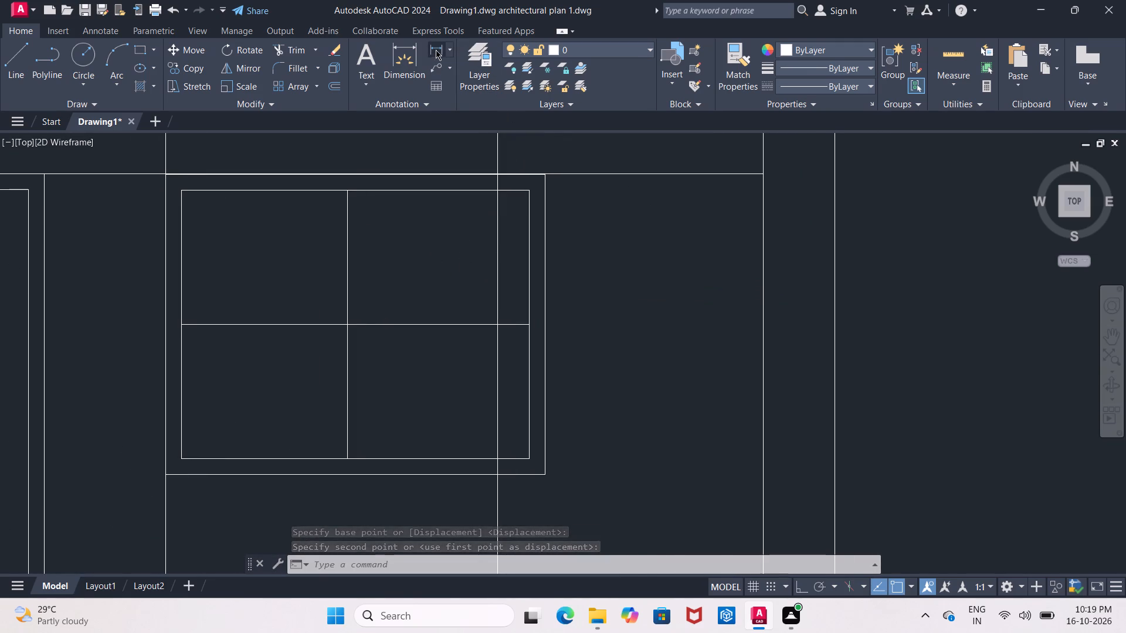
{"action": "left_click", "coordinate": [533, 189]}
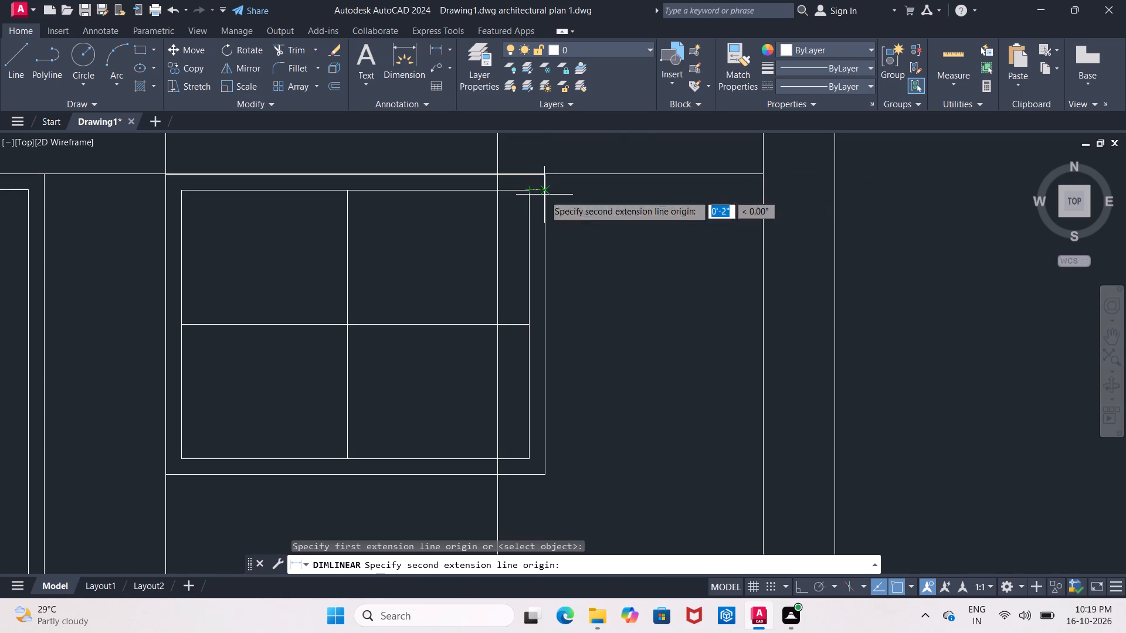
{"action": "left_click", "coordinate": [544, 195]}
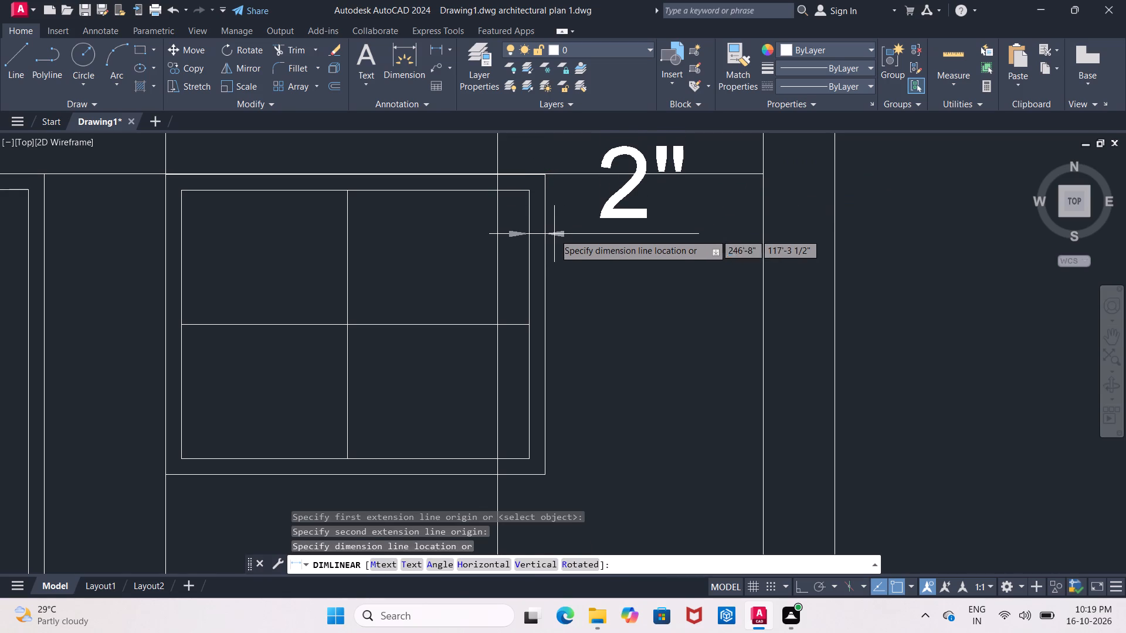
{"action": "key", "text": "Escape"}
Offset the window's right projection ray 2" to the right.
{"action": "key", "text": "o"}
{"action": "key", "text": "Return"}
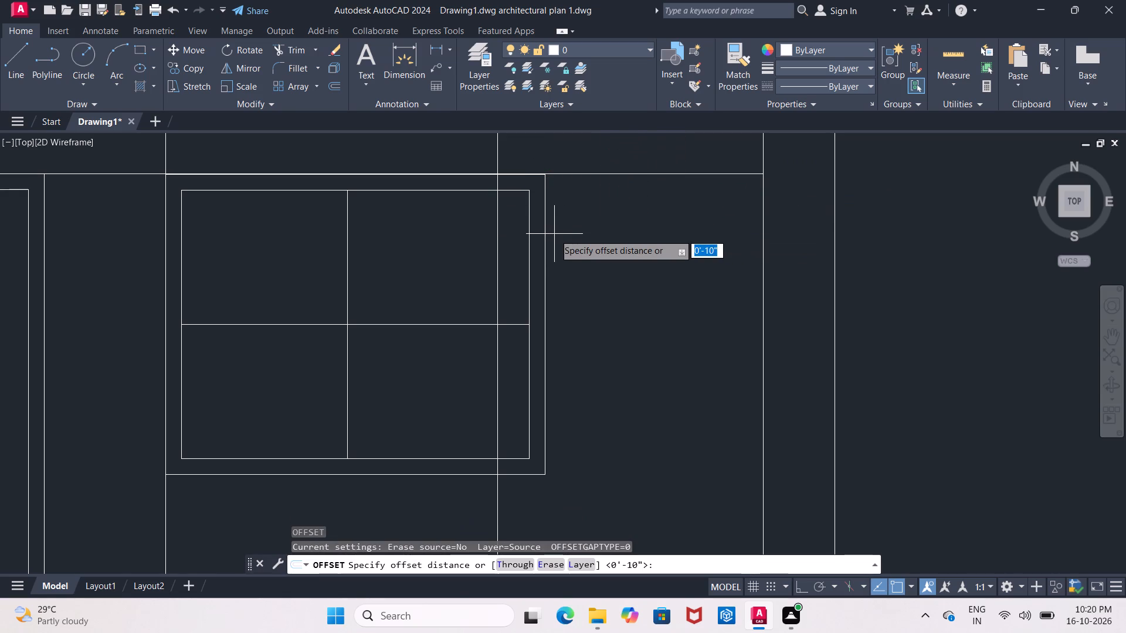
{"action": "key", "text": "2"}
{"action": "key", "text": "shift+quotedbl"}
{"action": "key", "text": "Return"}
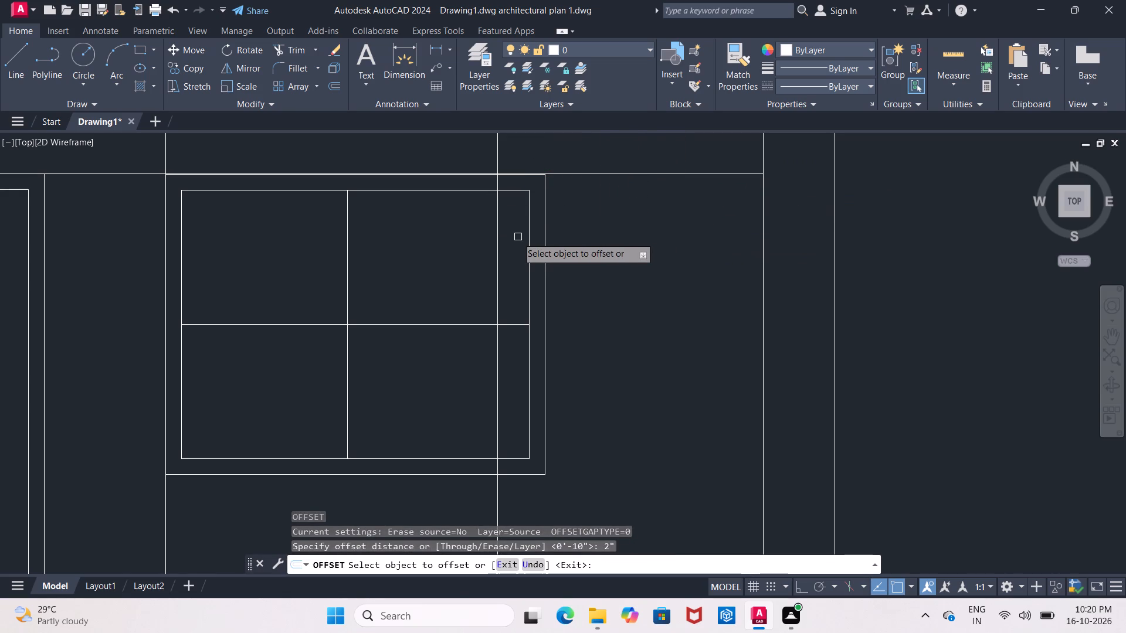
{"action": "left_click_drag", "start_coordinate": [500, 236], "coordinate": [506, 237]}
{"action": "left_click", "coordinate": [526, 245]}
{"action": "key", "text": "Escape"}
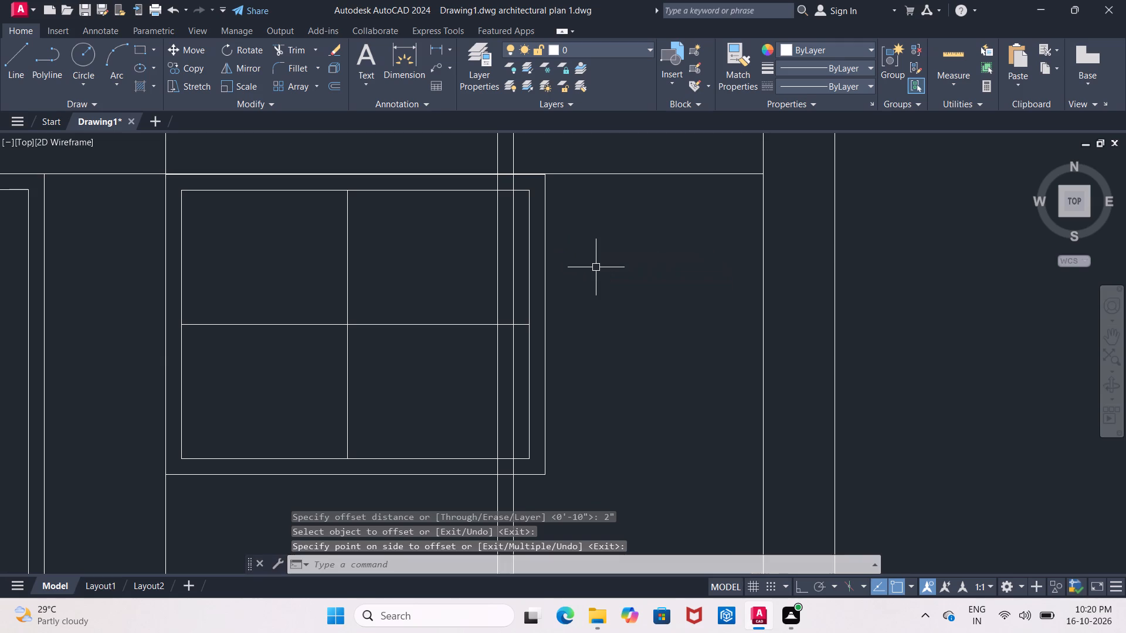
Trim the window's inner top line and middle rail back to the offset ray, and the upper part of its inner right vertical.
{"action": "type", "text": "TR"}
{"action": "key", "text": "Return"}
{"action": "key", "text": "Return"}
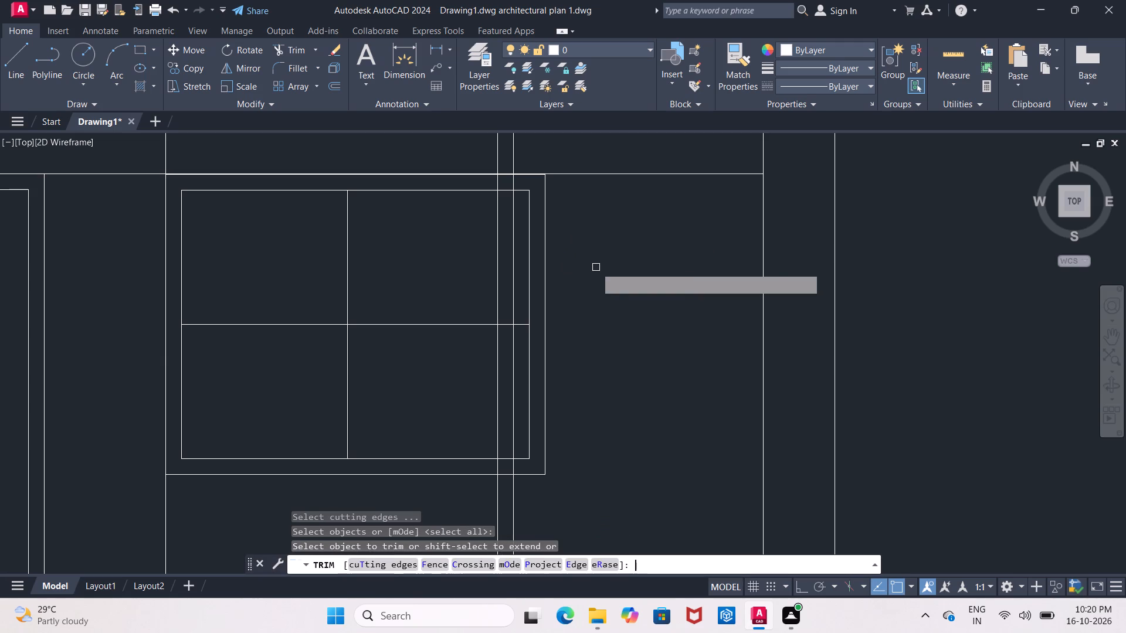
{"action": "left_click", "coordinate": [525, 224]}
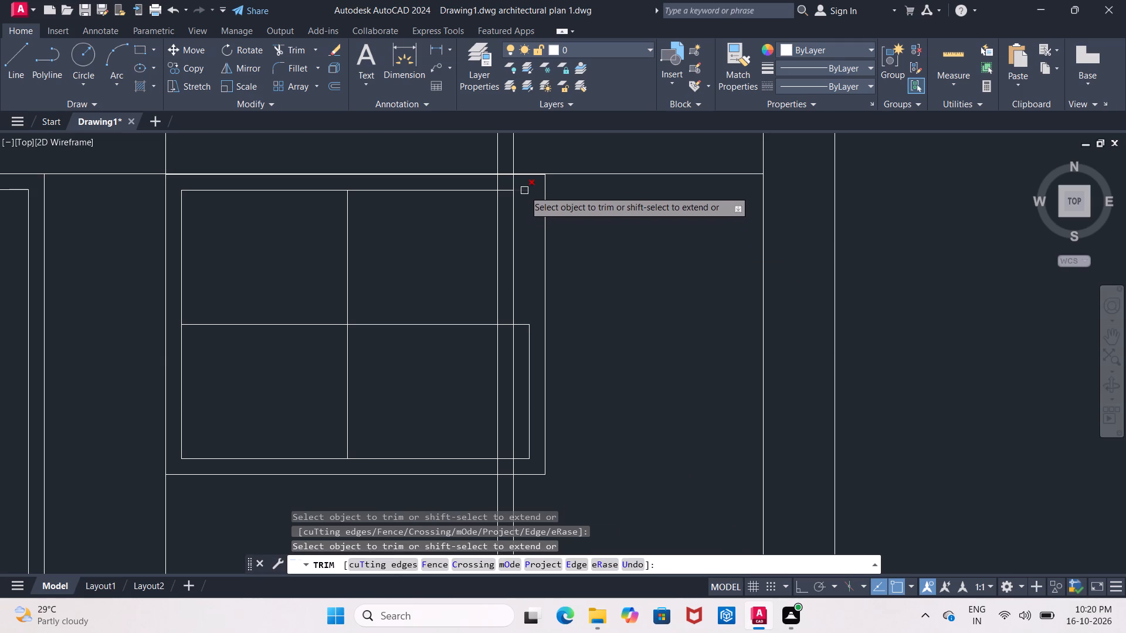
{"action": "left_click", "coordinate": [524, 190]}
{"action": "left_click", "coordinate": [545, 192]}
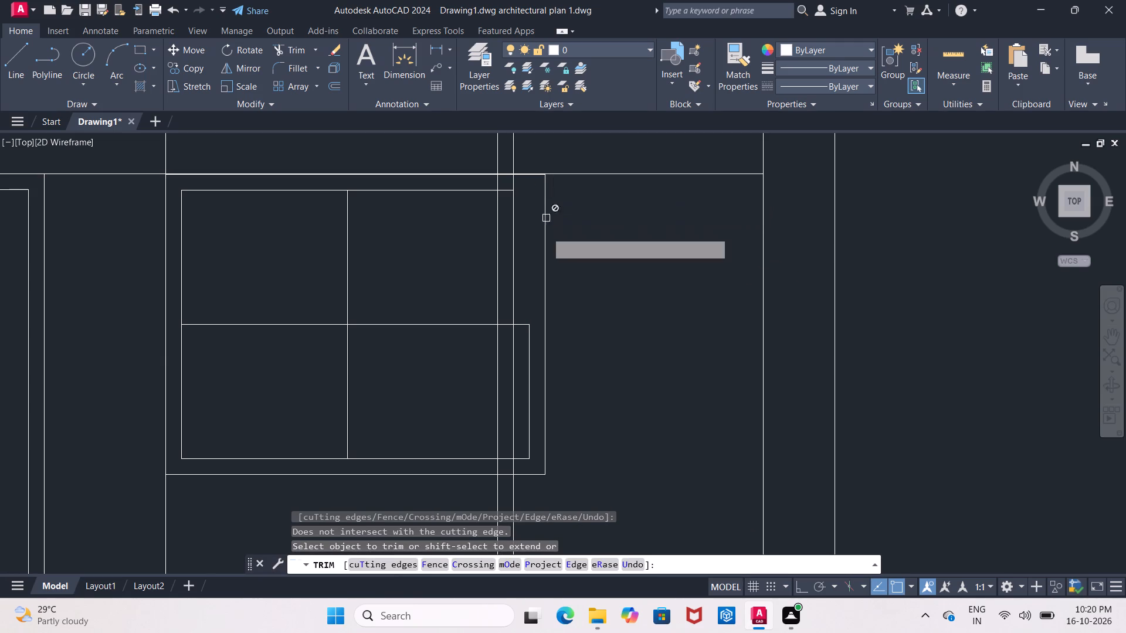
{"action": "left_click", "coordinate": [530, 325]}
{"action": "left_click", "coordinate": [530, 336]}
{"action": "left_click", "coordinate": [530, 358]}
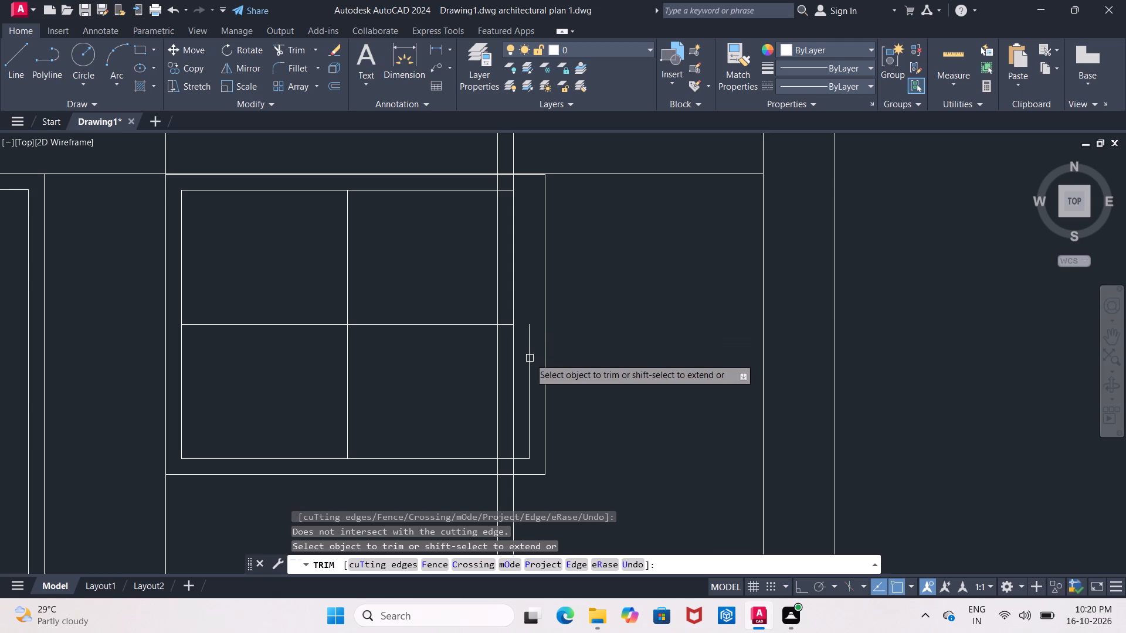
{"action": "key", "text": "Escape"}
Erase the elevation window's outer right frame line and the remaining piece of its inner right frame line.
{"action": "left_click", "coordinate": [528, 366]}
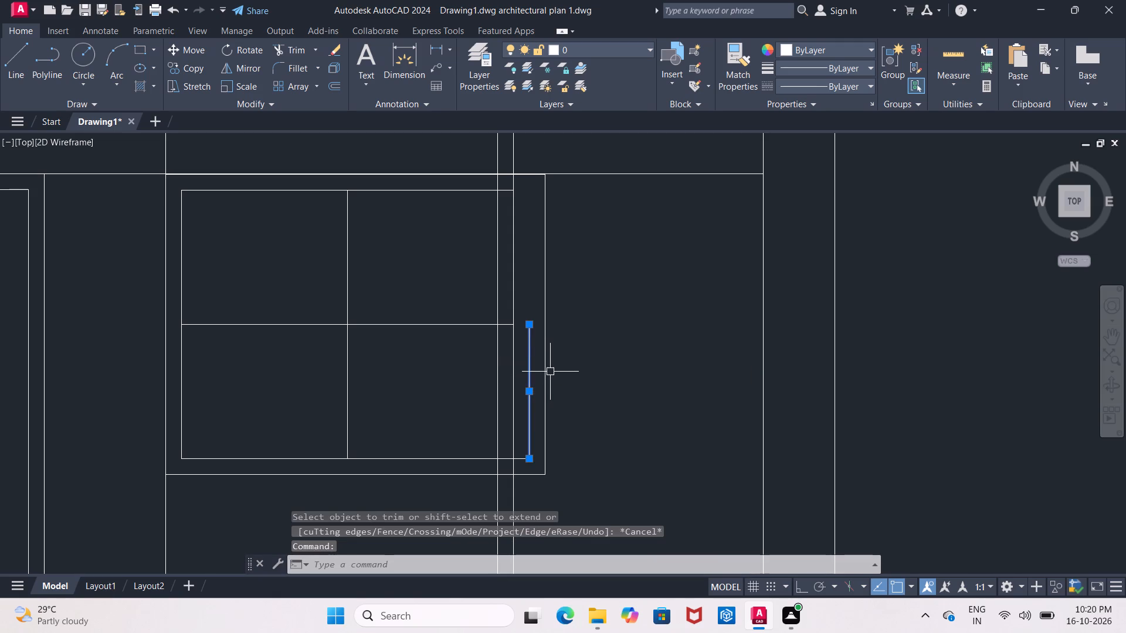
{"action": "left_click", "coordinate": [546, 376]}
{"action": "key", "text": "Delete"}
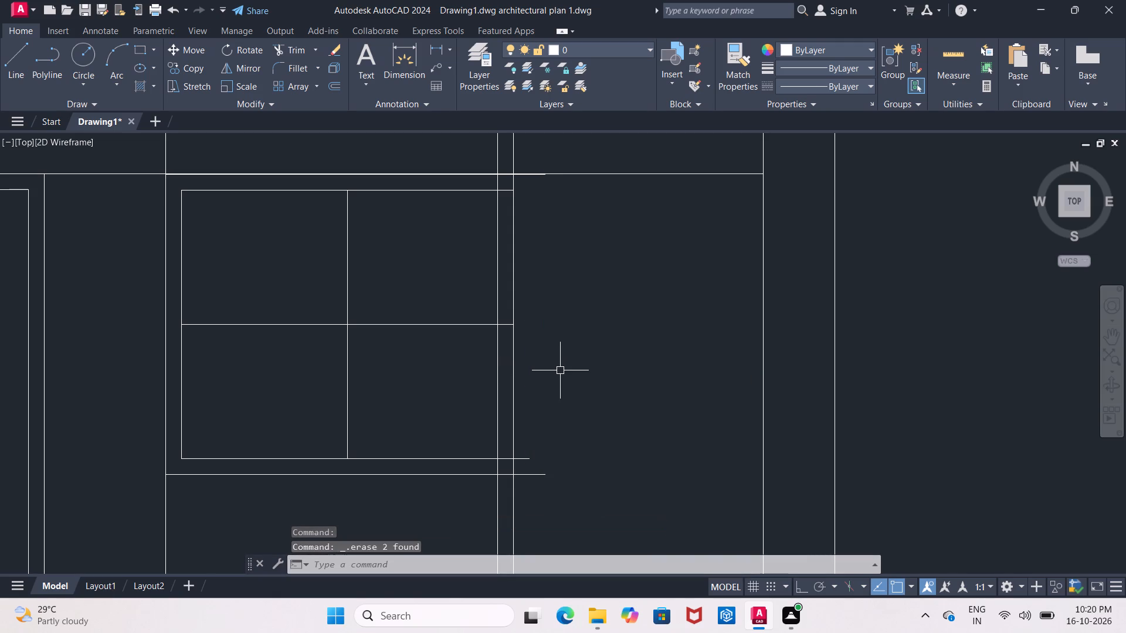
{"action": "key", "text": "Escape"}
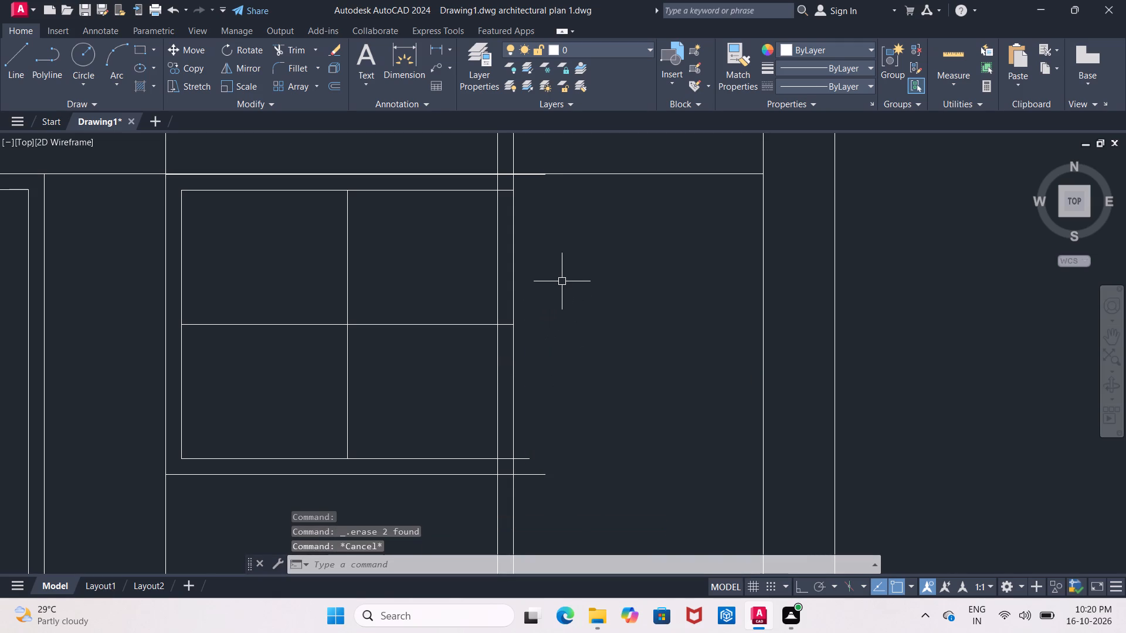
Trim the horizontal head-level line to the right of the window beside the door and between the door and that window.
{"action": "key", "text": "t"}
{"action": "key", "text": "r"}
{"action": "key", "text": "Return"}
{"action": "key", "text": "Return"}
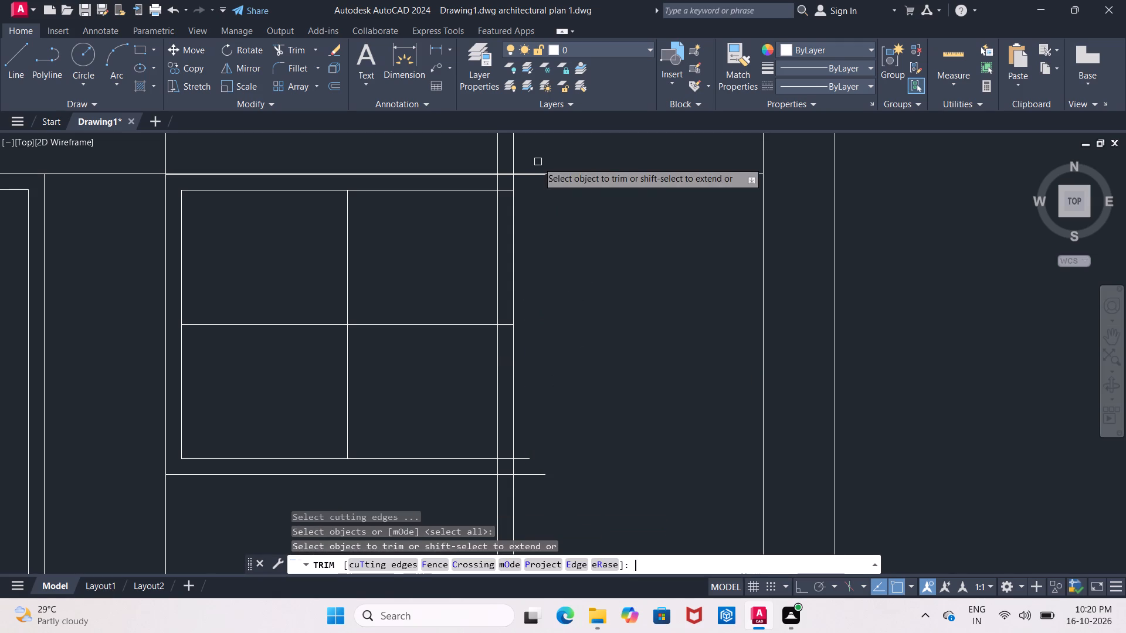
{"action": "left_click", "coordinate": [525, 156]}
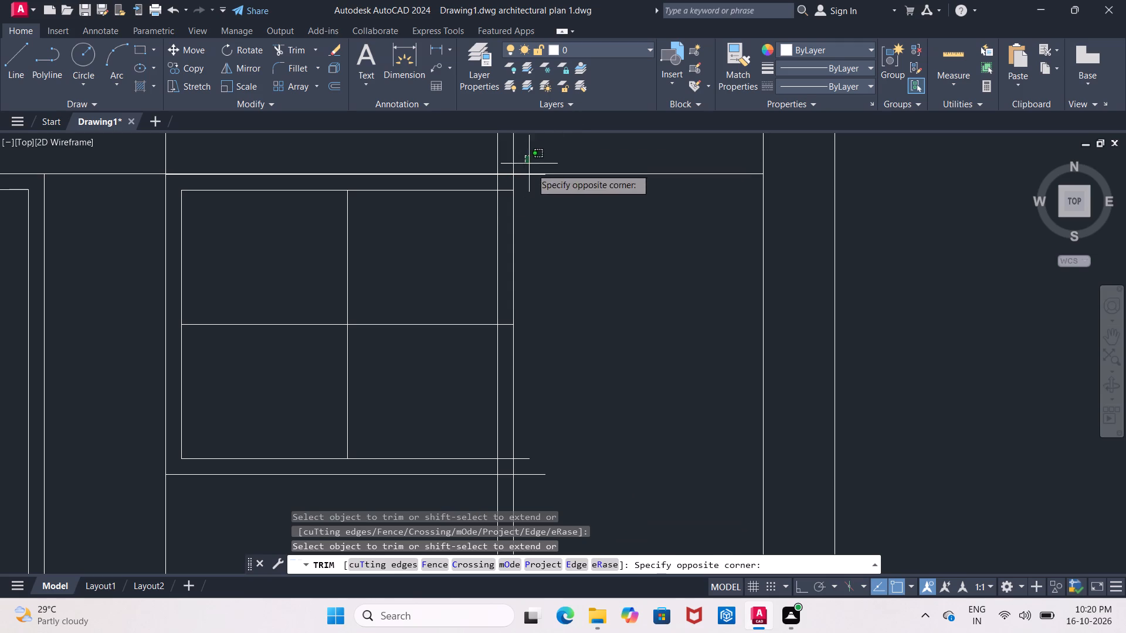
{"action": "left_click", "coordinate": [544, 196]}
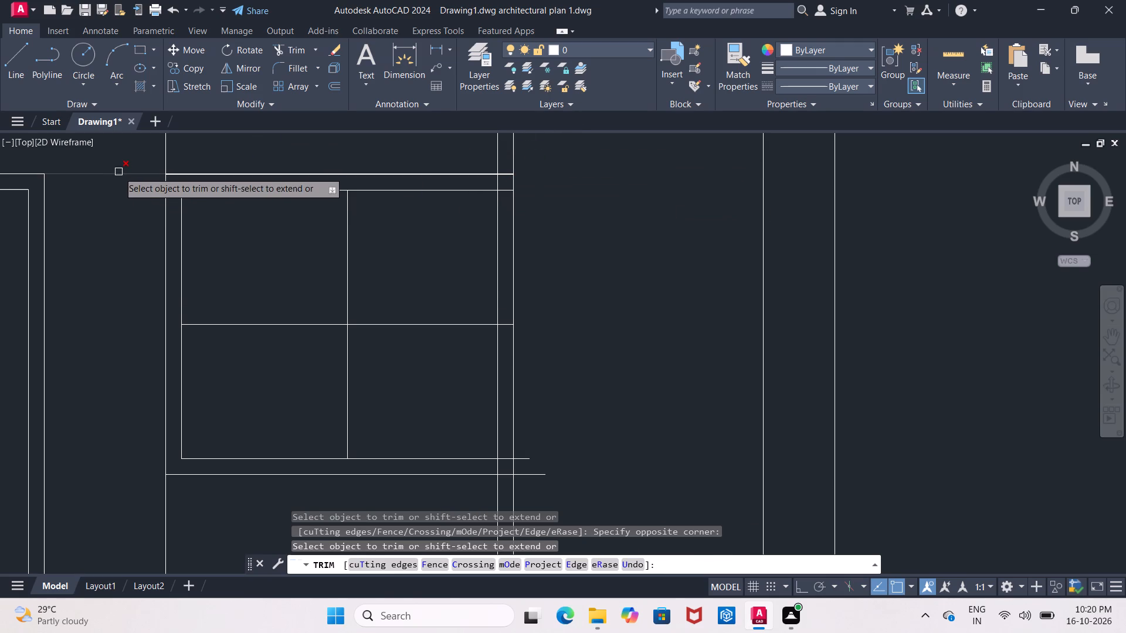
{"action": "left_click_drag", "start_coordinate": [120, 166], "coordinate": [117, 181]}
{"action": "left_click", "coordinate": [115, 190]}
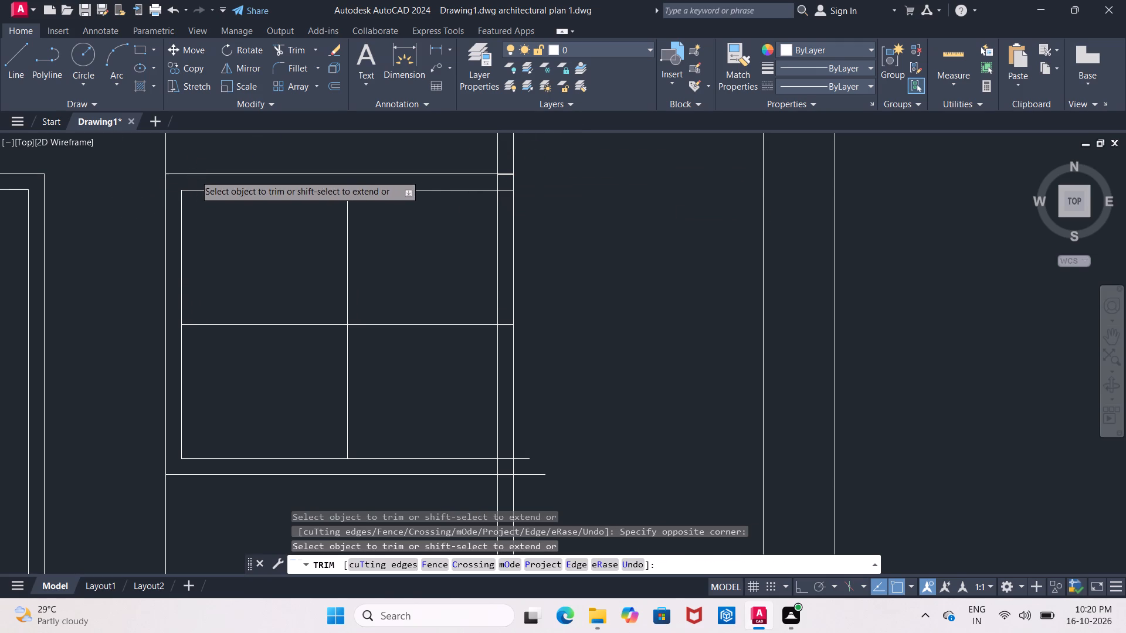
{"action": "left_click", "coordinate": [195, 175]}
{"action": "left_click", "coordinate": [506, 175]}
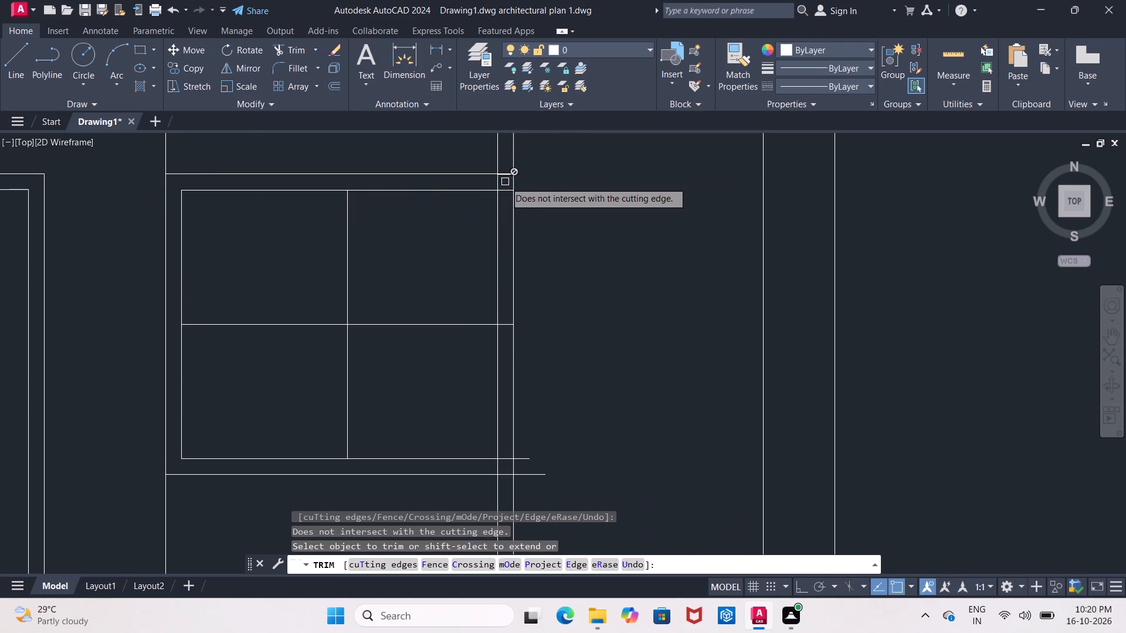
Trim the projection rays between the window's head and the horizontal line above it.
{"action": "scroll", "coordinate": [506, 166], "scroll_direction": "down", "scroll_amount": 3}
{"action": "middle_click_drag", "start_coordinate": [510, 175], "coordinate": [510, 227]}
{"action": "scroll", "coordinate": [457, 202], "scroll_direction": "up", "scroll_amount": 1}
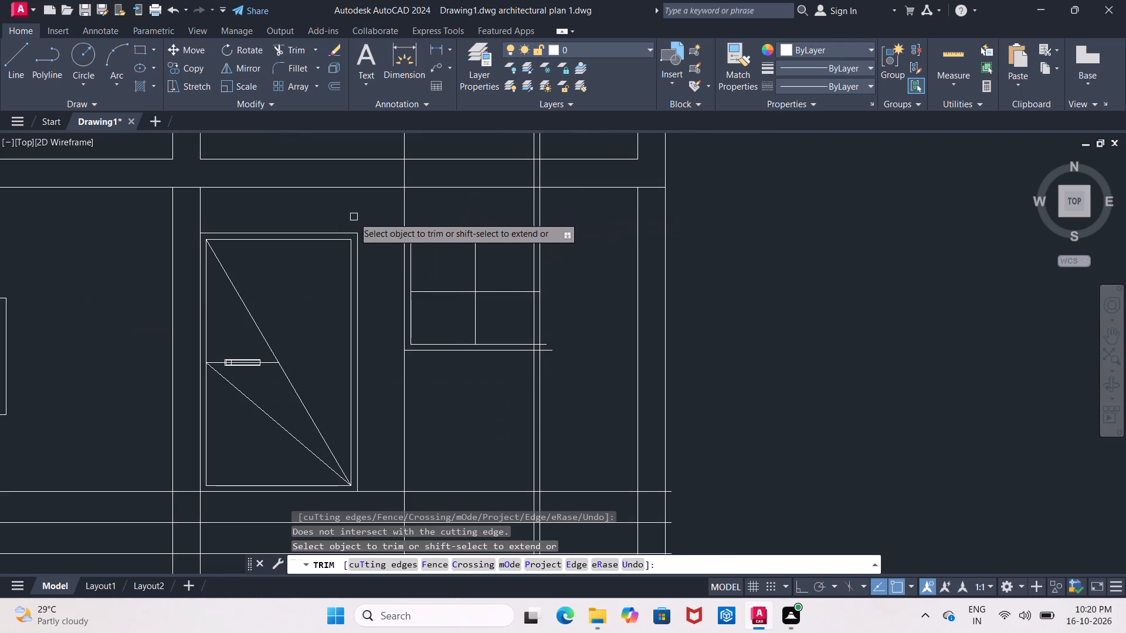
{"action": "left_click_drag", "start_coordinate": [354, 216], "coordinate": [387, 217]}
{"action": "left_click", "coordinate": [563, 224]}
{"action": "middle_click_drag", "start_coordinate": [584, 245], "coordinate": [586, 192]}
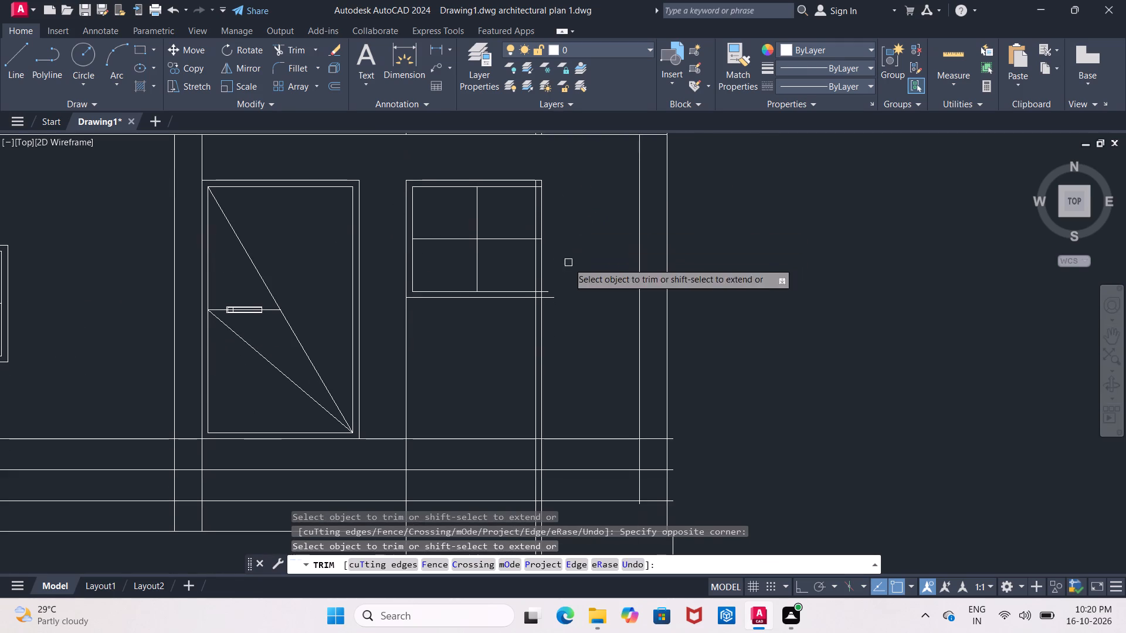
Trim the overhanging ends of the window's two bottom frame lines and the projection rays between its sill and the floor line.
{"action": "left_click_drag", "start_coordinate": [563, 266], "coordinate": [561, 271]}
{"action": "left_click", "coordinate": [545, 322]}
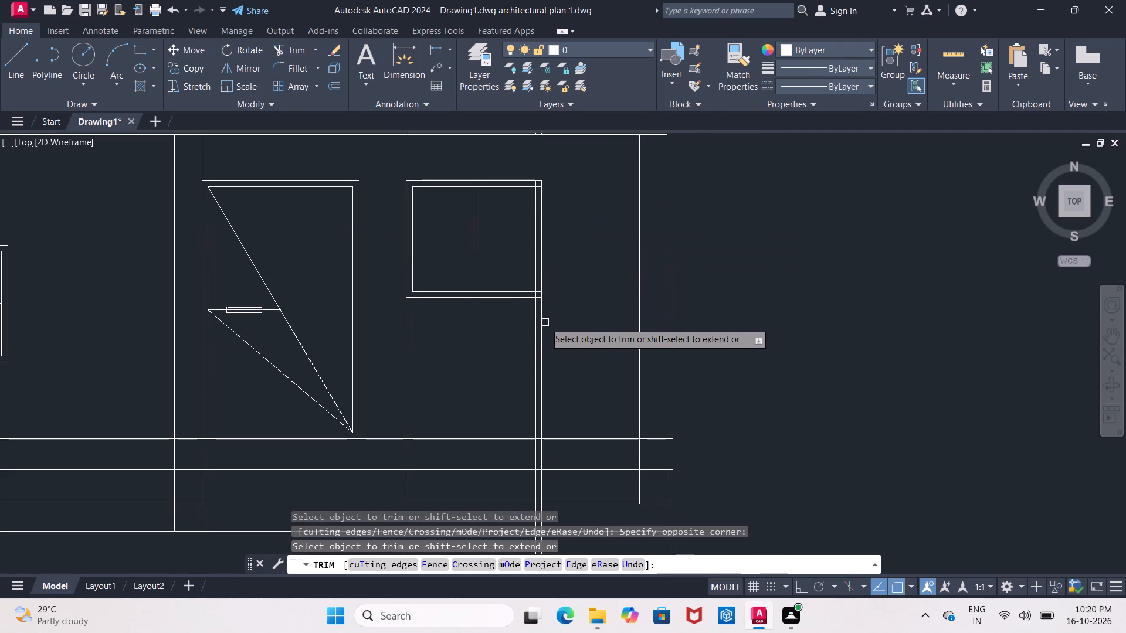
{"action": "left_click_drag", "start_coordinate": [367, 345], "coordinate": [380, 347]}
{"action": "left_click", "coordinate": [554, 347]}
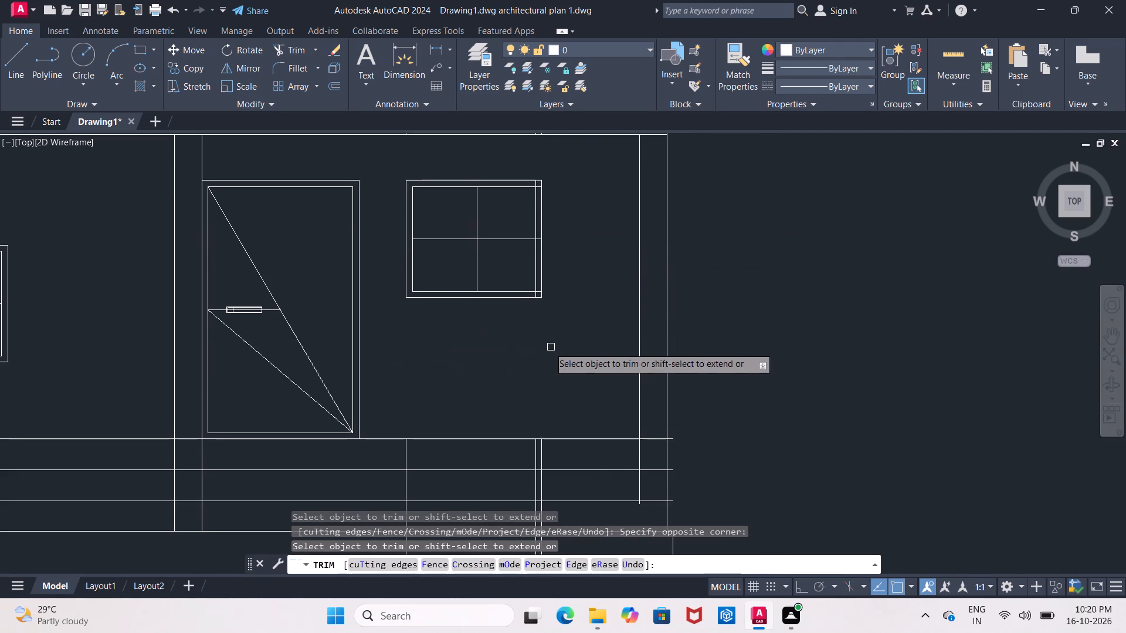
Trim the crossing inner frame lines at the window's lower-right and upper-right corners to form clean inner corners.
{"action": "scroll", "coordinate": [533, 264], "scroll_direction": "up", "scroll_amount": 2}
{"action": "scroll", "coordinate": [537, 324], "scroll_direction": "up", "scroll_amount": 2}
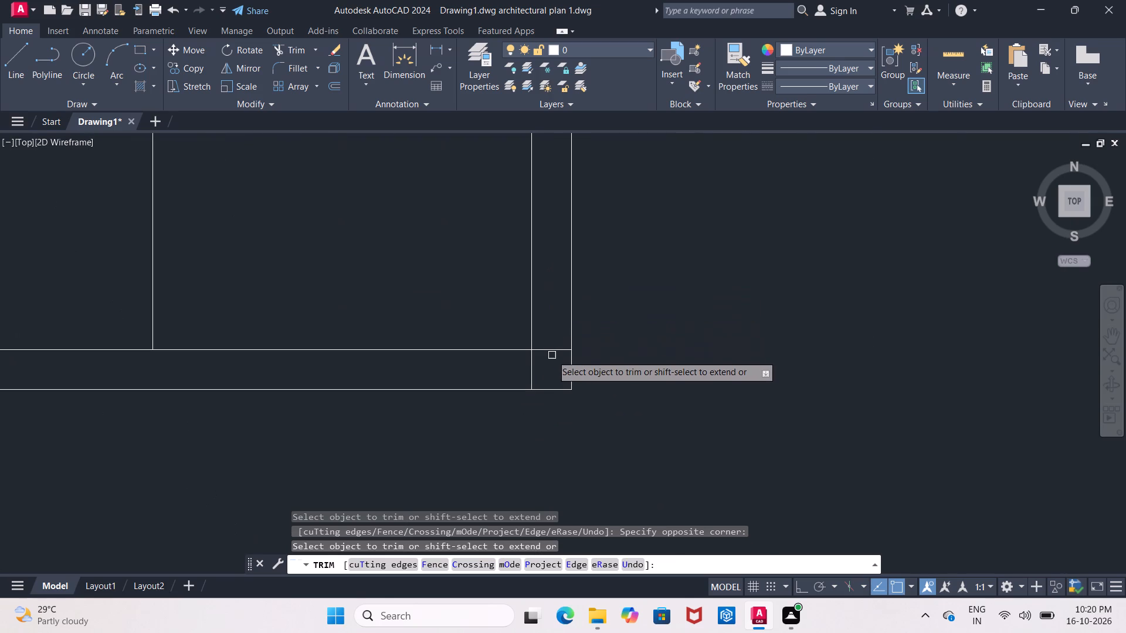
{"action": "left_click", "coordinate": [552, 352]}
{"action": "left_click", "coordinate": [533, 367]}
{"action": "scroll", "coordinate": [535, 361], "scroll_direction": "down", "scroll_amount": 4}
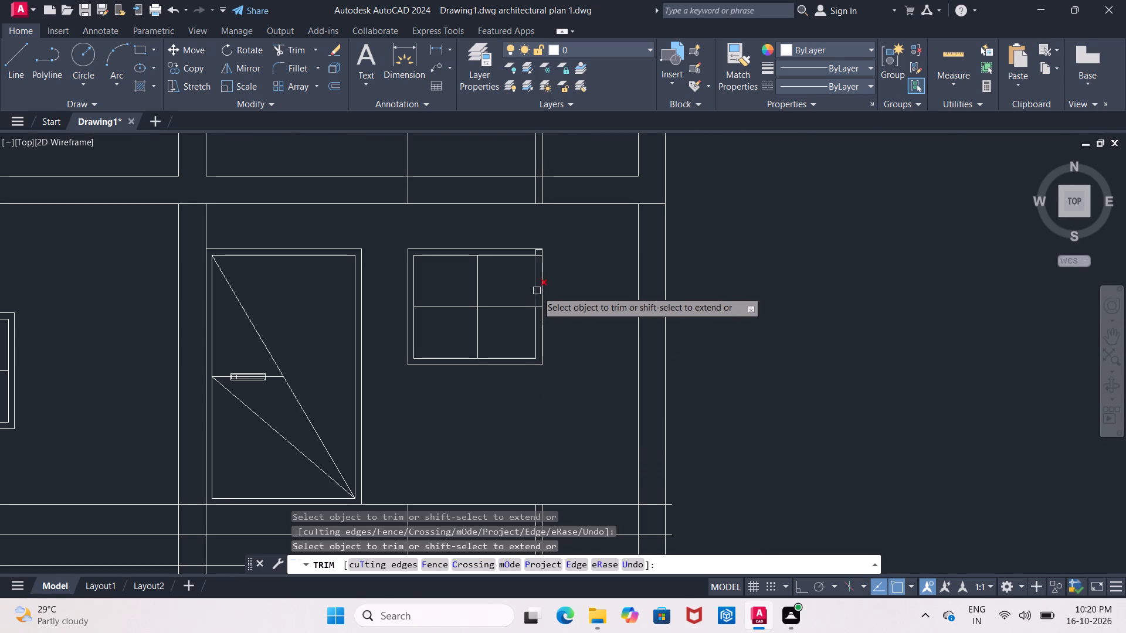
{"action": "scroll", "coordinate": [536, 256], "scroll_direction": "up", "scroll_amount": 4}
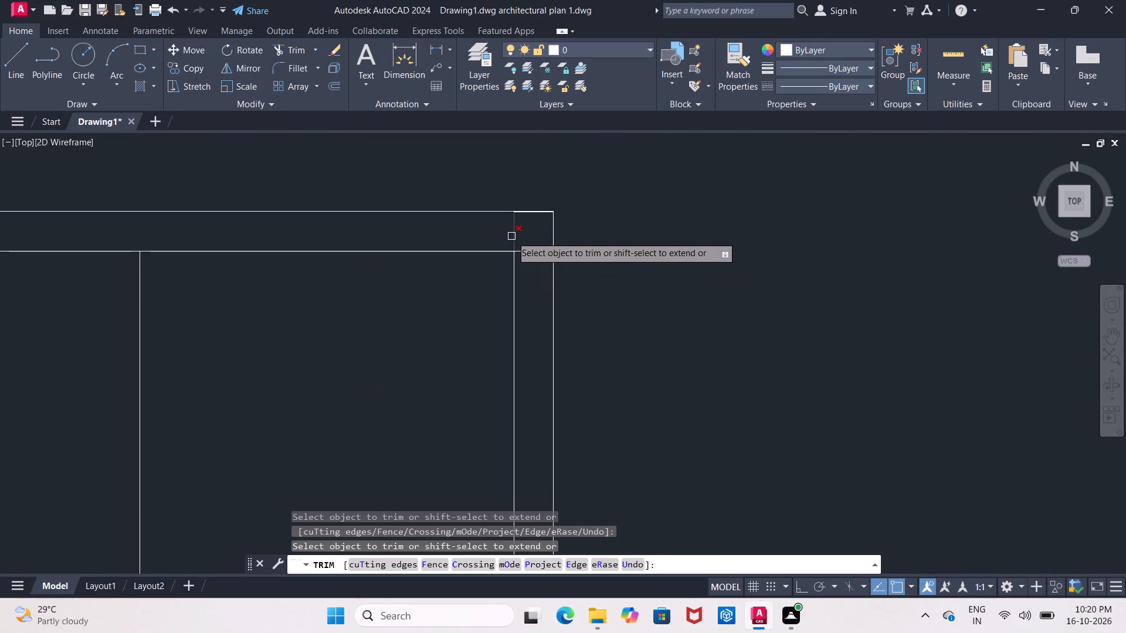
{"action": "left_click", "coordinate": [511, 236]}
{"action": "left_click", "coordinate": [527, 250]}
{"action": "left_click", "coordinate": [526, 213]}
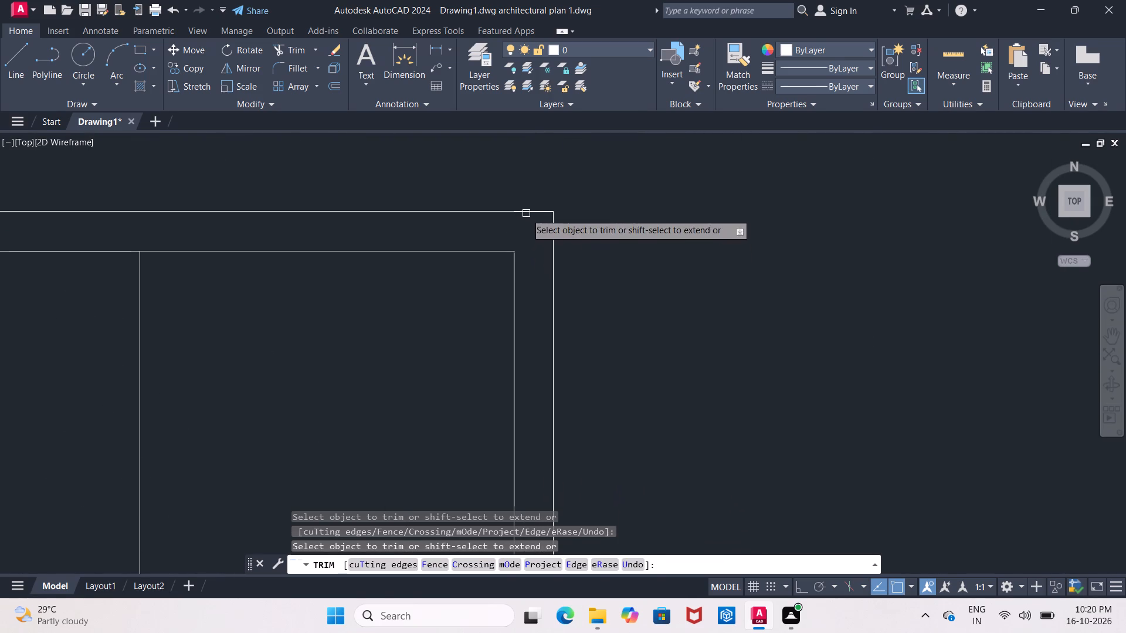
{"action": "left_click", "coordinate": [528, 212]}
{"action": "key", "text": "Escape"}
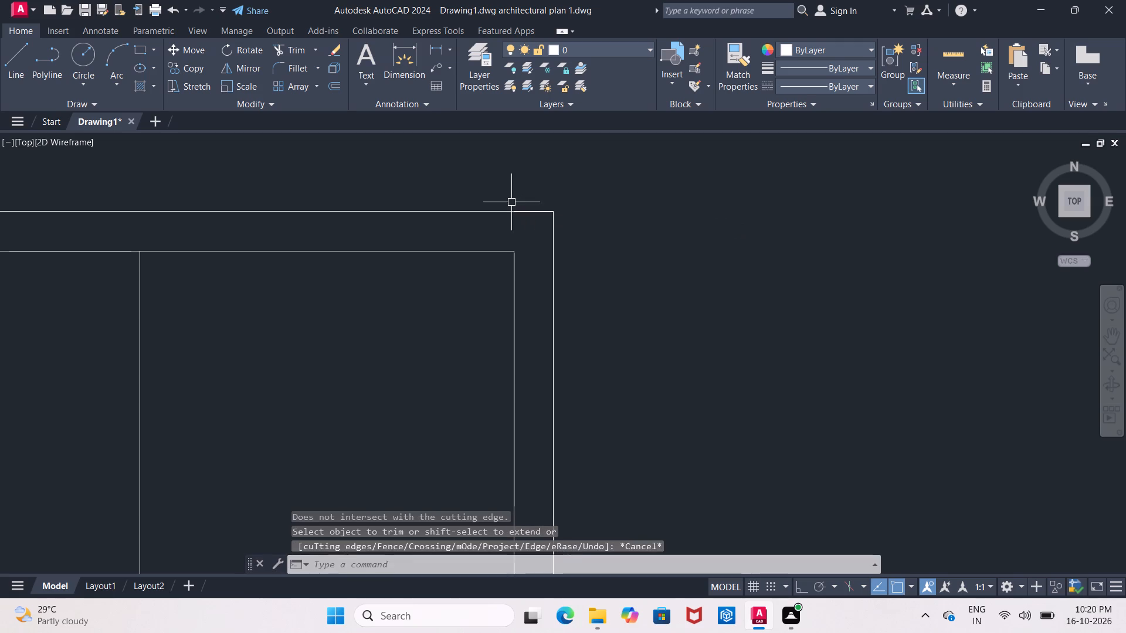
Erase the short leftover line pieces on the window's top edge at its upper-right corner.
{"action": "left_click_drag", "start_coordinate": [511, 202], "coordinate": [511, 209]}
{"action": "left_click", "coordinate": [558, 230]}
{"action": "key", "text": "Delete"}
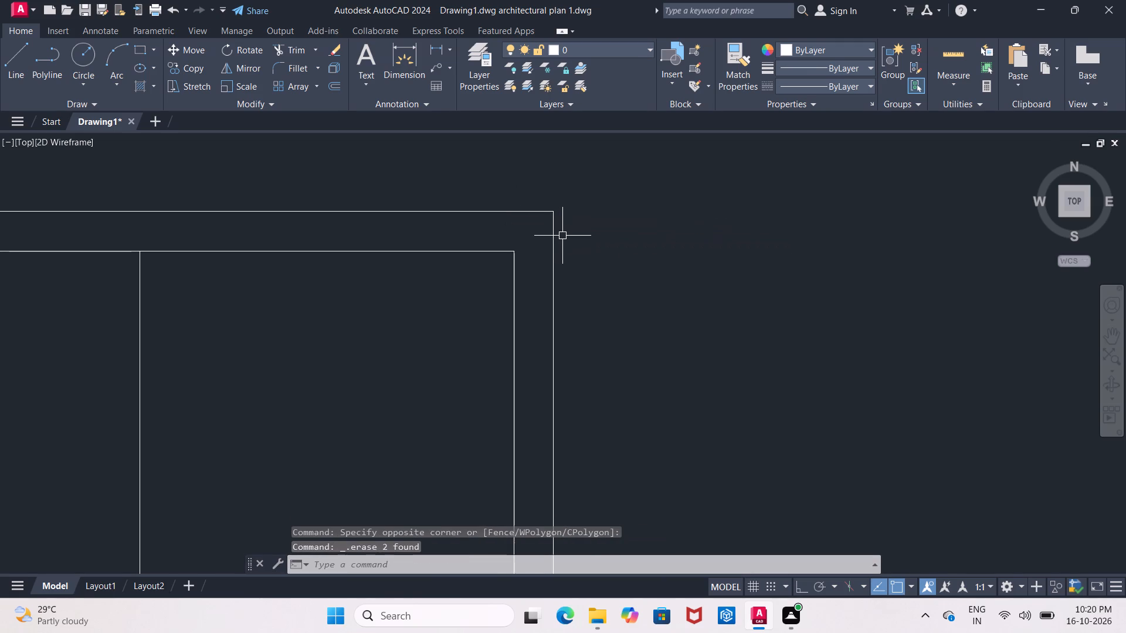
Offset the vertical mullion and middle rail of the window beside the door 1" to both sides.
{"action": "scroll", "coordinate": [546, 217], "scroll_direction": "down", "scroll_amount": 5}
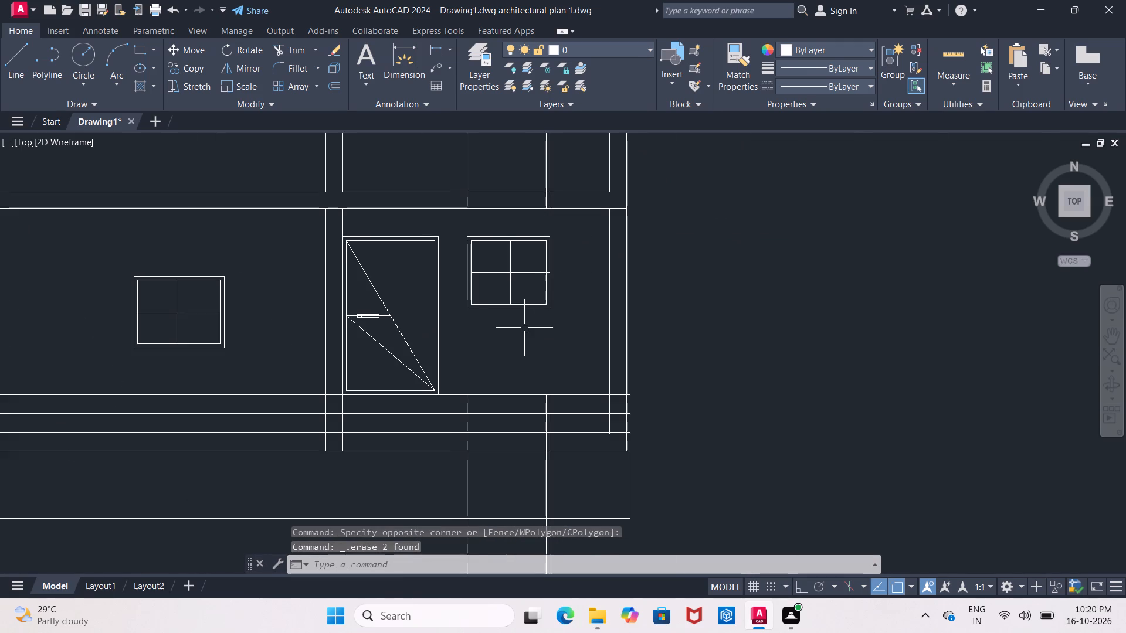
{"action": "middle_click_drag", "start_coordinate": [523, 328], "coordinate": [534, 306]}
{"action": "scroll", "coordinate": [533, 290], "scroll_direction": "up", "scroll_amount": 1}
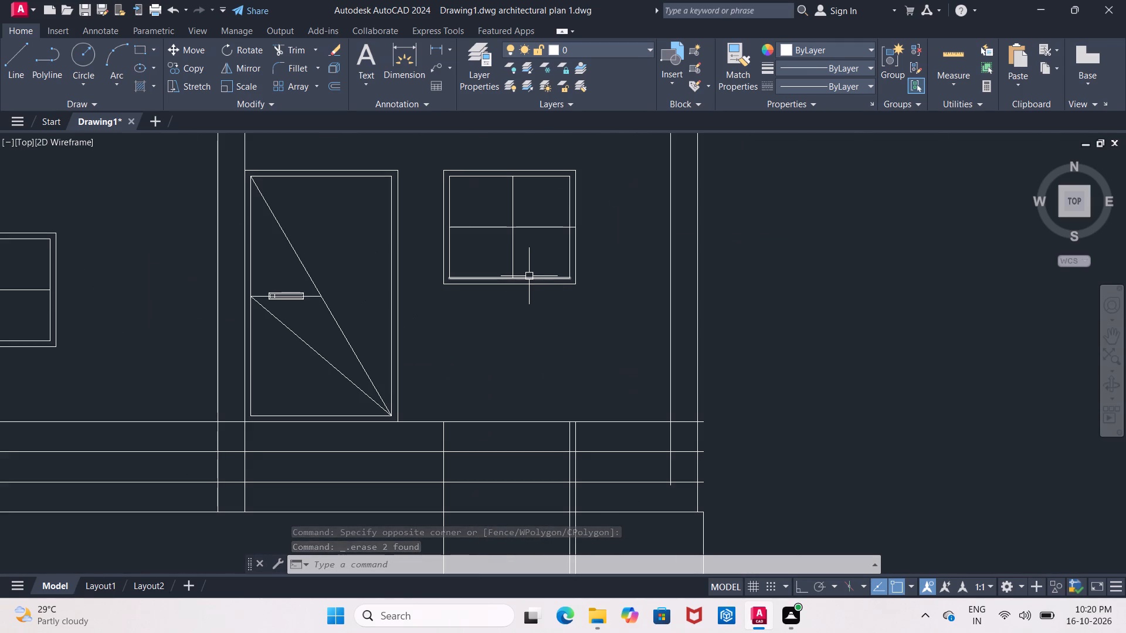
{"action": "middle_click_drag", "start_coordinate": [513, 208], "coordinate": [498, 229]}
{"action": "scroll", "coordinate": [498, 229], "scroll_direction": "up", "scroll_amount": 1}
{"action": "key", "text": "o"}
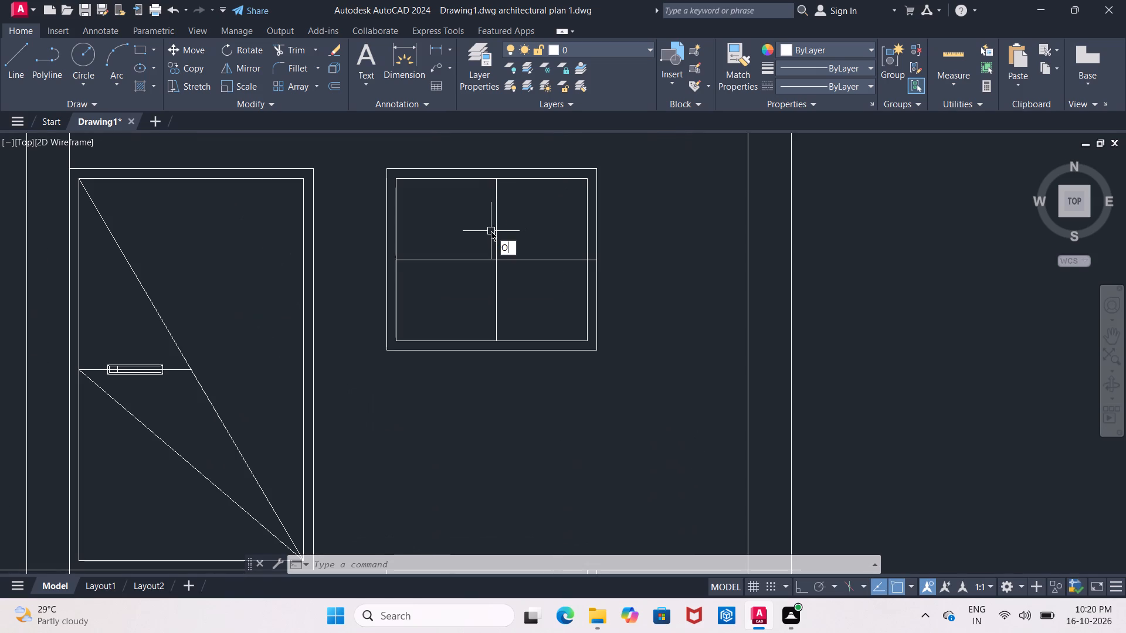
{"action": "key", "text": "Return"}
{"action": "key", "text": "1"}
{"action": "key", "text": "shift+quotedbl"}
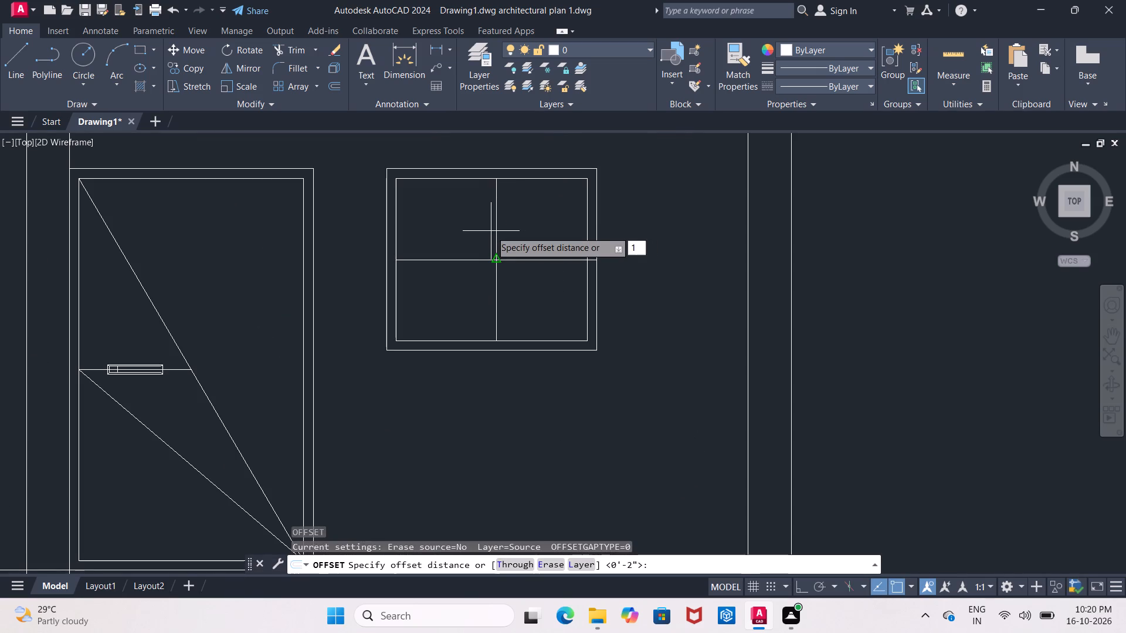
{"action": "key", "text": "Return"}
{"action": "left_click_drag", "start_coordinate": [496, 221], "coordinate": [503, 221]}
{"action": "left_click", "coordinate": [564, 232]}
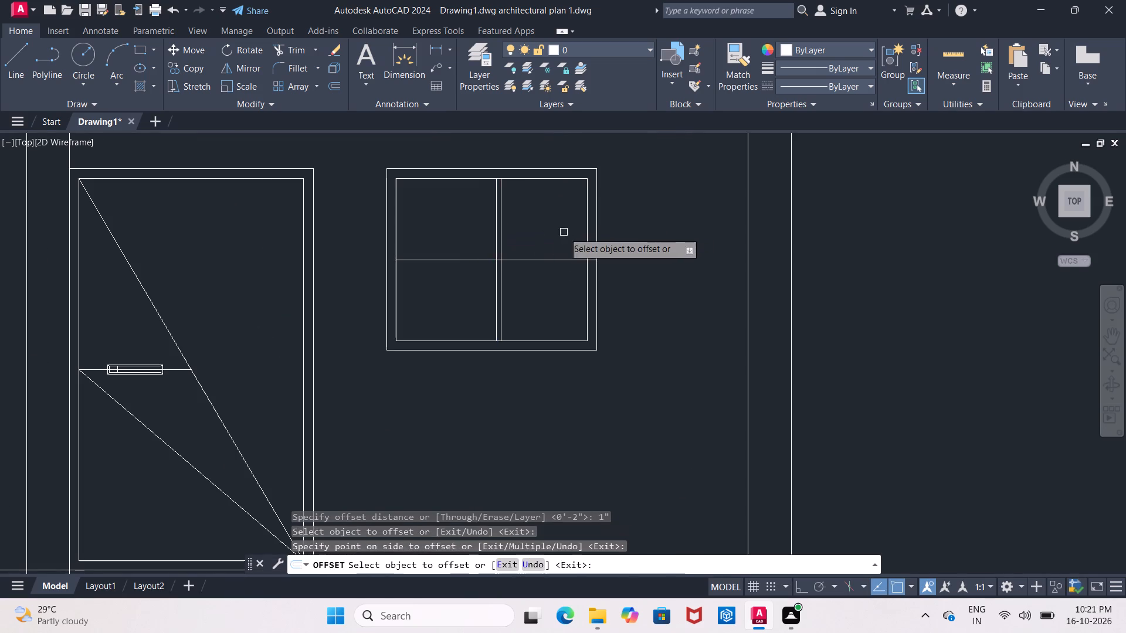
{"action": "left_click", "coordinate": [494, 244]}
{"action": "left_click_drag", "start_coordinate": [486, 245], "coordinate": [472, 251]}
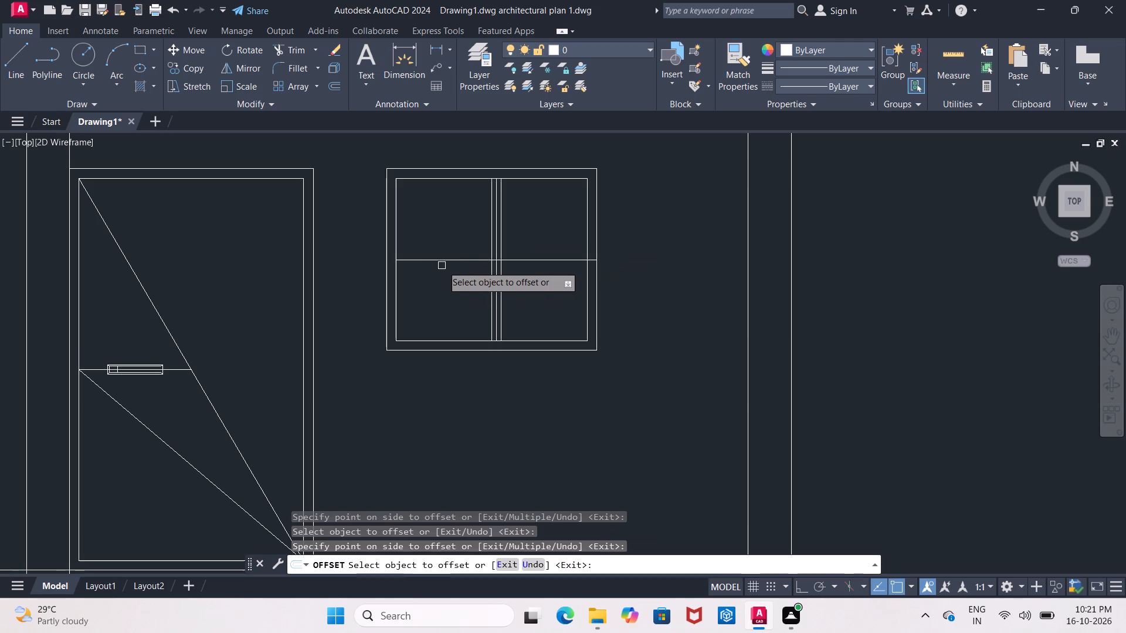
{"action": "left_click", "coordinate": [453, 258]}
{"action": "left_click", "coordinate": [474, 215]}
{"action": "left_click", "coordinate": [470, 262]}
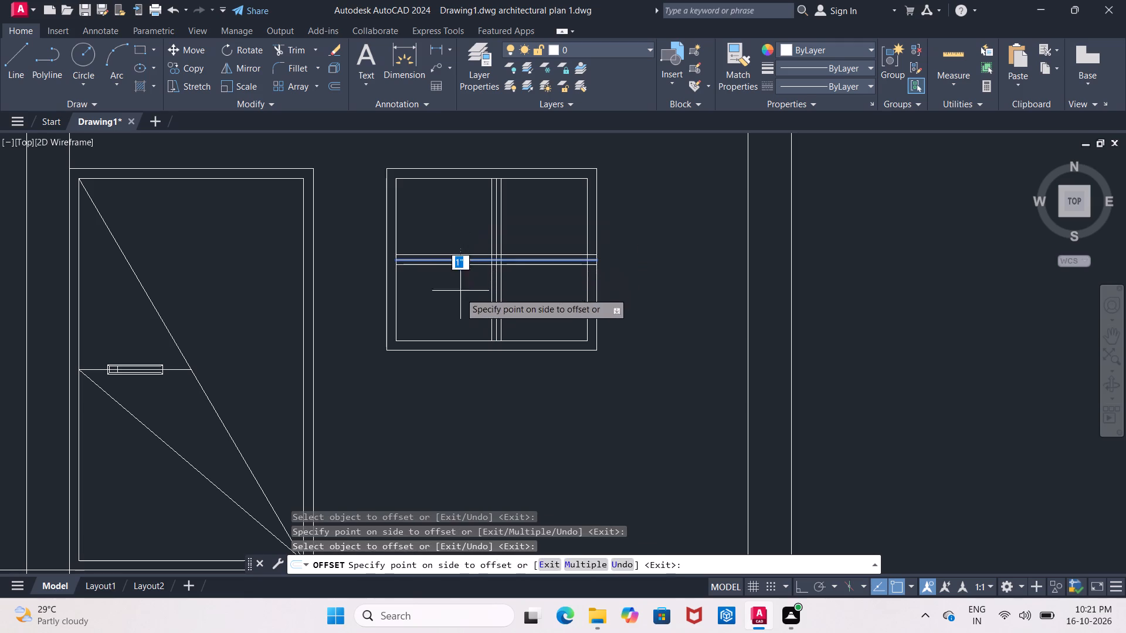
{"action": "left_click", "coordinate": [460, 295]}
Offset the vertical mullion and middle rail of the window left of the door 1" to both sides.
{"action": "middle_click_drag", "start_coordinate": [586, 267], "coordinate": [593, 265]}
{"action": "middle_click_drag", "start_coordinate": [469, 273], "coordinate": [771, 226]}
{"action": "middle_click_drag", "start_coordinate": [166, 276], "coordinate": [471, 269]}
{"action": "left_click", "coordinate": [264, 275]}
{"action": "left_click", "coordinate": [305, 278]}
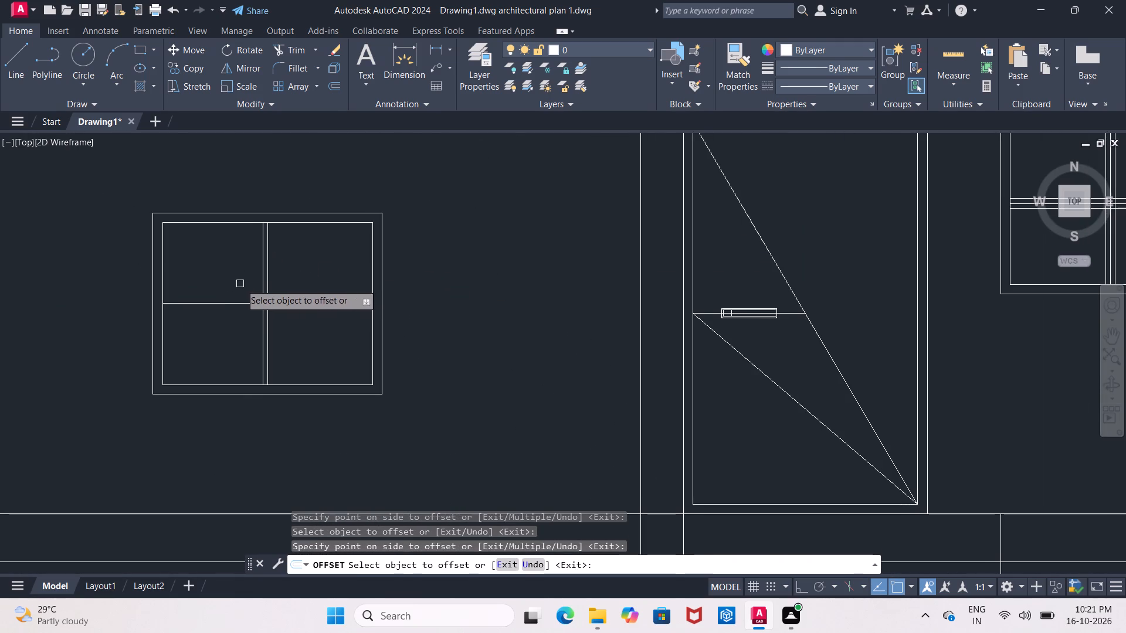
{"action": "left_click", "coordinate": [260, 285]}
{"action": "left_click", "coordinate": [240, 284]}
{"action": "left_click", "coordinate": [222, 301]}
{"action": "left_click", "coordinate": [239, 285]}
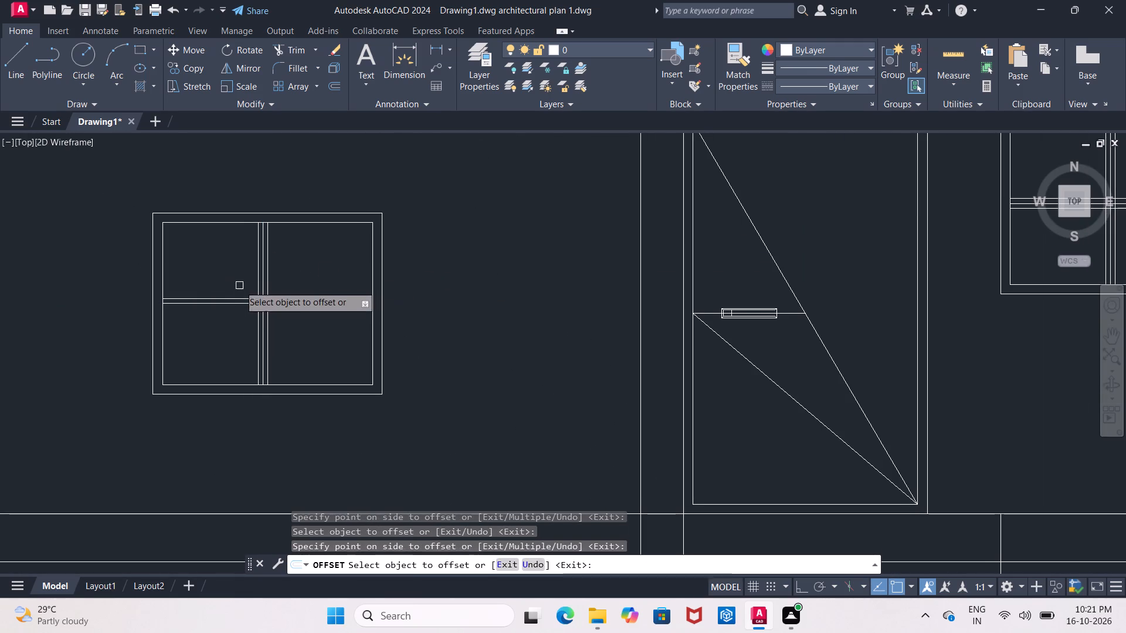
{"action": "left_click", "coordinate": [236, 303]}
{"action": "left_click", "coordinate": [229, 342]}
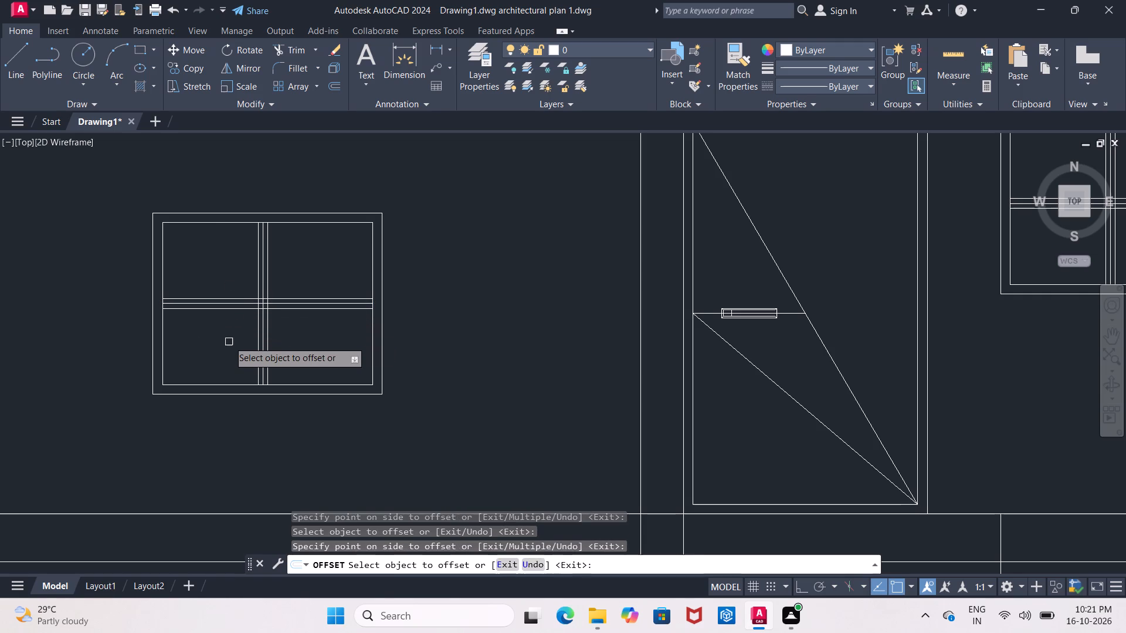
Trim the original centre lines of the left window's mullion and rail outside the crossing of the offset bars.
{"action": "key", "text": "Escape"}
{"action": "type", "text": "TR"}
{"action": "key", "text": "Return"}
{"action": "key", "text": "Return"}
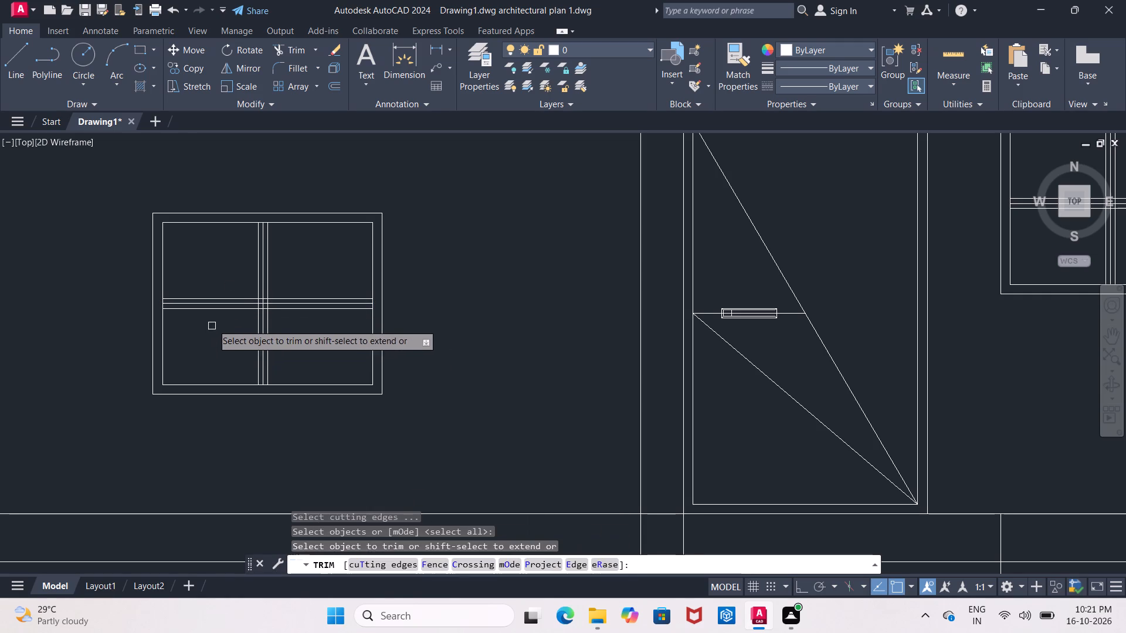
{"action": "scroll", "coordinate": [219, 307], "scroll_direction": "up", "scroll_amount": 3}
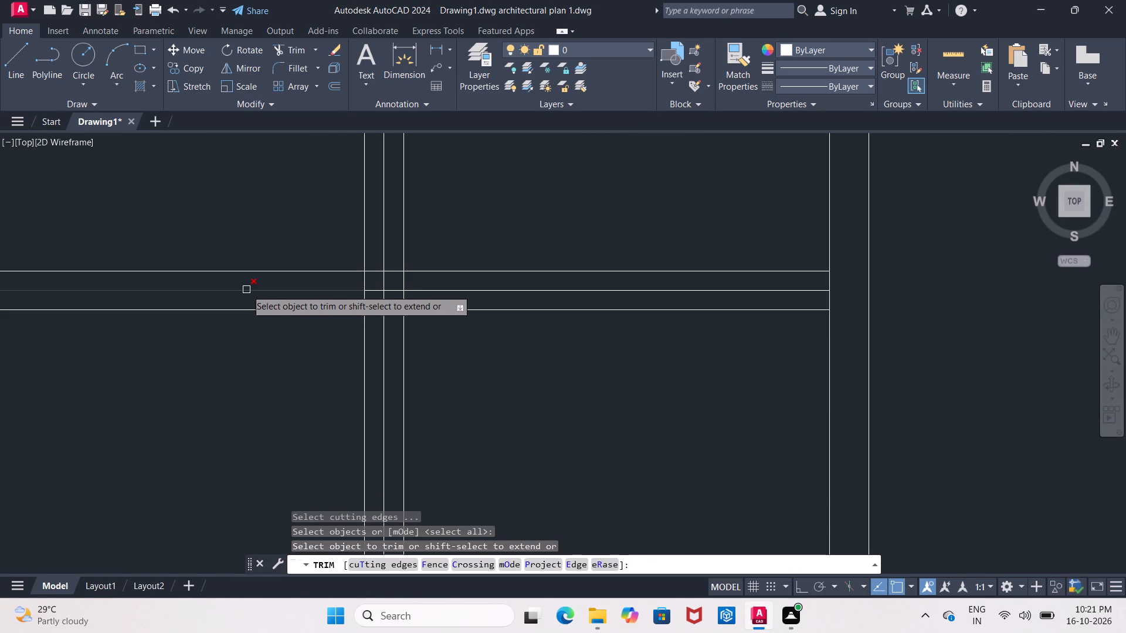
{"action": "left_click", "coordinate": [246, 290]}
{"action": "left_click", "coordinate": [476, 287]}
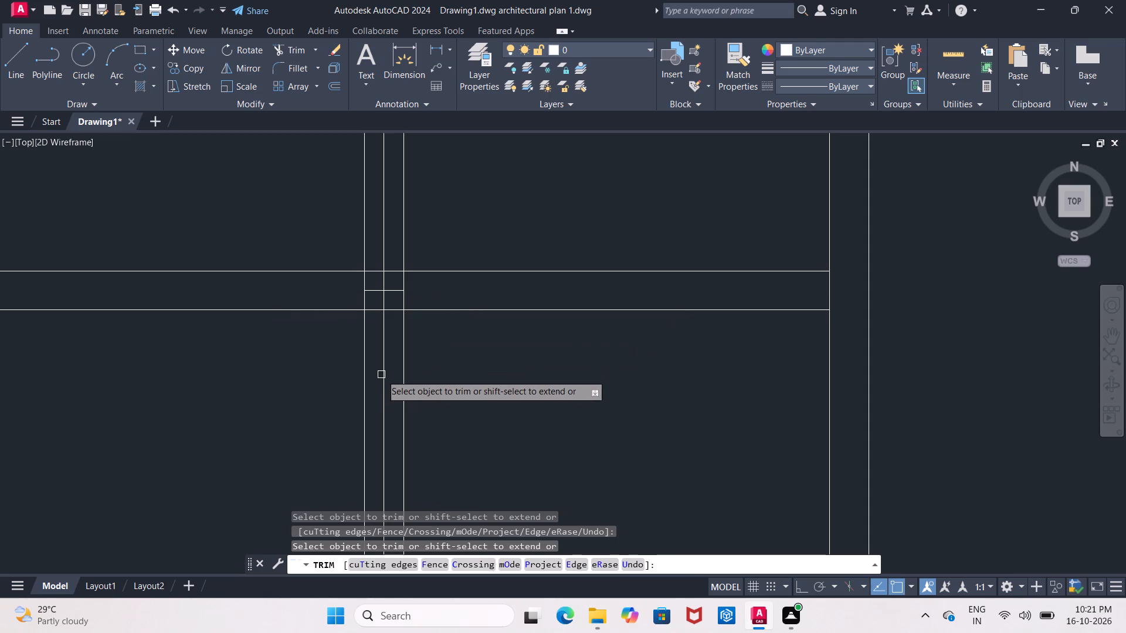
{"action": "left_click", "coordinate": [381, 375]}
{"action": "left_click", "coordinate": [381, 243]}
{"action": "middle_click_drag", "start_coordinate": [388, 242], "coordinate": [384, 382]}
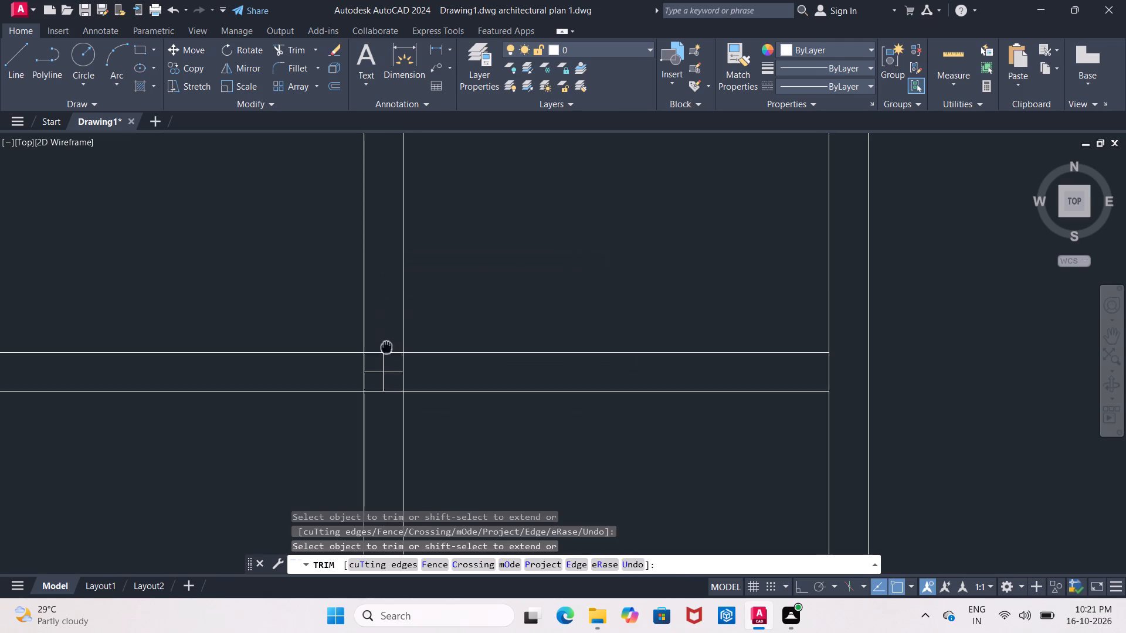
{"action": "middle_click_drag", "start_coordinate": [384, 382], "coordinate": [383, 414]}
{"action": "scroll", "coordinate": [383, 413], "scroll_direction": "down", "scroll_amount": 2}
{"action": "middle_click_drag", "start_coordinate": [415, 365], "coordinate": [421, 332]}
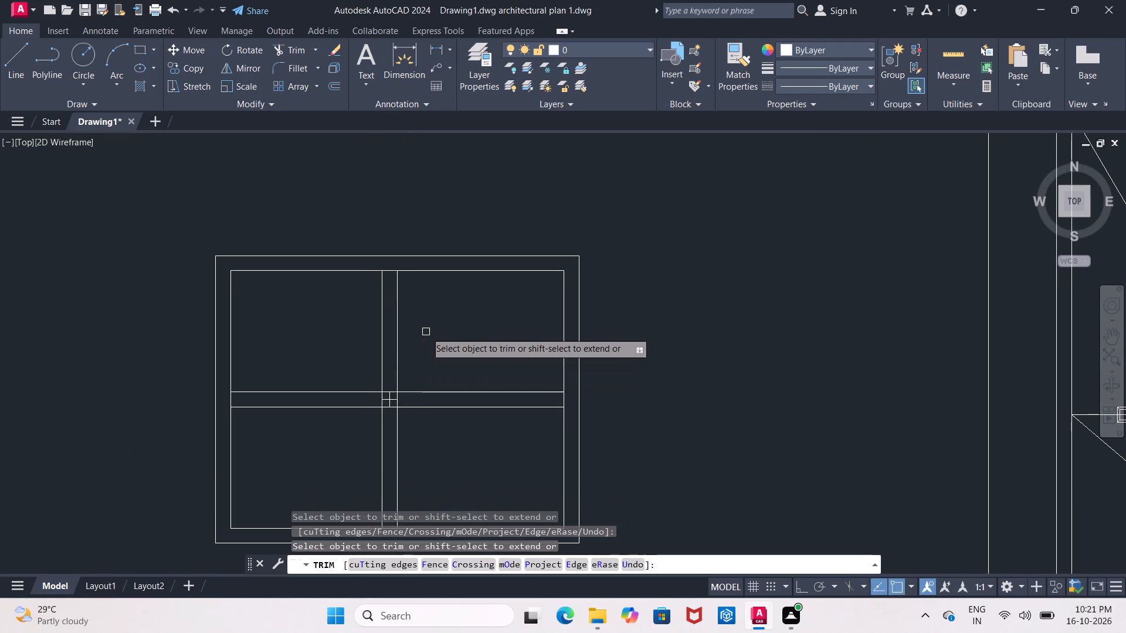
{"action": "key", "text": "Escape"}
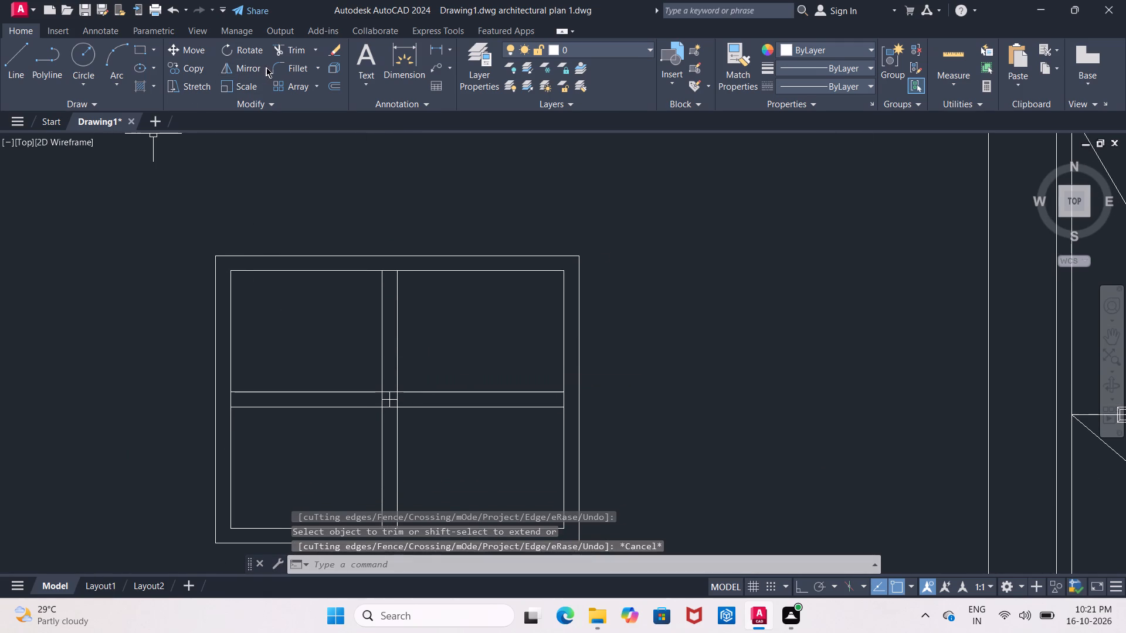
Fillet the upper ends of the left window's two vertical mullion lines together.
{"action": "left_click", "coordinate": [279, 68]}
{"action": "scroll", "coordinate": [359, 322], "scroll_direction": "up", "scroll_amount": 2}
{"action": "scroll", "coordinate": [384, 278], "scroll_direction": "up", "scroll_amount": 1}
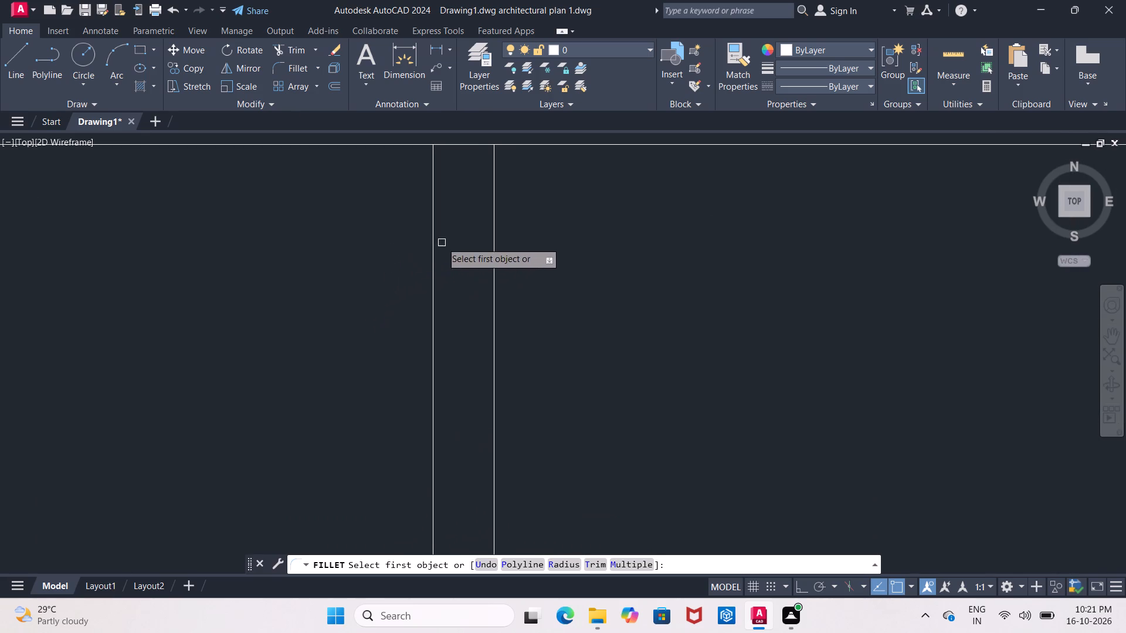
{"action": "middle_click_drag", "start_coordinate": [442, 242], "coordinate": [402, 322]}
{"action": "left_click", "coordinate": [392, 317]}
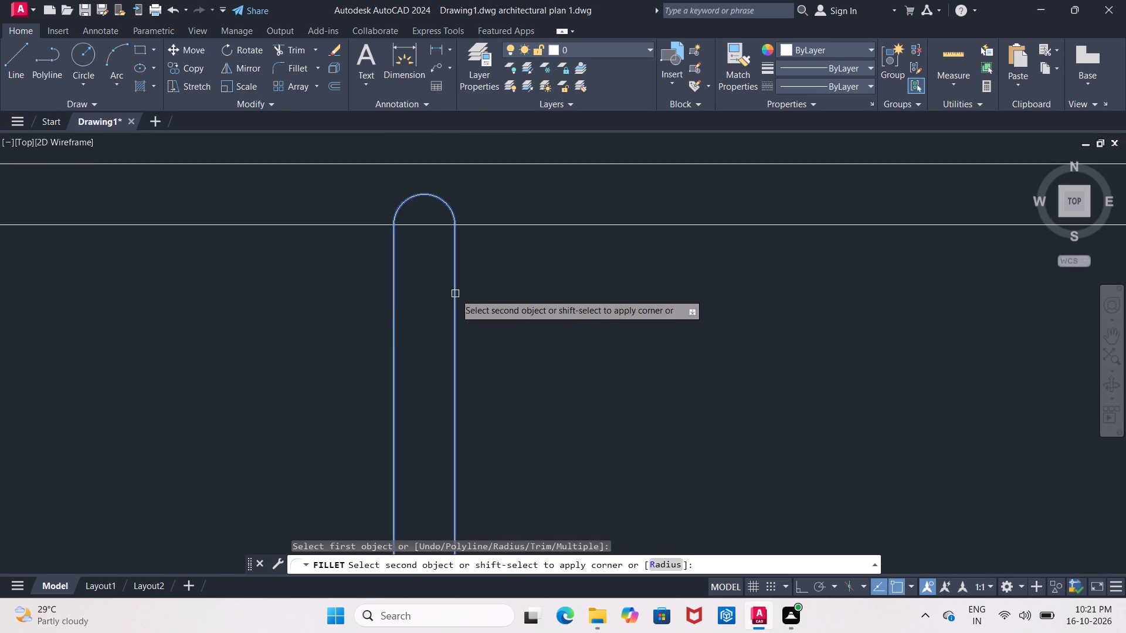
{"action": "left_click", "coordinate": [456, 249]}
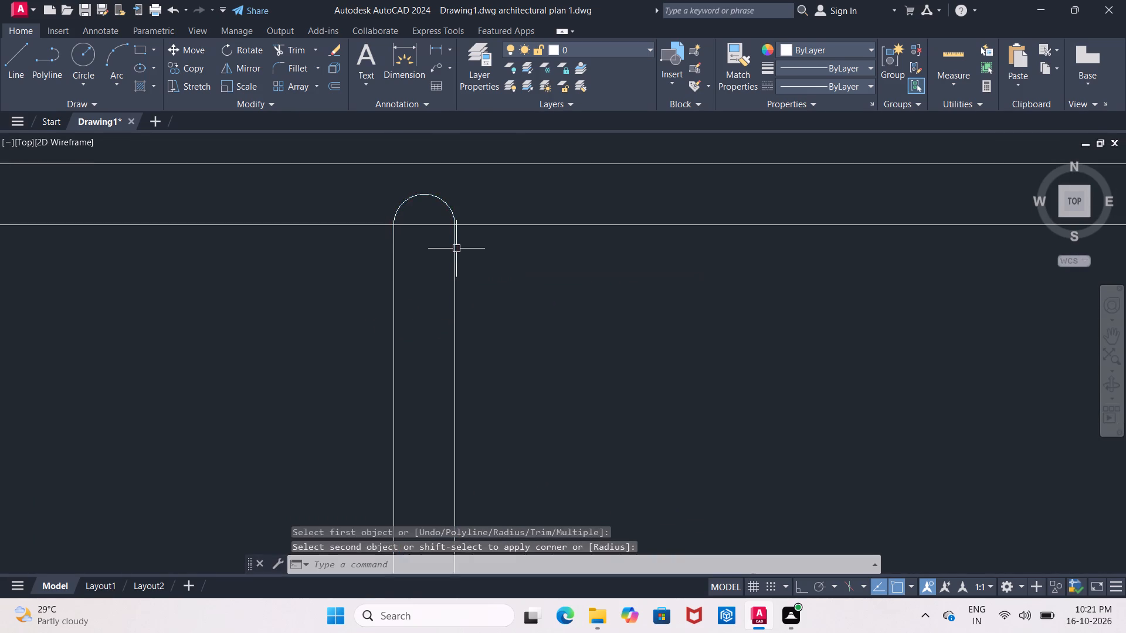
{"action": "scroll", "coordinate": [490, 339], "scroll_direction": "down", "scroll_amount": 3}
{"action": "middle_click_drag", "start_coordinate": [494, 354], "coordinate": [461, 274]}
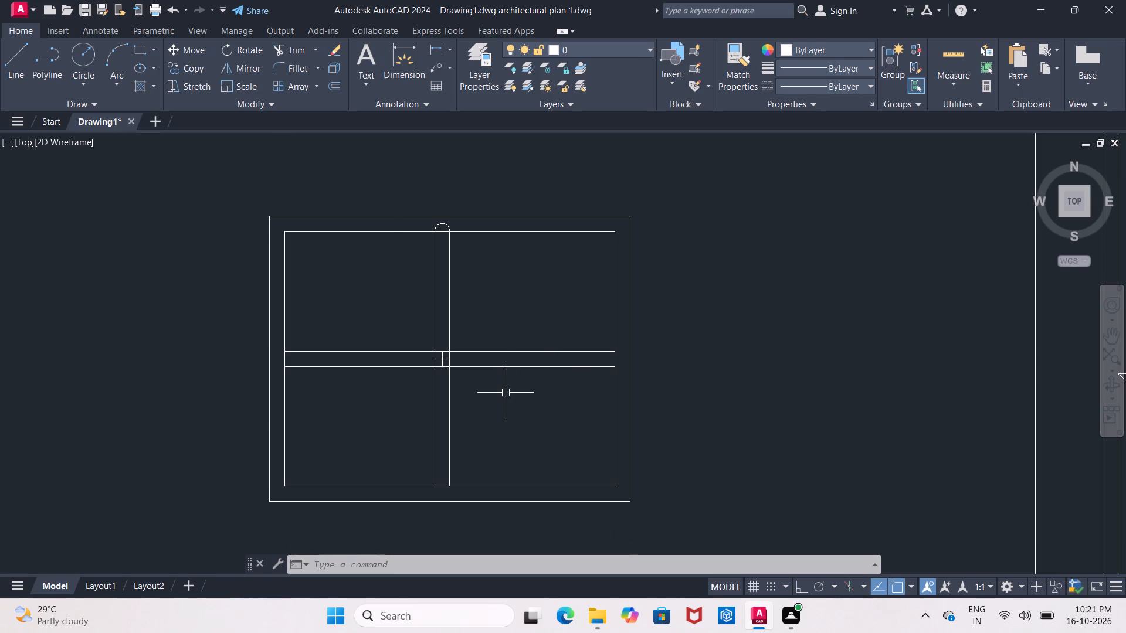
Undo the fillet between the upper ends of the left window's two vertical mullion lines.
{"action": "key", "text": "ctrl+z"}
{"action": "key", "text": "ctrl+z"}
Erase the leftover centre-line cross inside the crossing of the left window's mullion and rail.
{"action": "scroll", "coordinate": [485, 373], "scroll_direction": "down", "scroll_amount": 5, "text": "ctrl"}
{"action": "scroll", "coordinate": [485, 373], "scroll_direction": "down", "scroll_amount": 2}
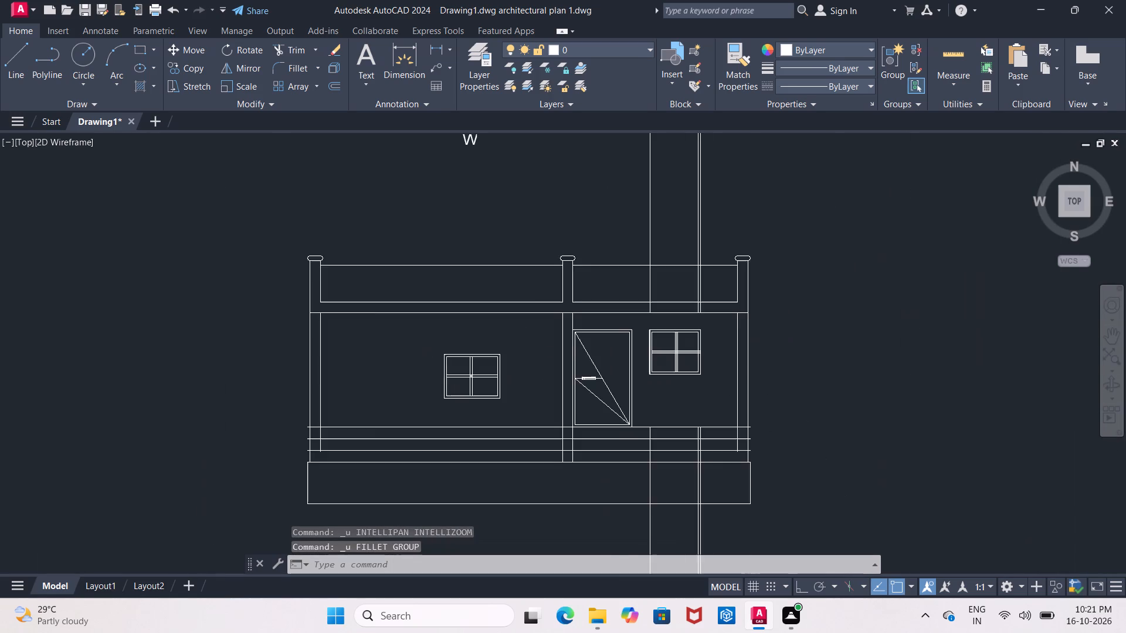
{"action": "scroll", "coordinate": [485, 373], "scroll_direction": "up", "scroll_amount": 6}
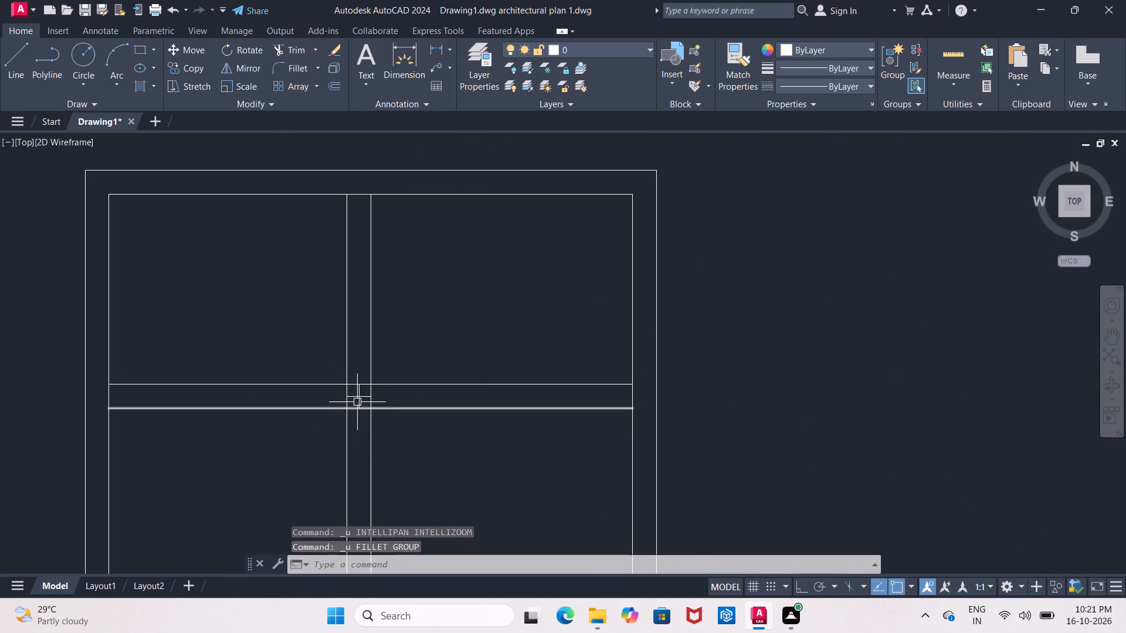
{"action": "scroll", "coordinate": [357, 400], "scroll_direction": "up", "scroll_amount": 2}
{"action": "left_click", "coordinate": [314, 352]}
{"action": "left_click", "coordinate": [438, 477]}
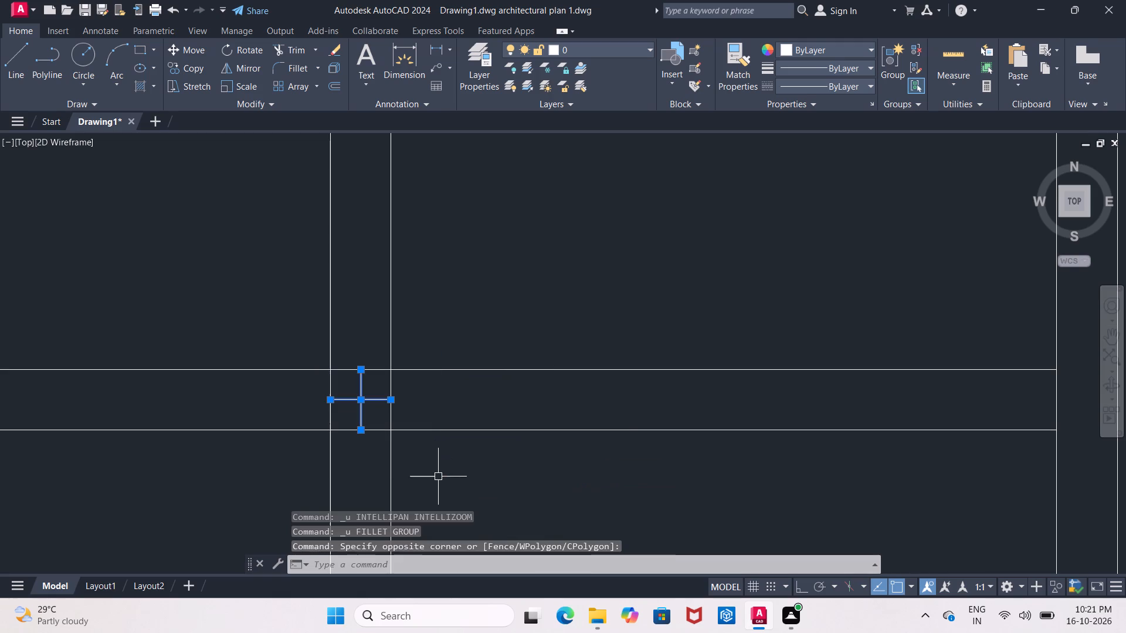
{"action": "key", "text": "Delete"}
Erase the original centre lines of the mullion and middle rail in the window beside the door.
{"action": "scroll", "coordinate": [452, 466], "scroll_direction": "down", "scroll_amount": 4}
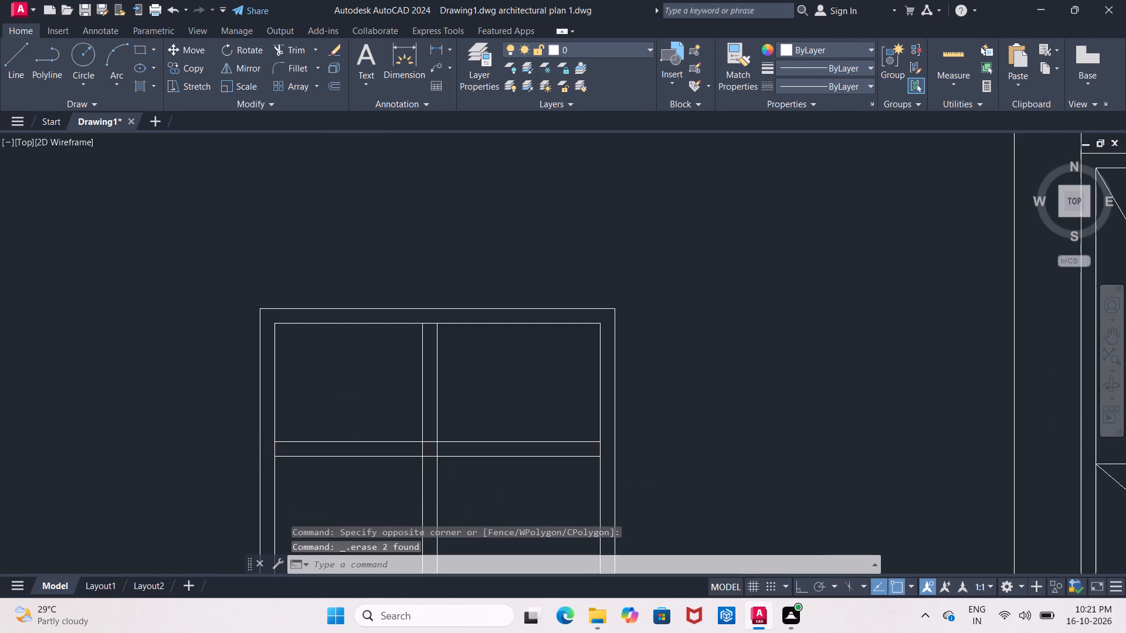
{"action": "scroll", "coordinate": [452, 466], "scroll_direction": "down", "scroll_amount": 1}
{"action": "middle_click_drag", "start_coordinate": [452, 466], "coordinate": [330, 284]}
{"action": "scroll", "coordinate": [269, 292], "scroll_direction": "up", "scroll_amount": 2}
{"action": "scroll", "coordinate": [269, 292], "scroll_direction": "down", "scroll_amount": 2}
{"action": "middle_click_drag", "start_coordinate": [269, 298], "coordinate": [266, 320]}
{"action": "scroll", "coordinate": [266, 320], "scroll_direction": "down", "scroll_amount": 1}
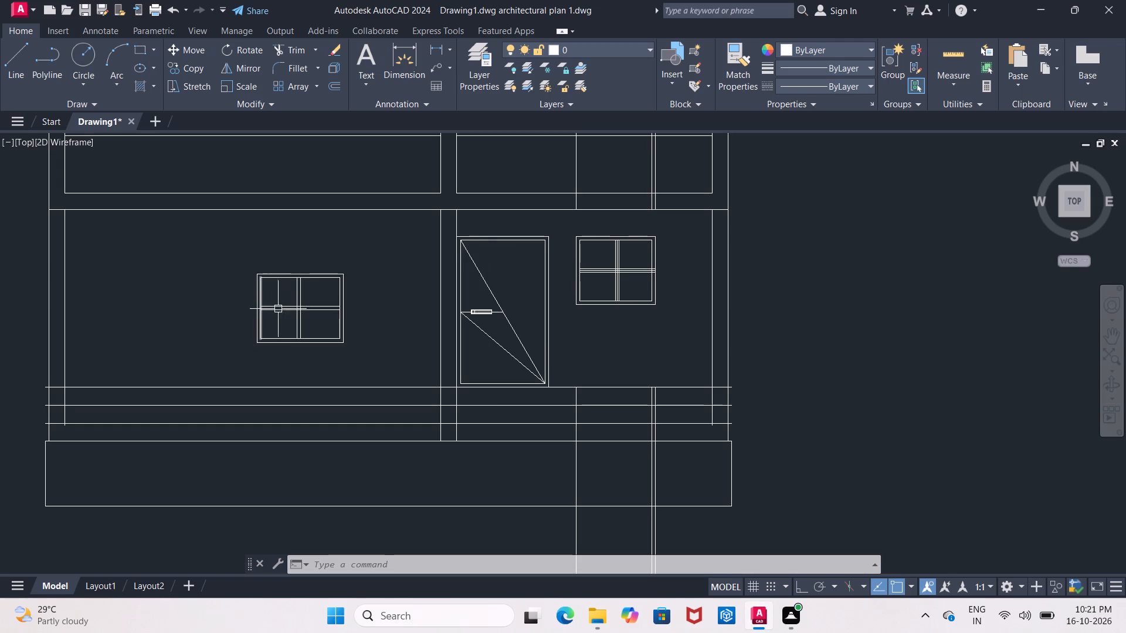
{"action": "scroll", "coordinate": [271, 308], "scroll_direction": "up", "scroll_amount": 2}
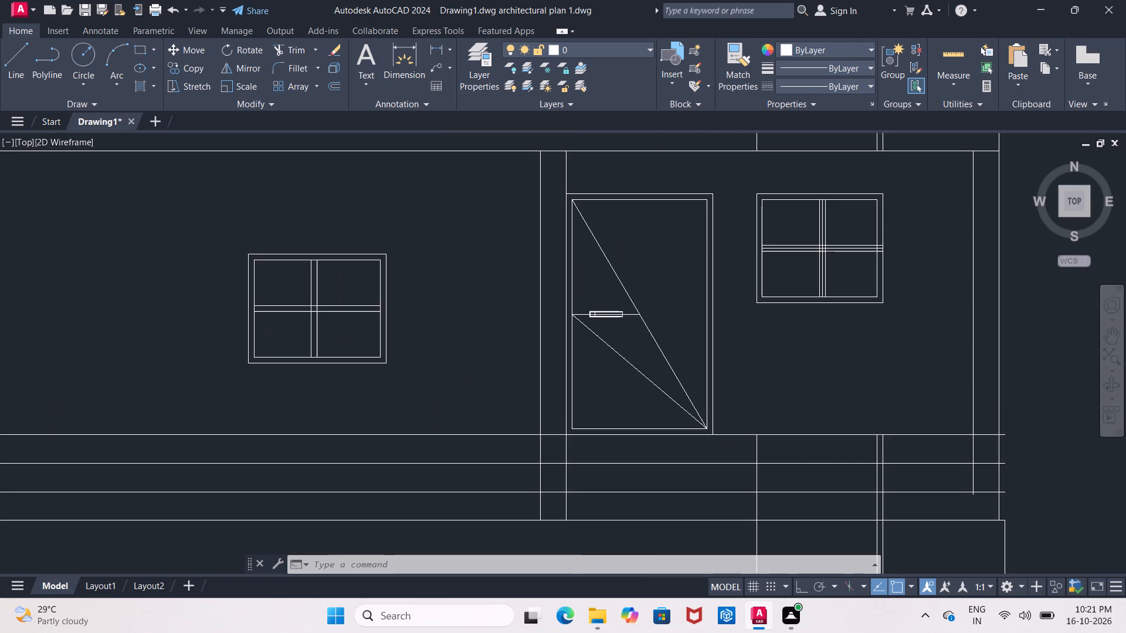
{"action": "scroll", "coordinate": [271, 308], "scroll_direction": "up", "scroll_amount": 1}
{"action": "scroll", "coordinate": [334, 314], "scroll_direction": "down", "scroll_amount": 1}
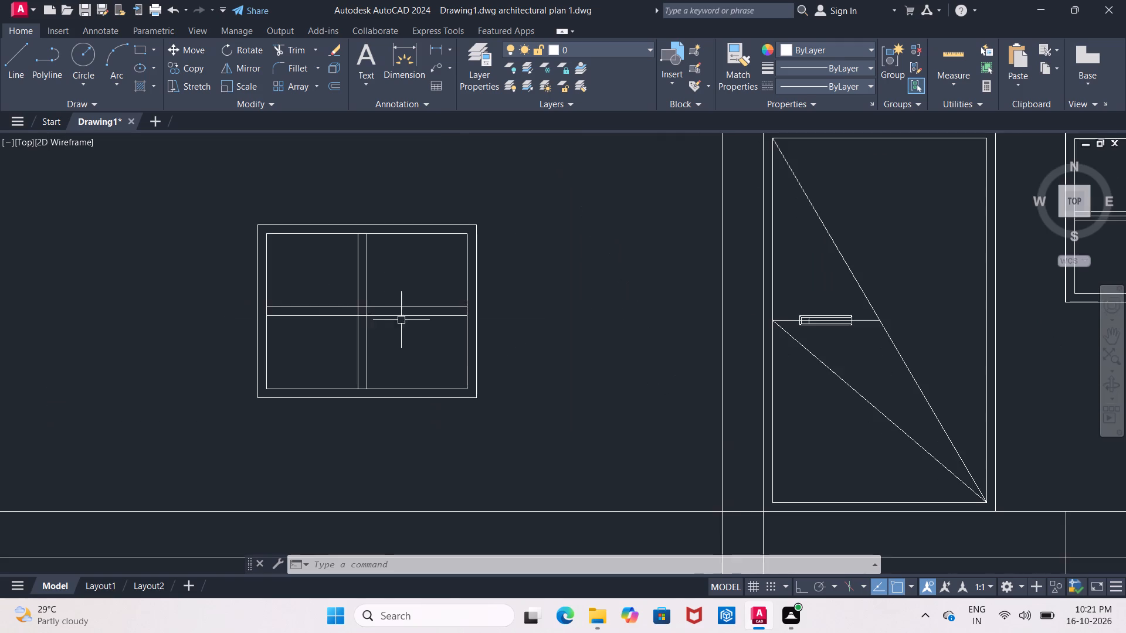
{"action": "scroll", "coordinate": [406, 321], "scroll_direction": "down", "scroll_amount": 1}
{"action": "scroll", "coordinate": [486, 331], "scroll_direction": "down", "scroll_amount": 2}
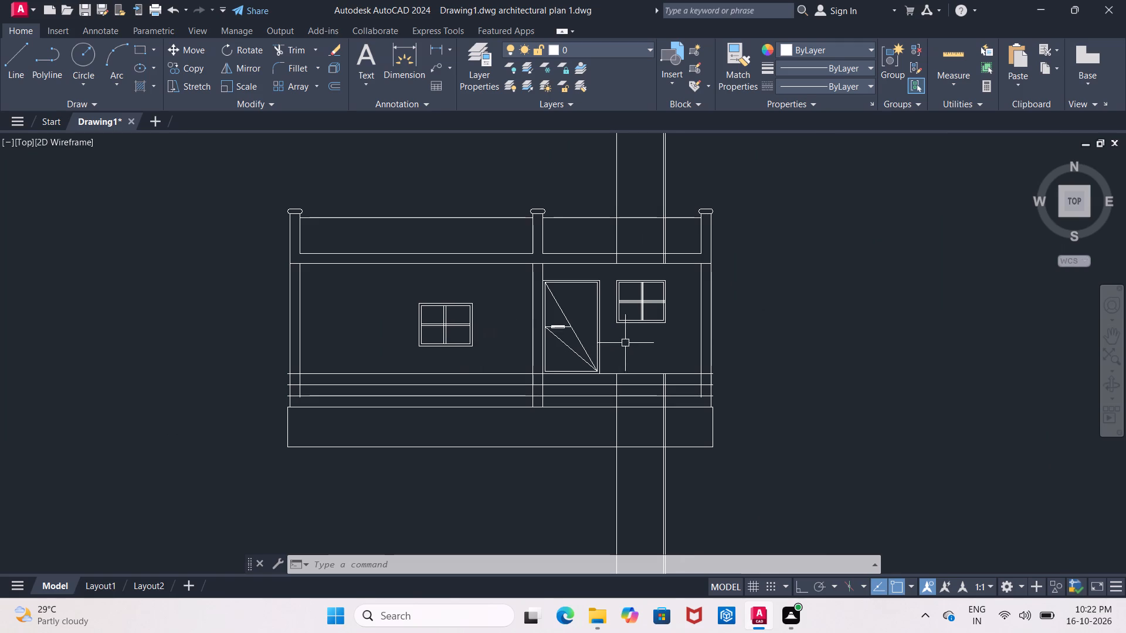
{"action": "scroll", "coordinate": [642, 295], "scroll_direction": "up", "scroll_amount": 4}
{"action": "middle_click_drag", "start_coordinate": [642, 295], "coordinate": [584, 287]}
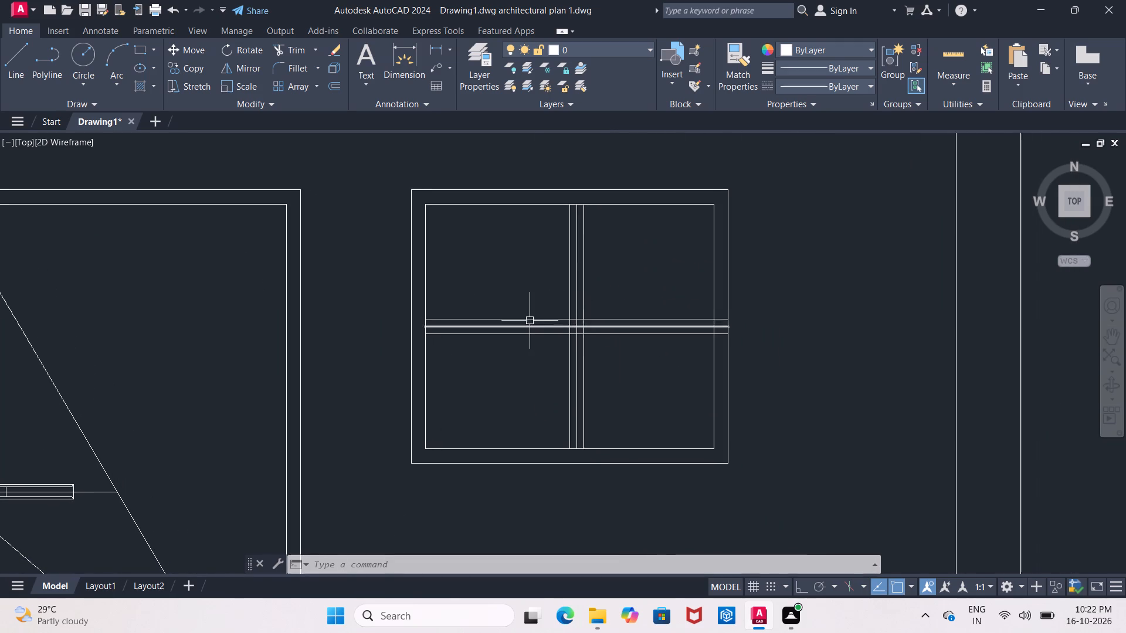
{"action": "left_click", "coordinate": [529, 319]}
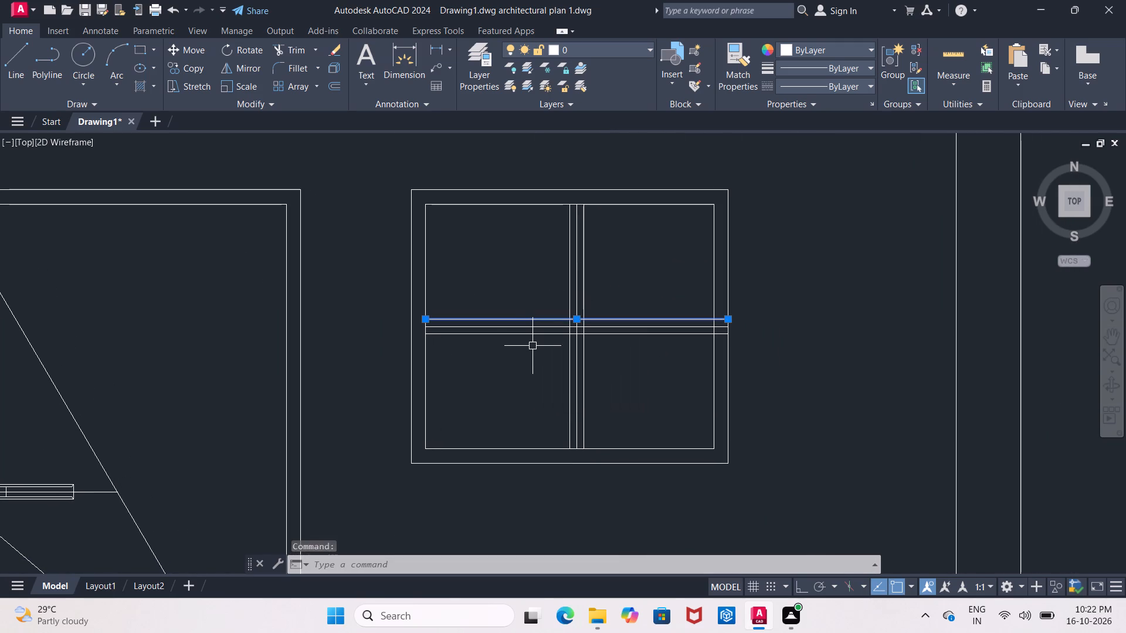
{"action": "key", "text": "Escape"}
{"action": "scroll", "coordinate": [533, 344], "scroll_direction": "up", "scroll_amount": 1}
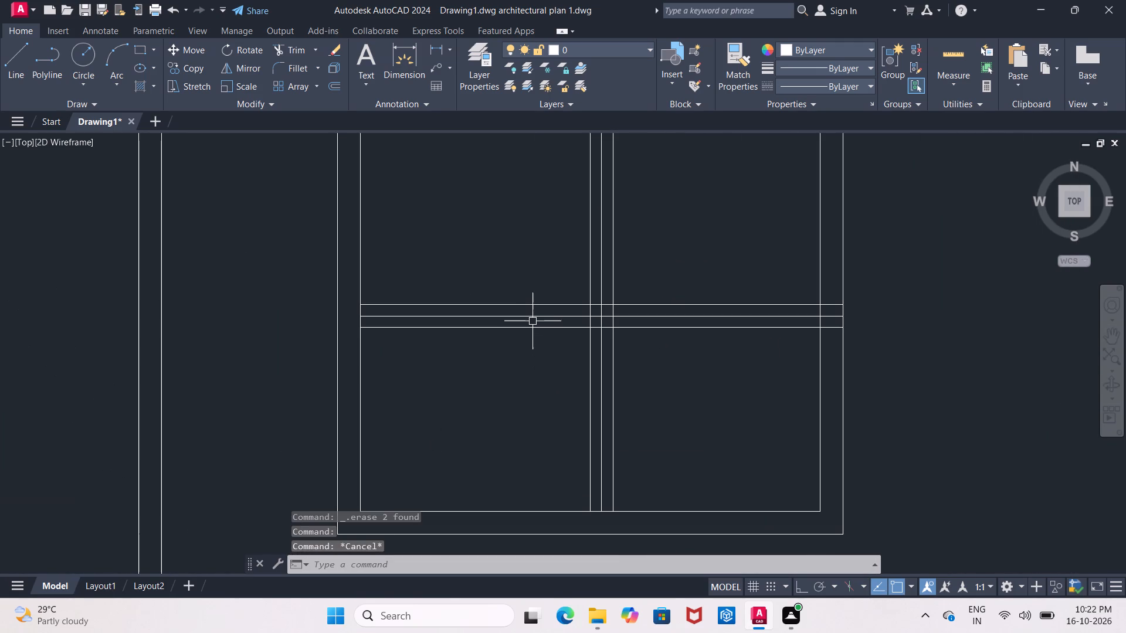
{"action": "left_click", "coordinate": [533, 319]}
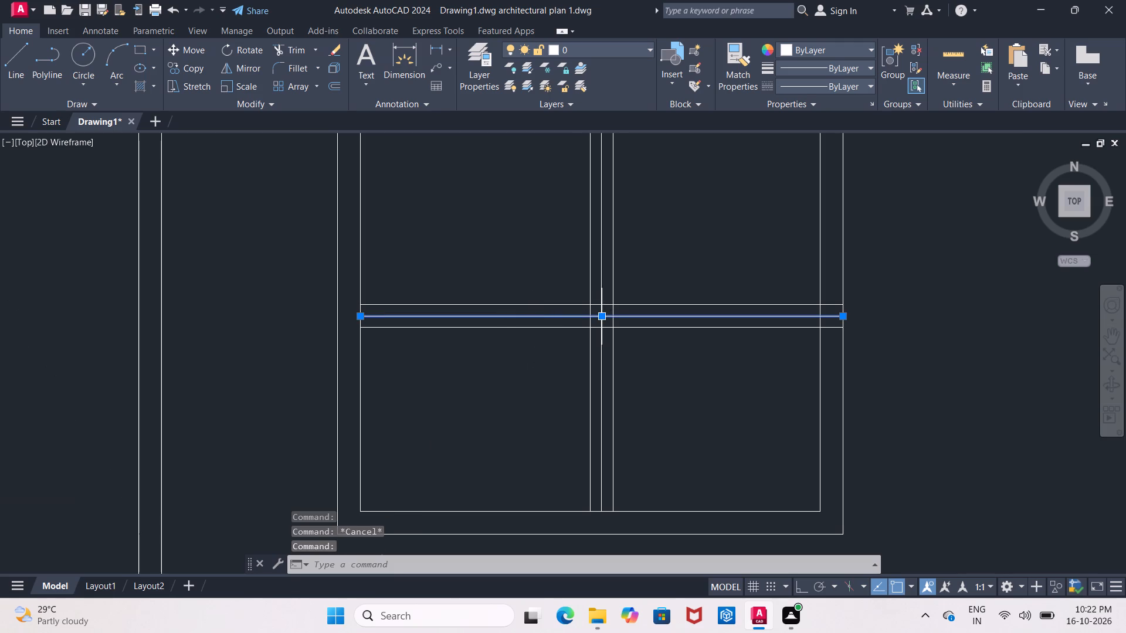
{"action": "left_click", "coordinate": [603, 281]}
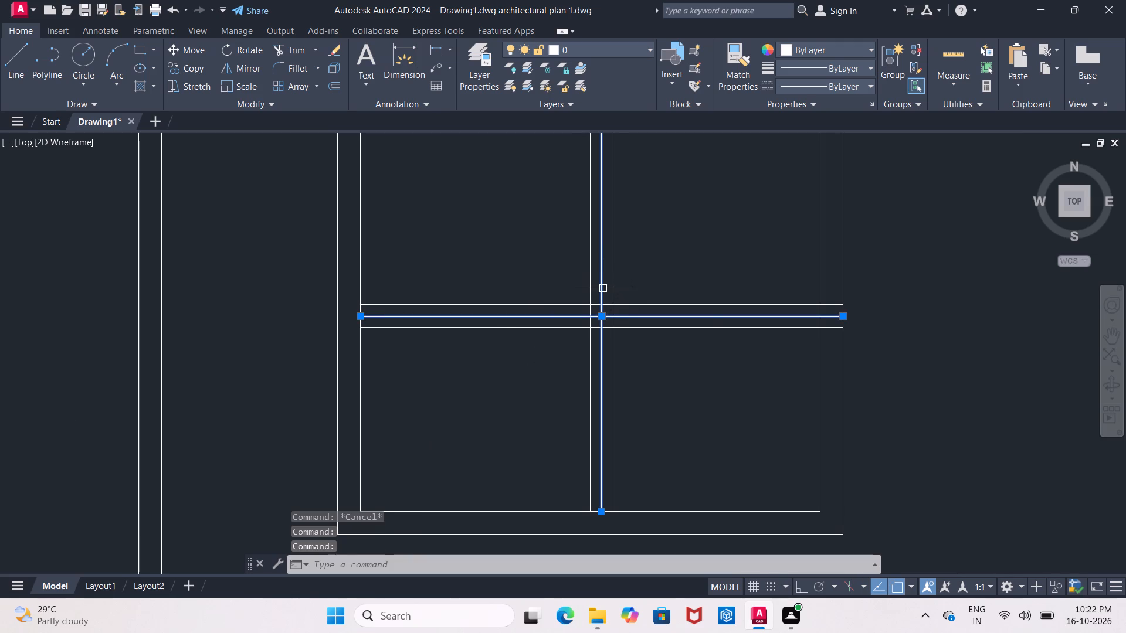
{"action": "key", "text": "Delete"}
Trim the mullion and rail lines inside their crossing in the window left of the door.
{"action": "scroll", "coordinate": [584, 285], "scroll_direction": "down", "scroll_amount": 2}
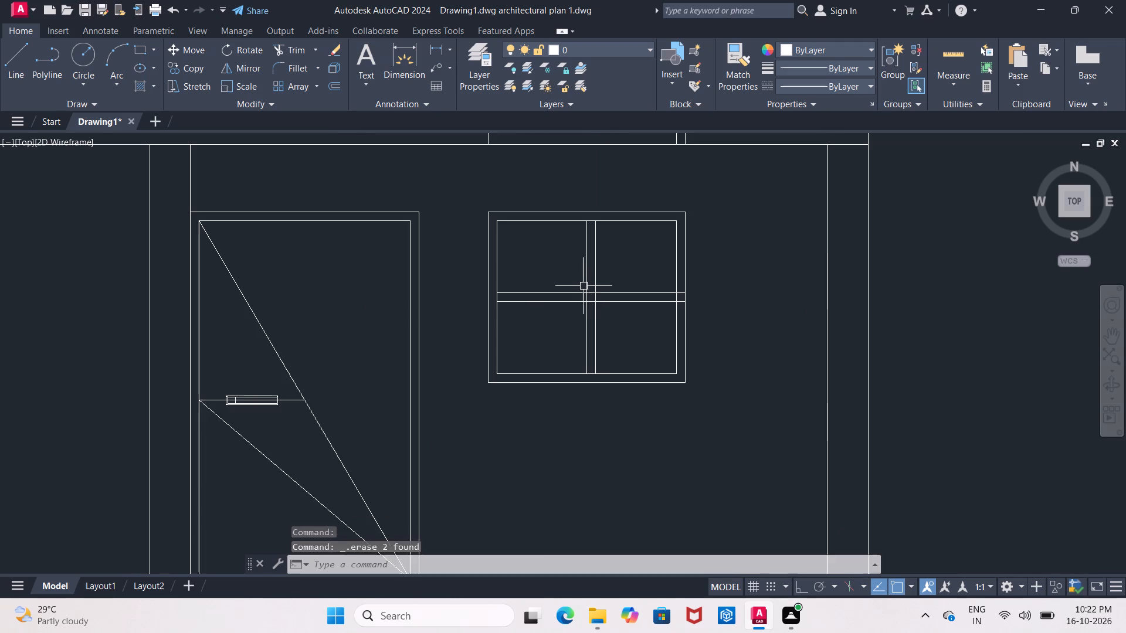
{"action": "scroll", "coordinate": [578, 288], "scroll_direction": "down", "scroll_amount": 3}
{"action": "scroll", "coordinate": [578, 288], "scroll_direction": "up", "scroll_amount": 1}
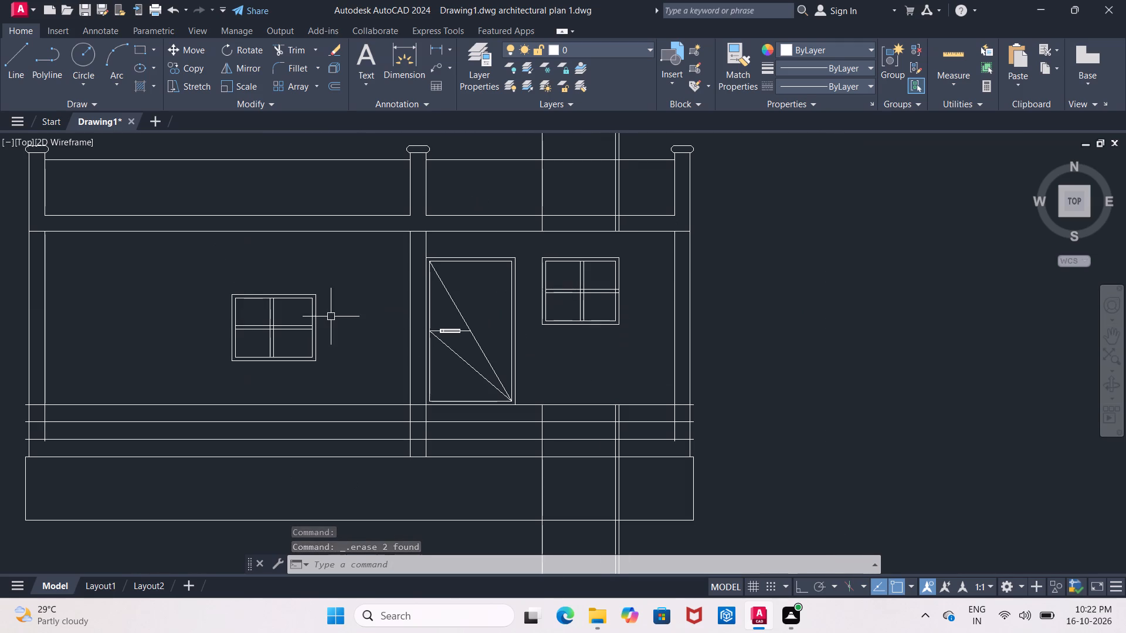
{"action": "scroll", "coordinate": [275, 336], "scroll_direction": "up", "scroll_amount": 4}
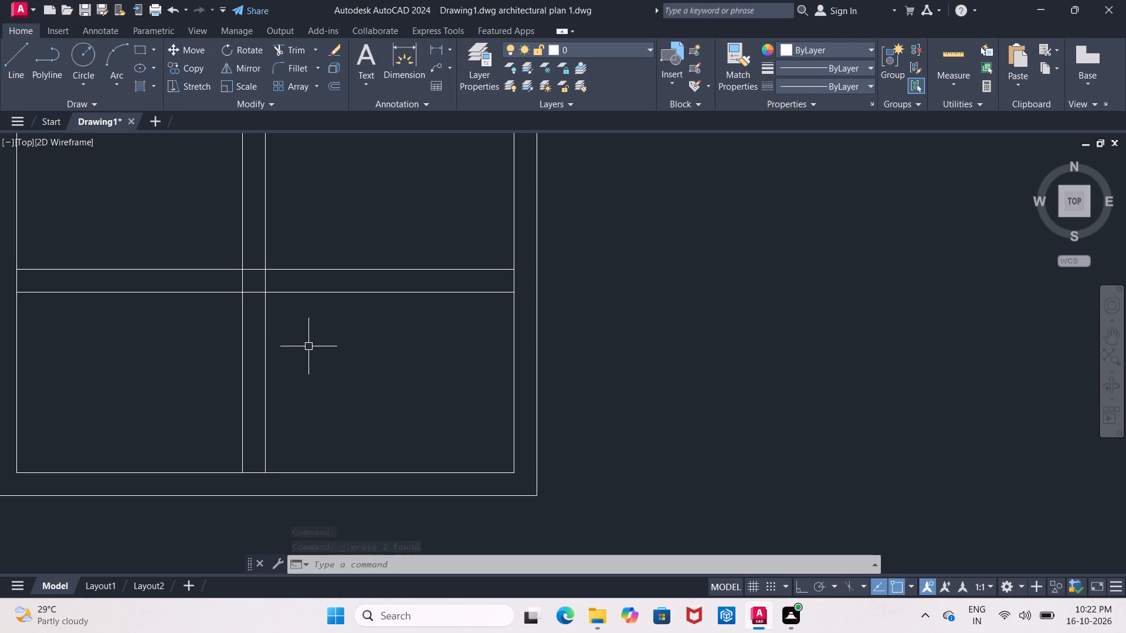
{"action": "key", "text": "Escape"}
{"action": "type", "text": "TR"}
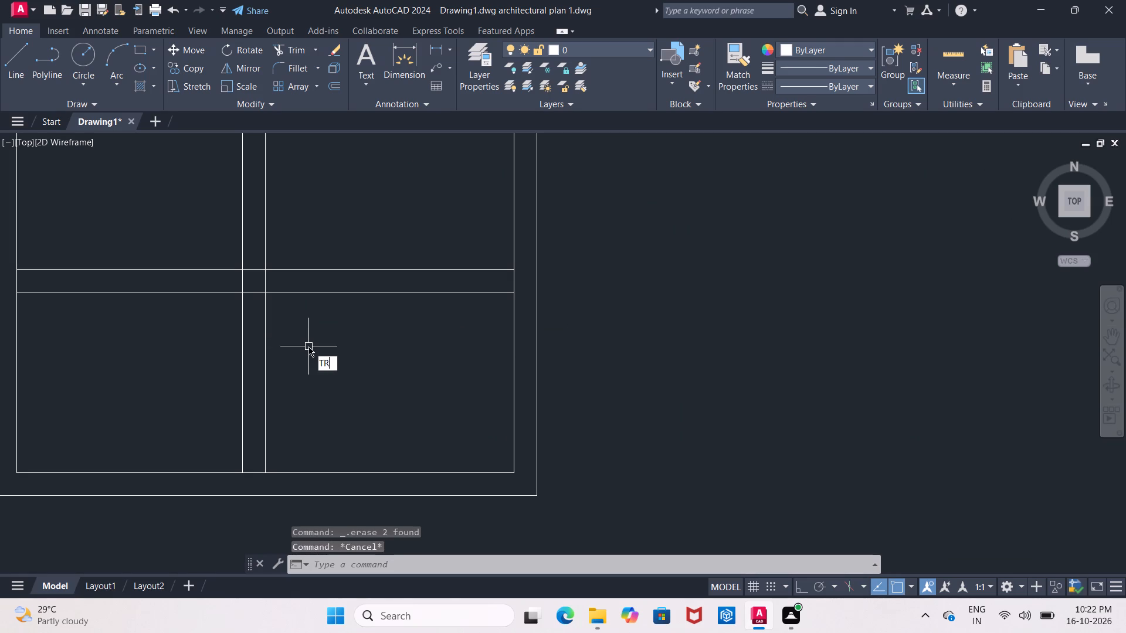
{"action": "key", "text": "Return"}
{"action": "key", "text": "Return"}
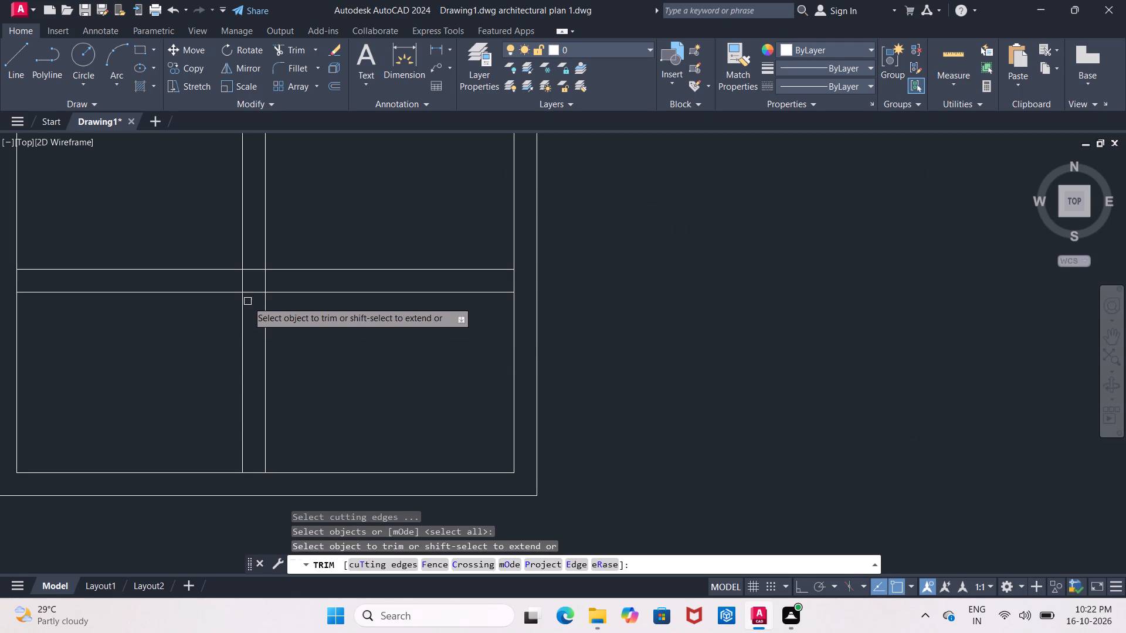
{"action": "left_click", "coordinate": [242, 283]}
{"action": "left_click", "coordinate": [251, 267]}
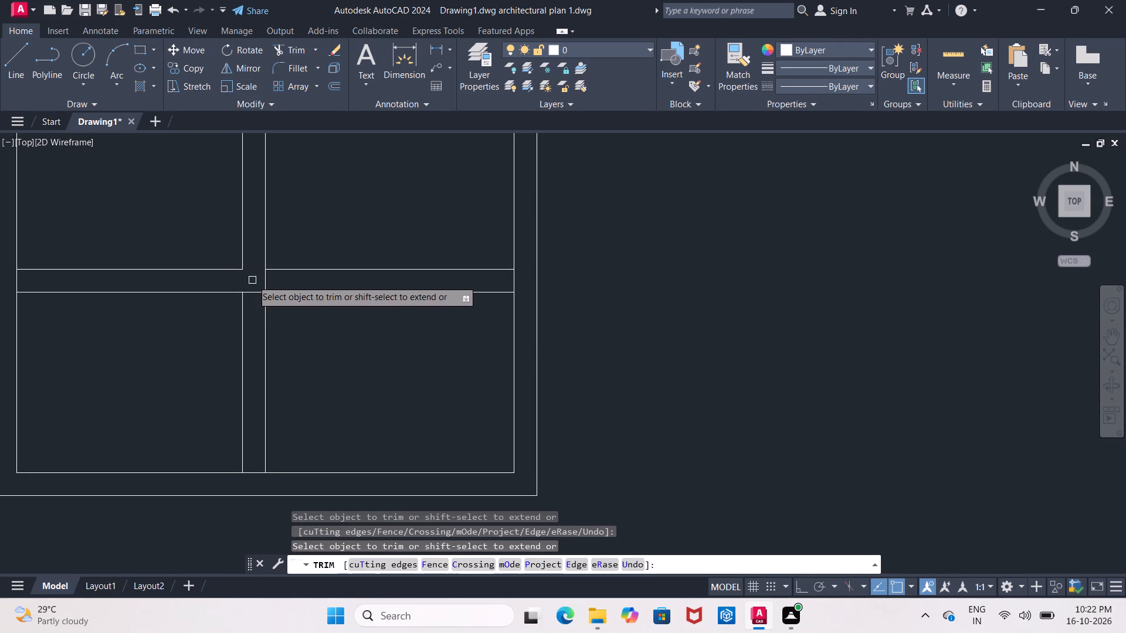
{"action": "left_click", "coordinate": [262, 280]}
{"action": "left_click", "coordinate": [264, 280]}
{"action": "left_click", "coordinate": [257, 294]}
Trim the mullion and rail lines inside their crossing in the window beside the door.
{"action": "scroll", "coordinate": [257, 294], "scroll_direction": "down", "scroll_amount": 4}
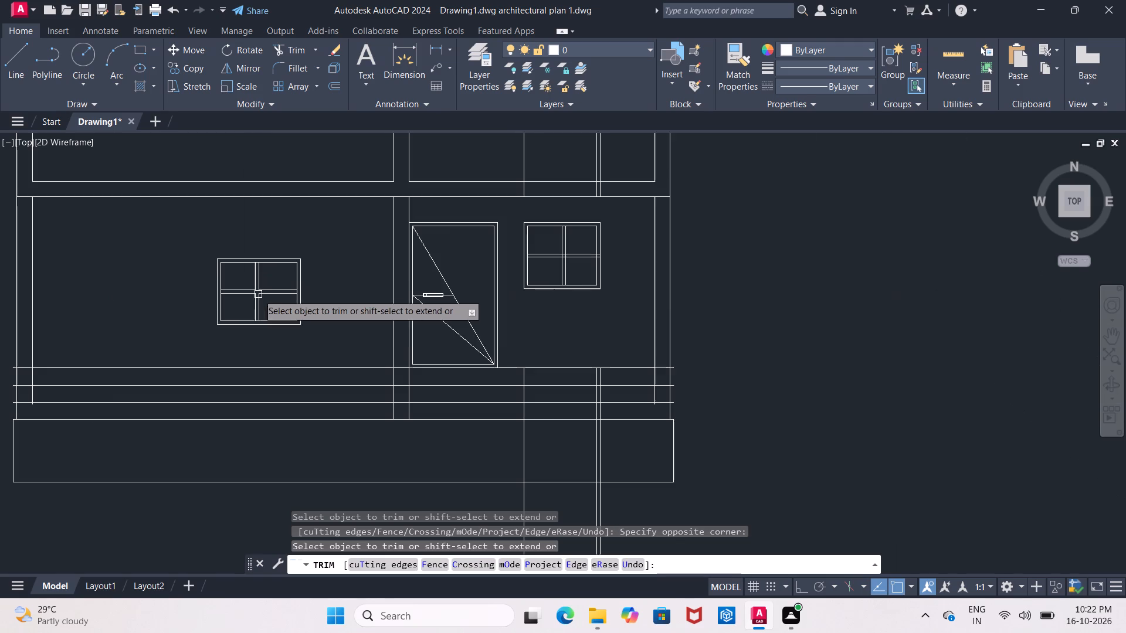
{"action": "scroll", "coordinate": [575, 291], "scroll_direction": "up", "scroll_amount": 3}
{"action": "middle_click_drag", "start_coordinate": [569, 249], "coordinate": [568, 255]}
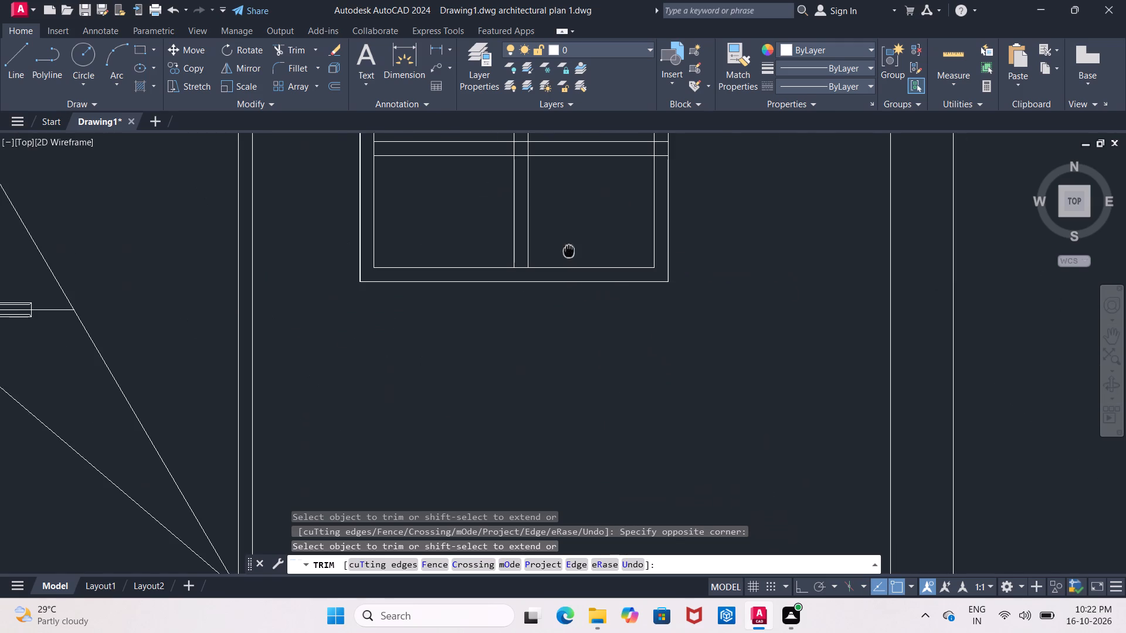
{"action": "middle_click_drag", "start_coordinate": [568, 255], "coordinate": [548, 346]}
{"action": "scroll", "coordinate": [486, 238], "scroll_direction": "up", "scroll_amount": 2}
{"action": "left_click", "coordinate": [504, 261]}
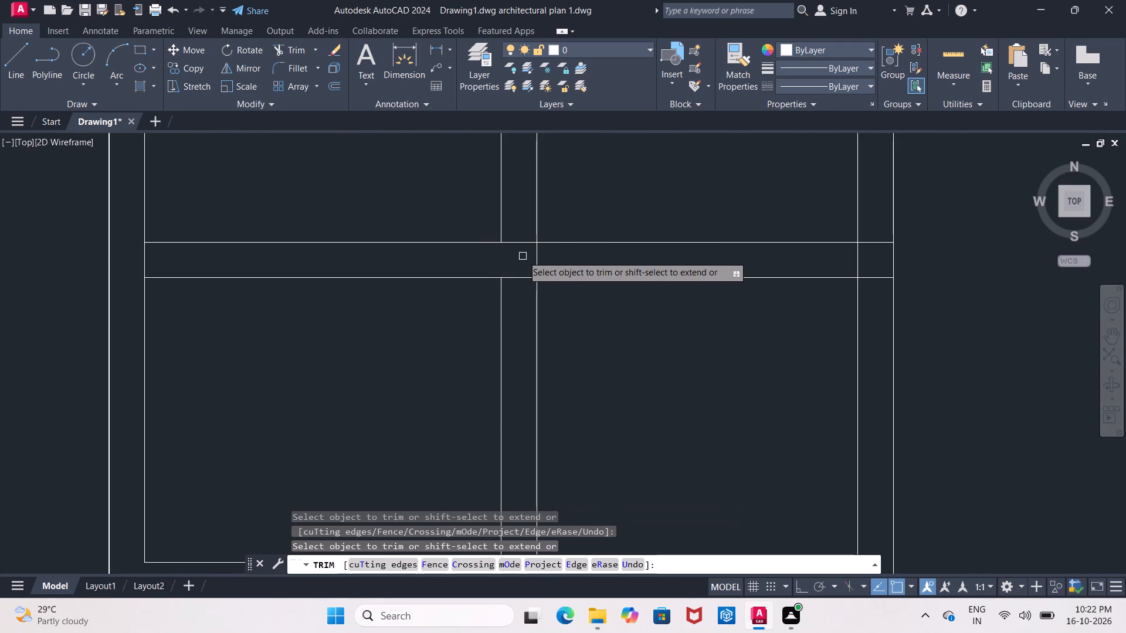
{"action": "left_click", "coordinate": [520, 247]}
{"action": "left_click", "coordinate": [523, 240]}
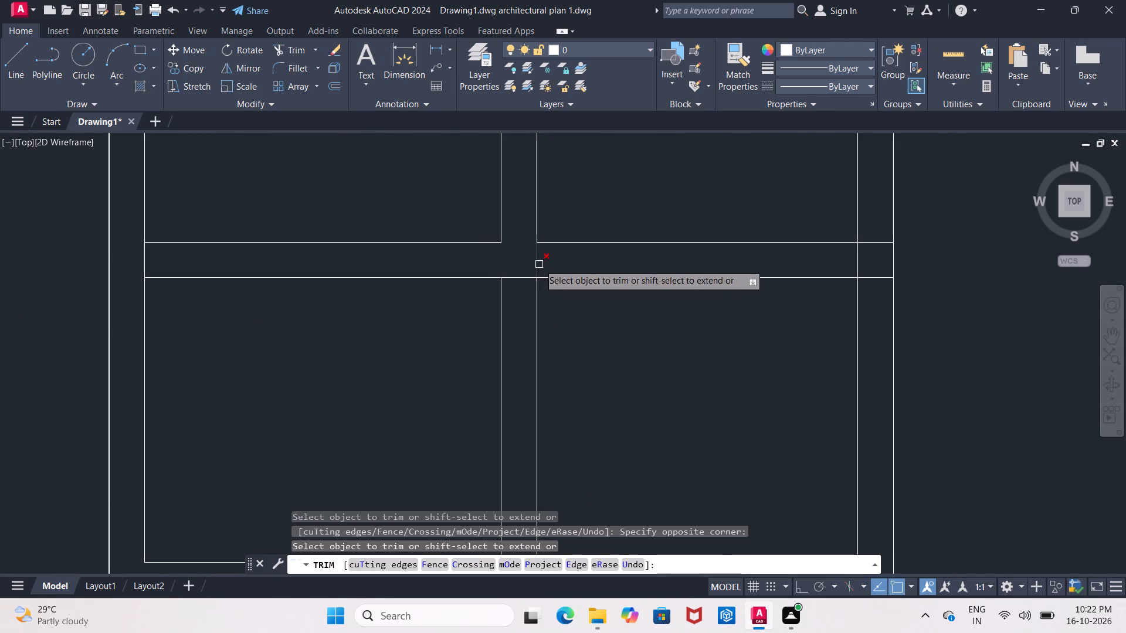
{"action": "left_click", "coordinate": [539, 263]}
{"action": "left_click", "coordinate": [523, 282]}
{"action": "left_click", "coordinate": [523, 269]}
Trim the two rail line ends that run past the inner frame of the window right of the door.
{"action": "scroll", "coordinate": [525, 269], "scroll_direction": "down", "scroll_amount": 3}
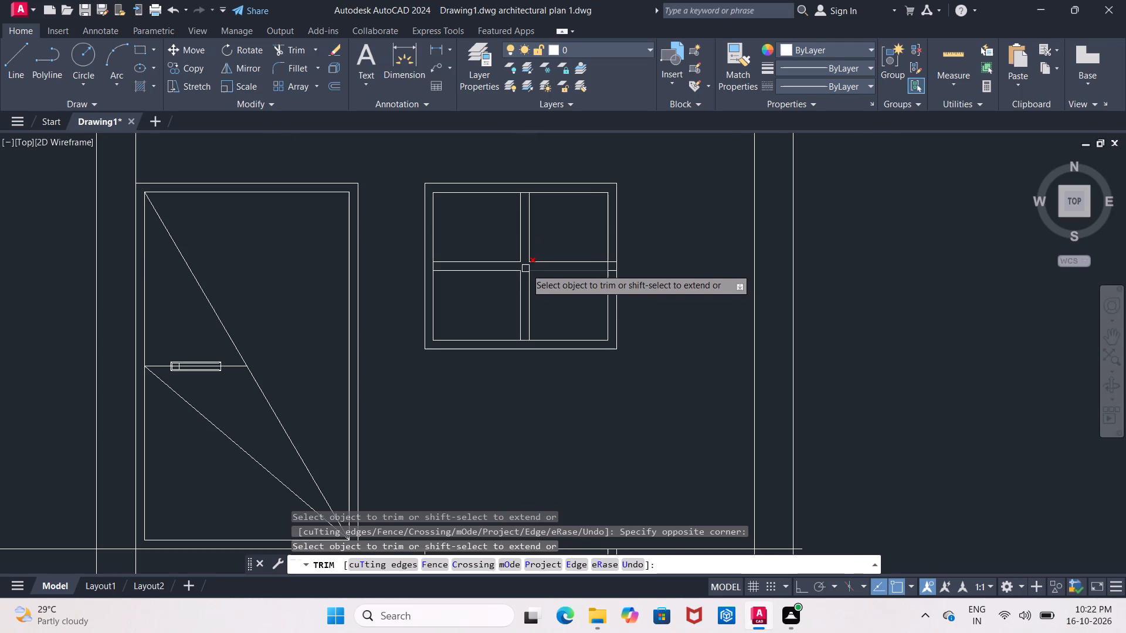
{"action": "scroll", "coordinate": [607, 268], "scroll_direction": "up", "scroll_amount": 3}
{"action": "left_click", "coordinate": [624, 248]}
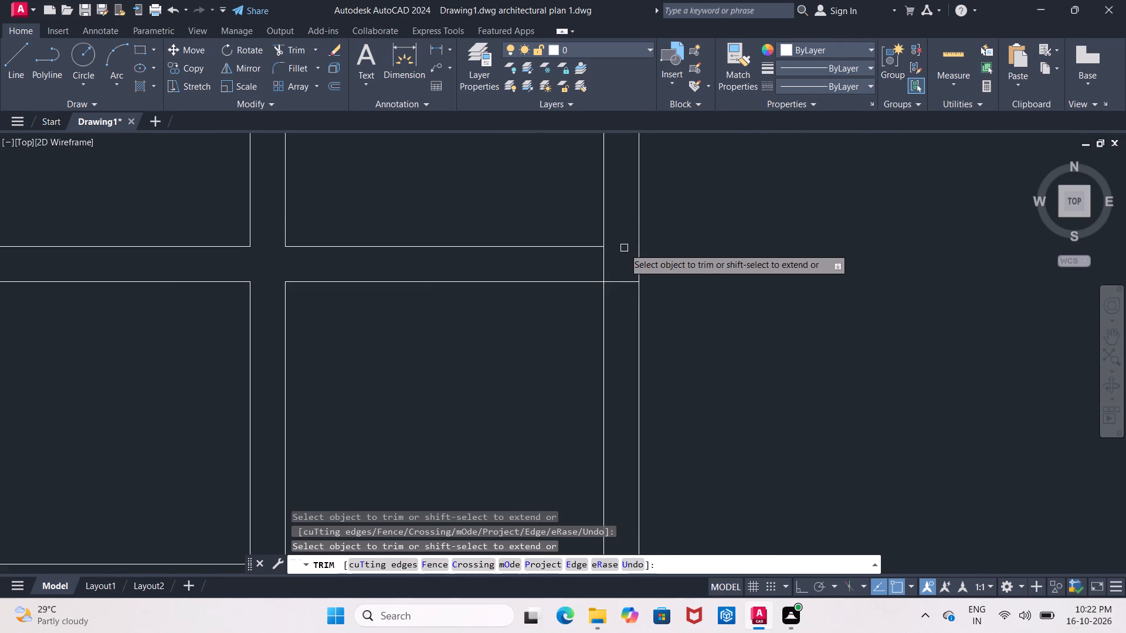
{"action": "left_click", "coordinate": [616, 284]}
{"action": "scroll", "coordinate": [616, 284], "scroll_direction": "down", "scroll_amount": 4}
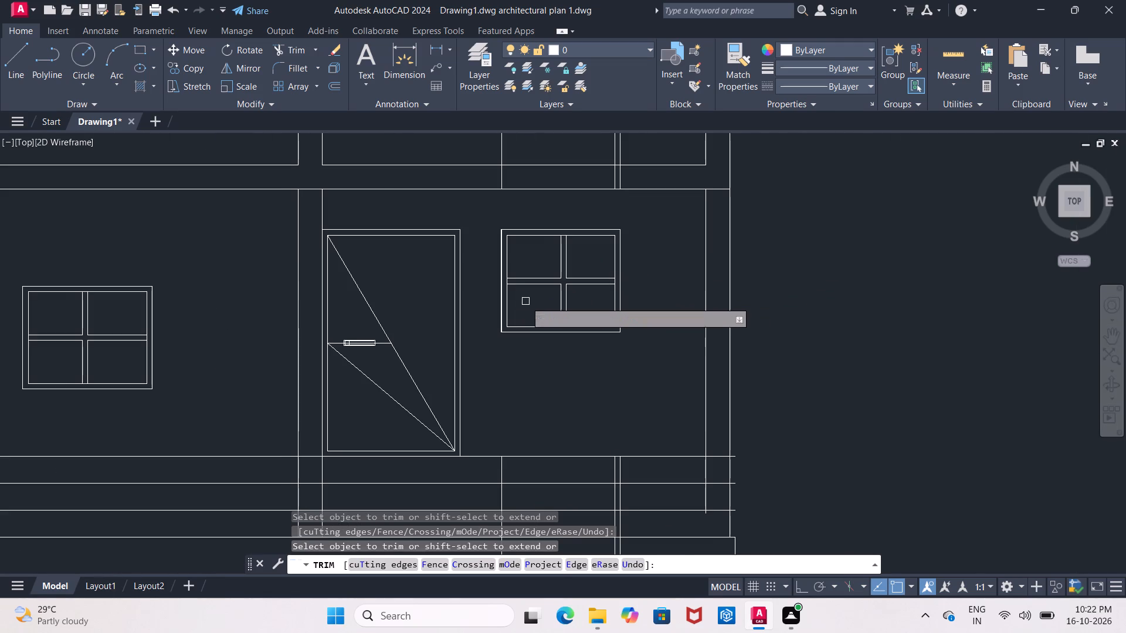
{"action": "key", "text": "Escape"}
Erase the duplicate line over the left outer frame edge of the window right of the door.
{"action": "scroll", "coordinate": [525, 305], "scroll_direction": "up", "scroll_amount": 2}
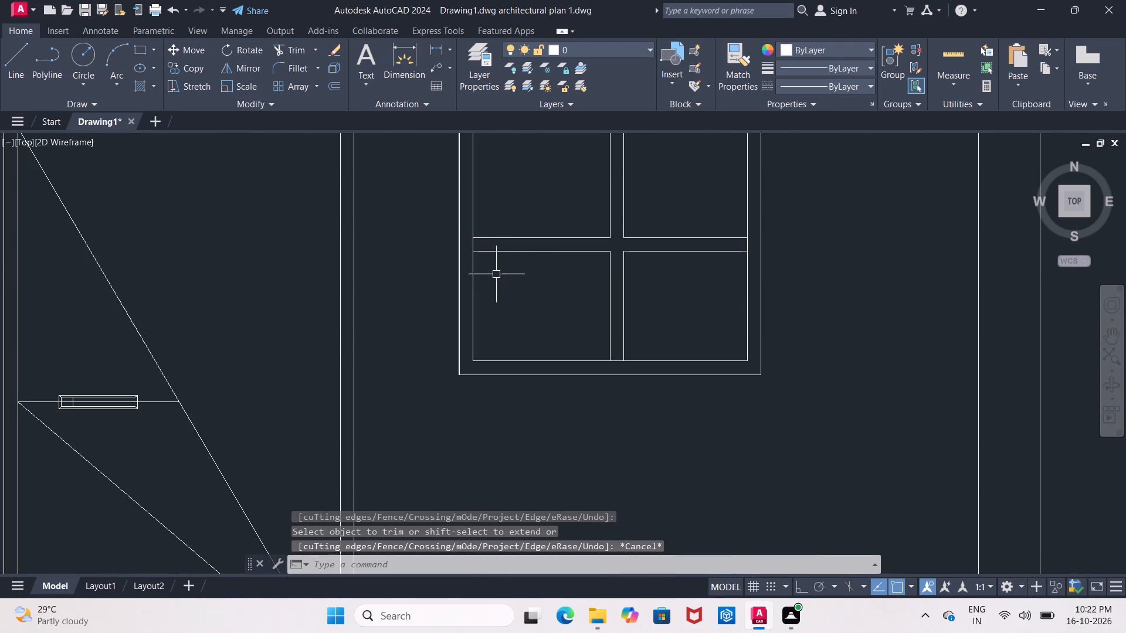
{"action": "left_click", "coordinate": [460, 273]}
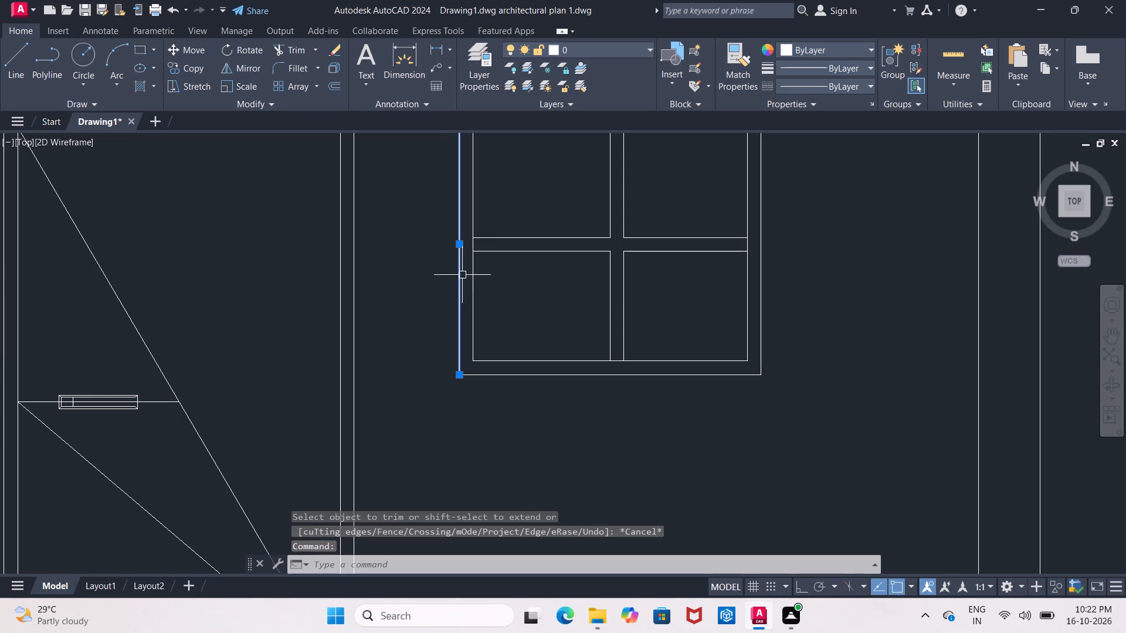
{"action": "key", "text": "Delete"}
Erase the three vertical projection lines crossing the parapet above the window right of the door.
{"action": "scroll", "coordinate": [470, 285], "scroll_direction": "down", "scroll_amount": 4}
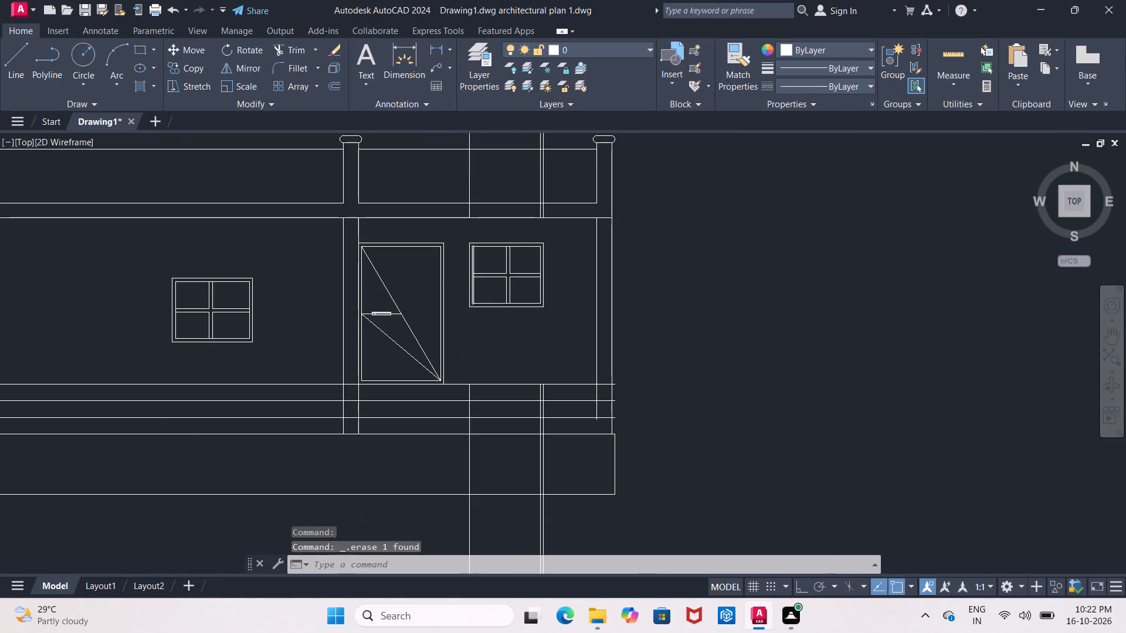
{"action": "left_click", "coordinate": [473, 220]}
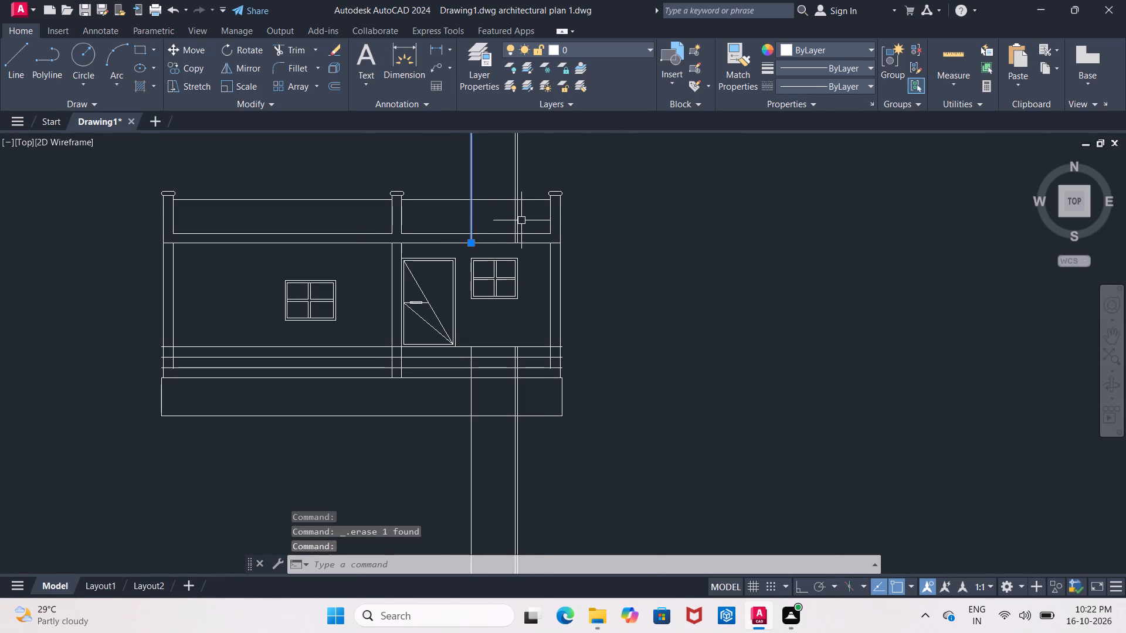
{"action": "scroll", "coordinate": [521, 220], "scroll_direction": "up", "scroll_amount": 2}
{"action": "left_click", "coordinate": [508, 222]}
{"action": "left_click", "coordinate": [504, 229]}
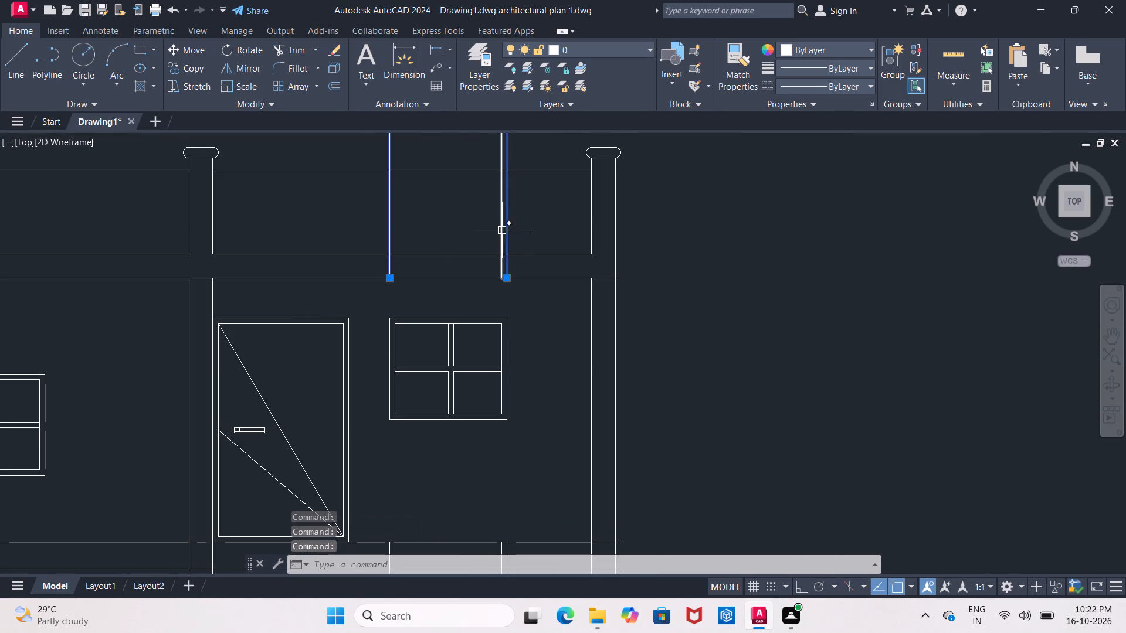
{"action": "left_click", "coordinate": [502, 230]}
{"action": "key", "text": "Delete"}
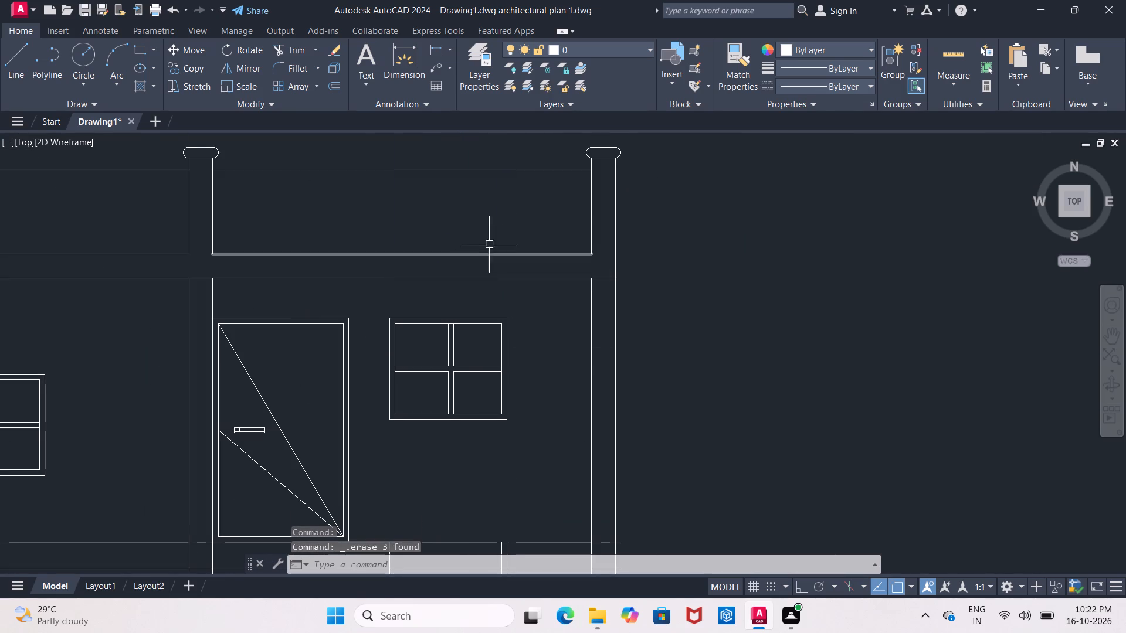
Erase the three vertical projection lines running down through the plinth below the window right of the door.
{"action": "scroll", "coordinate": [489, 244], "scroll_direction": "down", "scroll_amount": 4}
{"action": "scroll", "coordinate": [474, 354], "scroll_direction": "up", "scroll_amount": 3}
{"action": "left_click", "coordinate": [467, 355]}
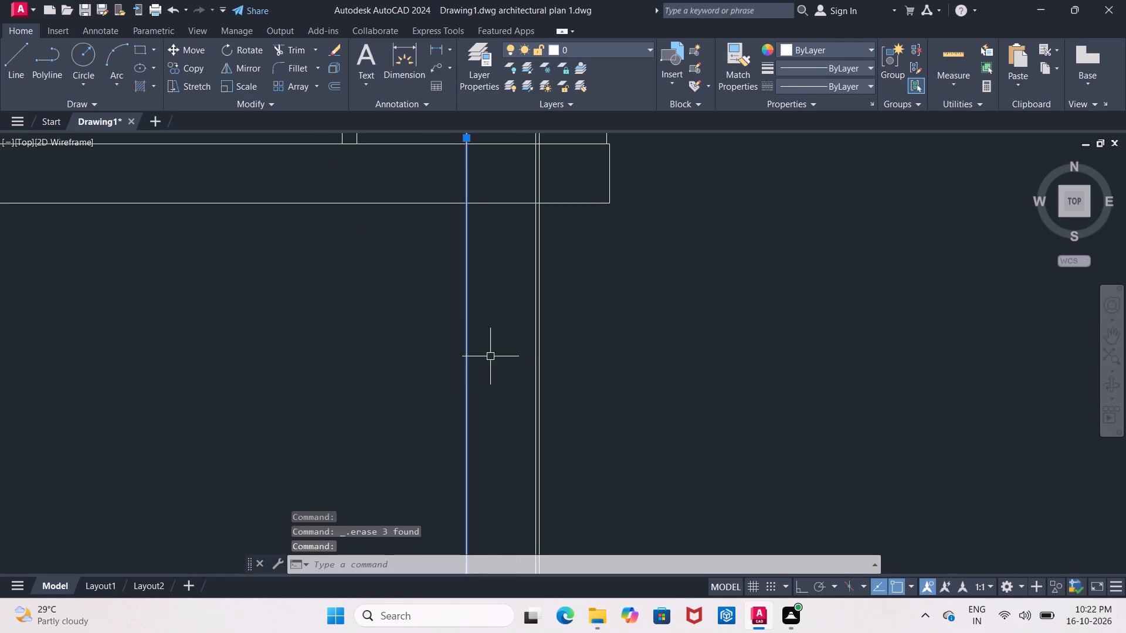
{"action": "left_click", "coordinate": [535, 356]}
{"action": "left_click", "coordinate": [542, 361]}
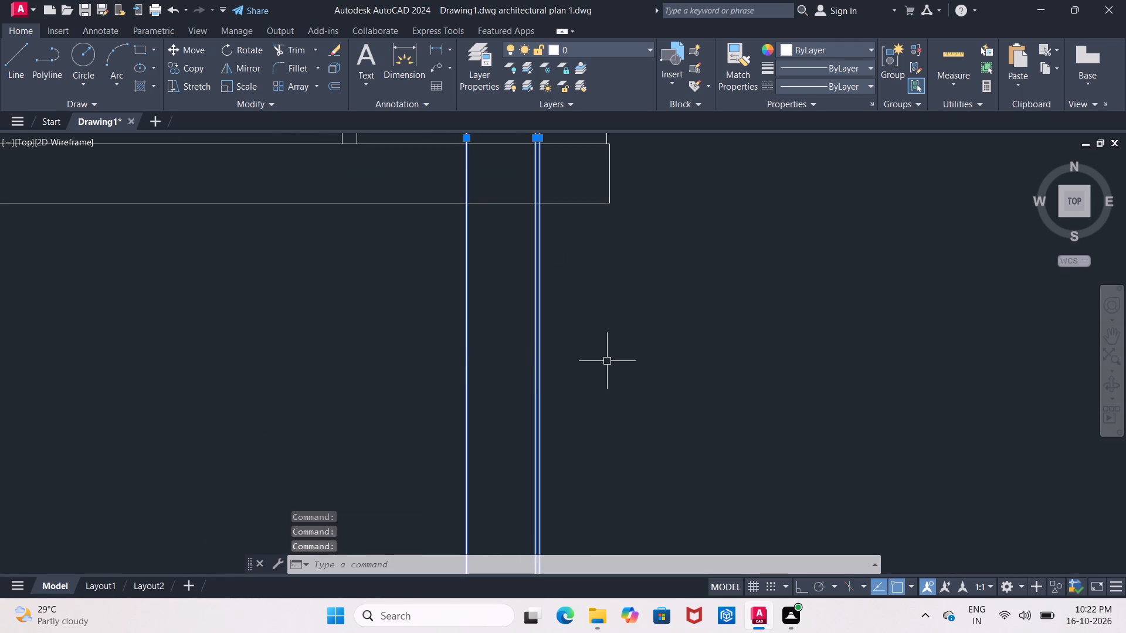
{"action": "key", "text": "Delete"}
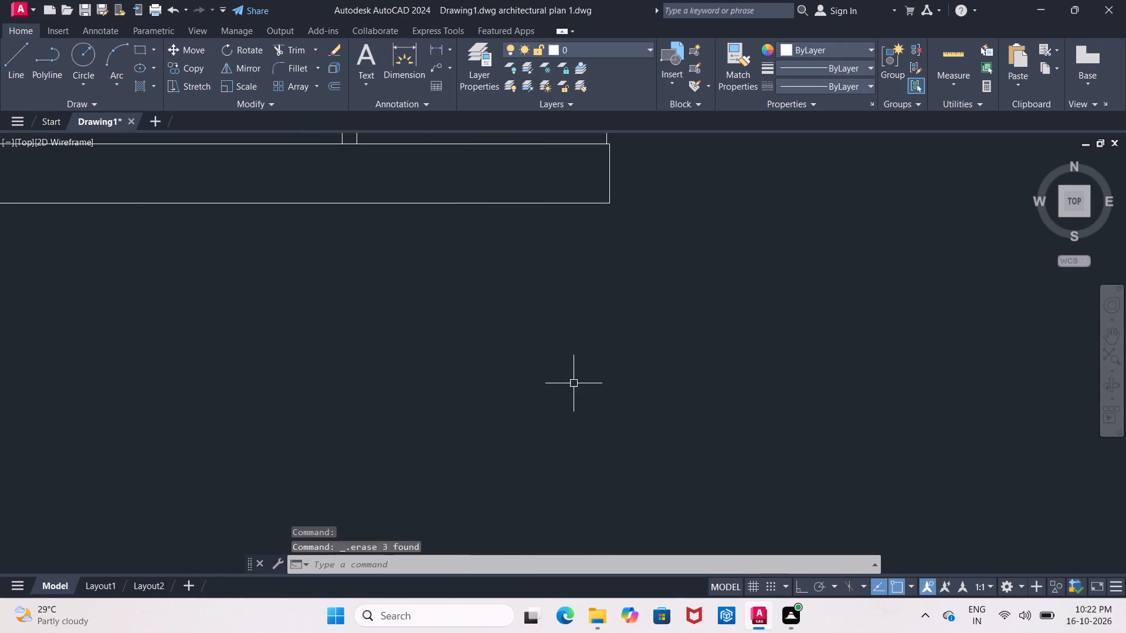
Examine the cleaned-up front elevation and how it lines up with the floor plan above it.
{"action": "scroll", "coordinate": [574, 384], "scroll_direction": "down", "scroll_amount": 2}
{"action": "scroll", "coordinate": [471, 328], "scroll_direction": "up", "scroll_amount": 1}
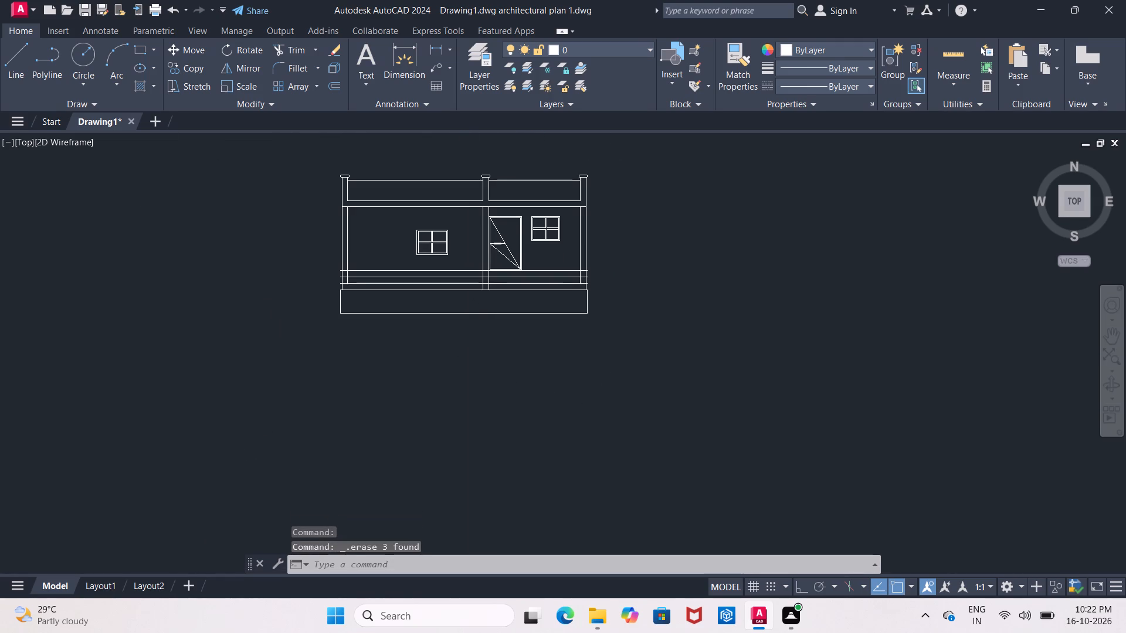
{"action": "middle_click_drag", "start_coordinate": [471, 328], "coordinate": [462, 399]}
{"action": "key", "text": "Escape"}
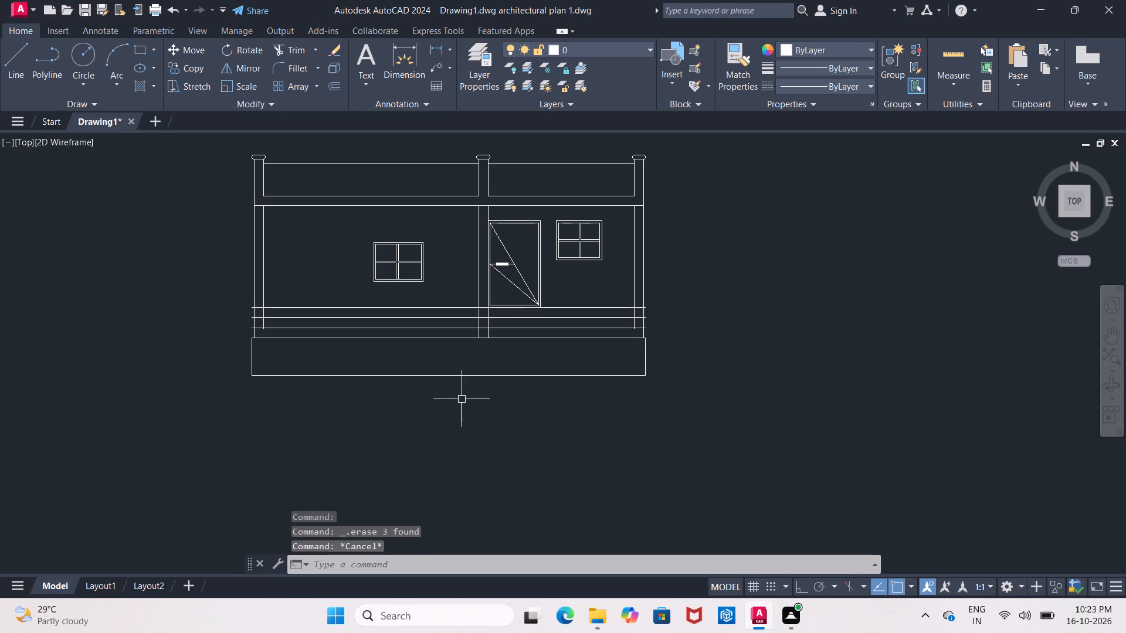
{"action": "scroll", "coordinate": [571, 271], "scroll_direction": "down", "scroll_amount": 3}
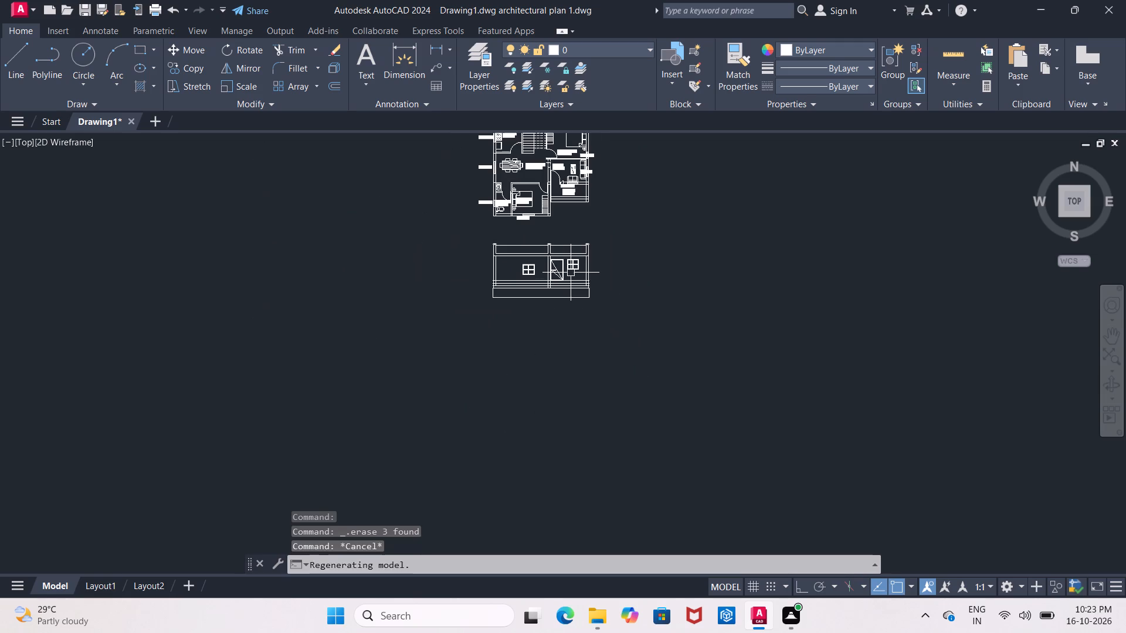
{"action": "scroll", "coordinate": [560, 186], "scroll_direction": "up", "scroll_amount": 3}
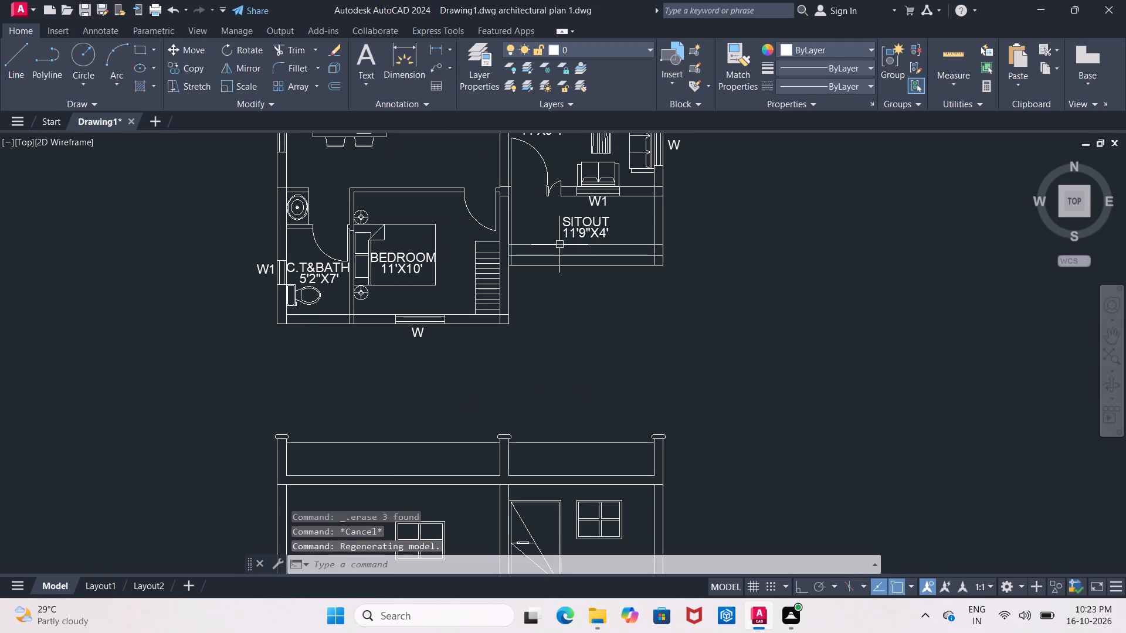
{"action": "middle_click_drag", "start_coordinate": [586, 324], "coordinate": [560, 210]}
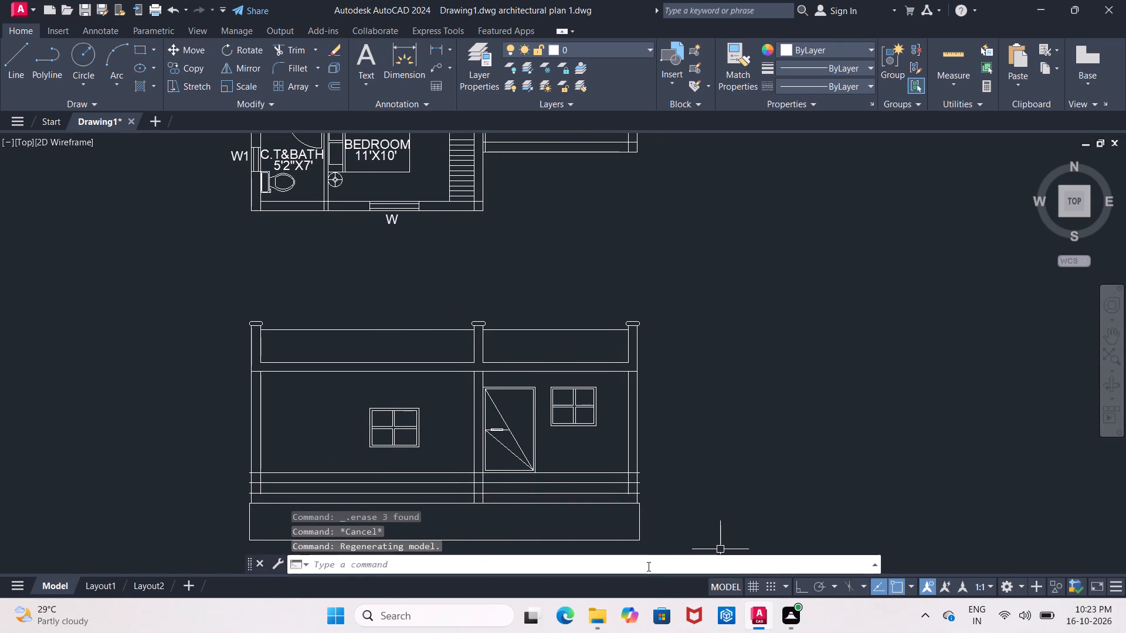
Trim the three horizontal step lines away from the left wall bay and across the middle column.
{"action": "scroll", "coordinate": [613, 506], "scroll_direction": "up", "scroll_amount": 1}
{"action": "middle_click_drag", "start_coordinate": [612, 505], "coordinate": [623, 433]}
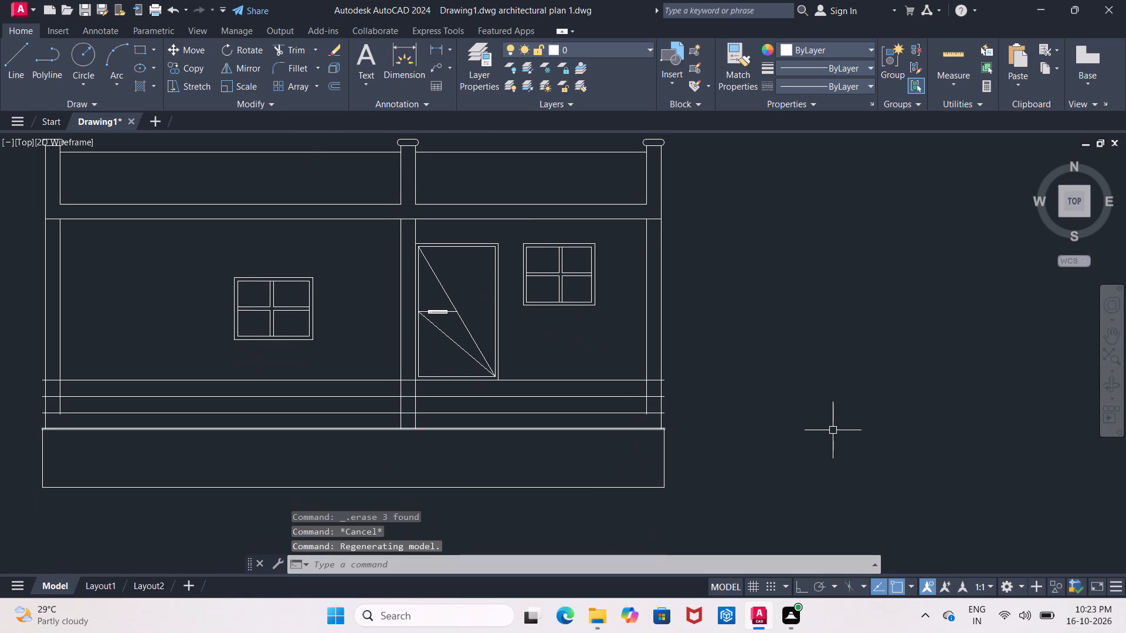
{"action": "key", "text": "Escape"}
{"action": "type", "text": "TR"}
{"action": "key", "text": "Return"}
{"action": "key", "text": "Return"}
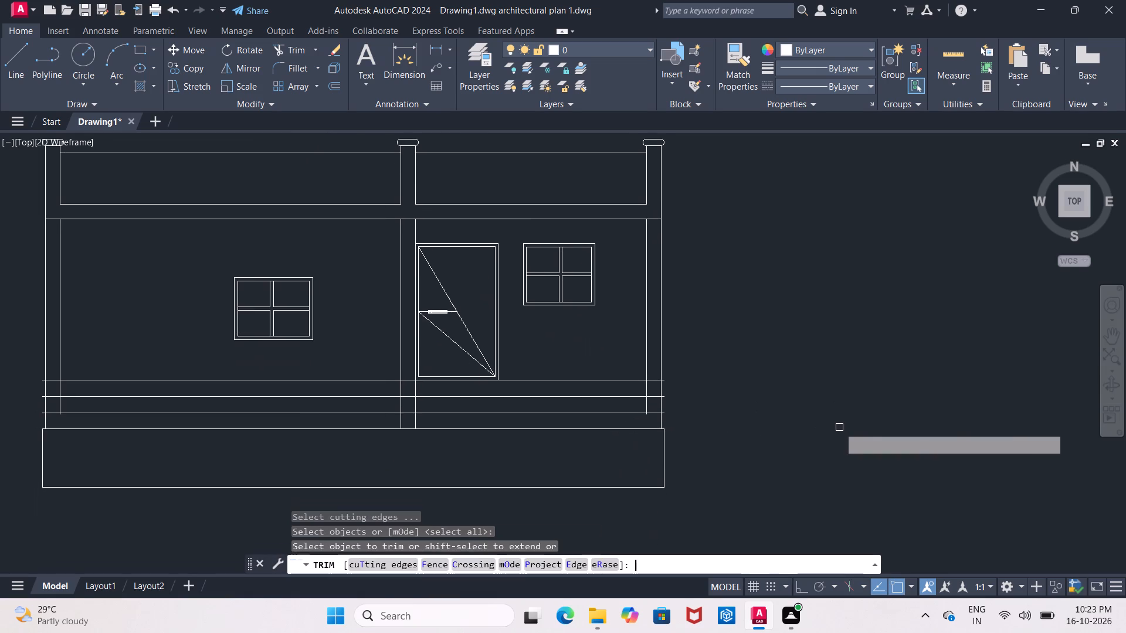
{"action": "left_click", "coordinate": [330, 382]}
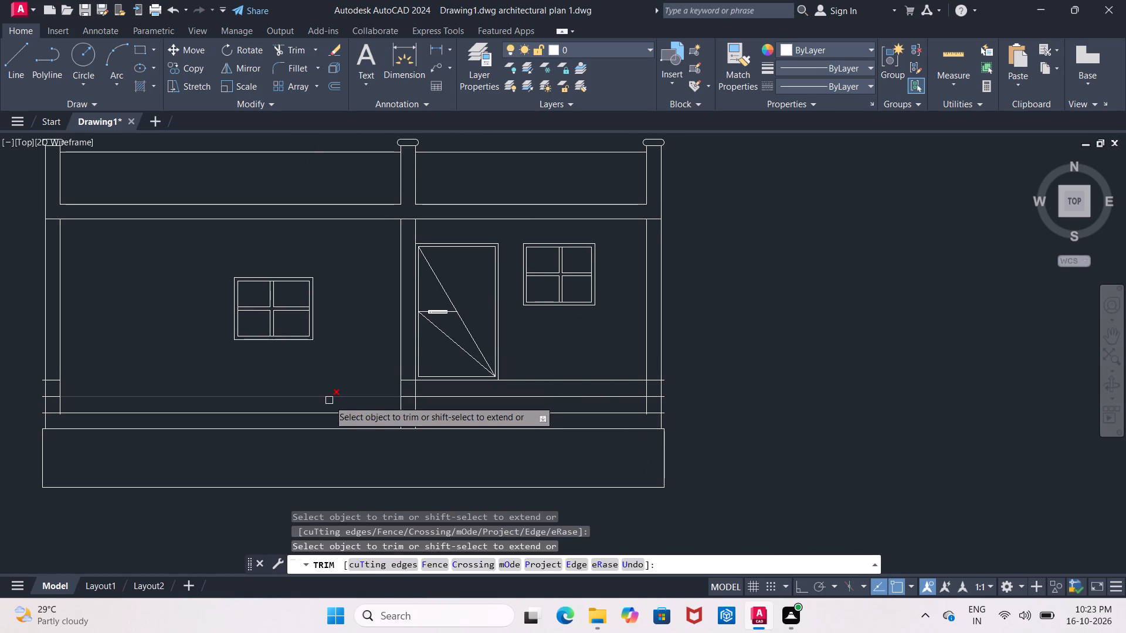
{"action": "left_click", "coordinate": [329, 400]}
{"action": "left_click", "coordinate": [337, 411]}
{"action": "scroll", "coordinate": [420, 397], "scroll_direction": "up", "scroll_amount": 2}
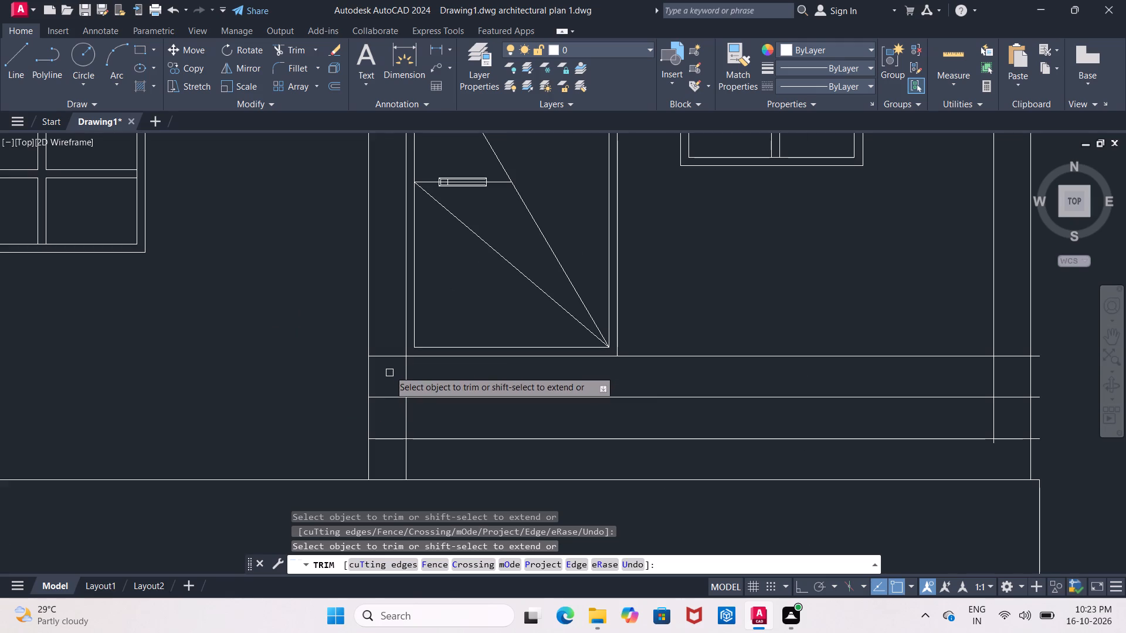
{"action": "left_click", "coordinate": [391, 358]}
{"action": "left_click", "coordinate": [392, 398]}
{"action": "left_click", "coordinate": [386, 436]}
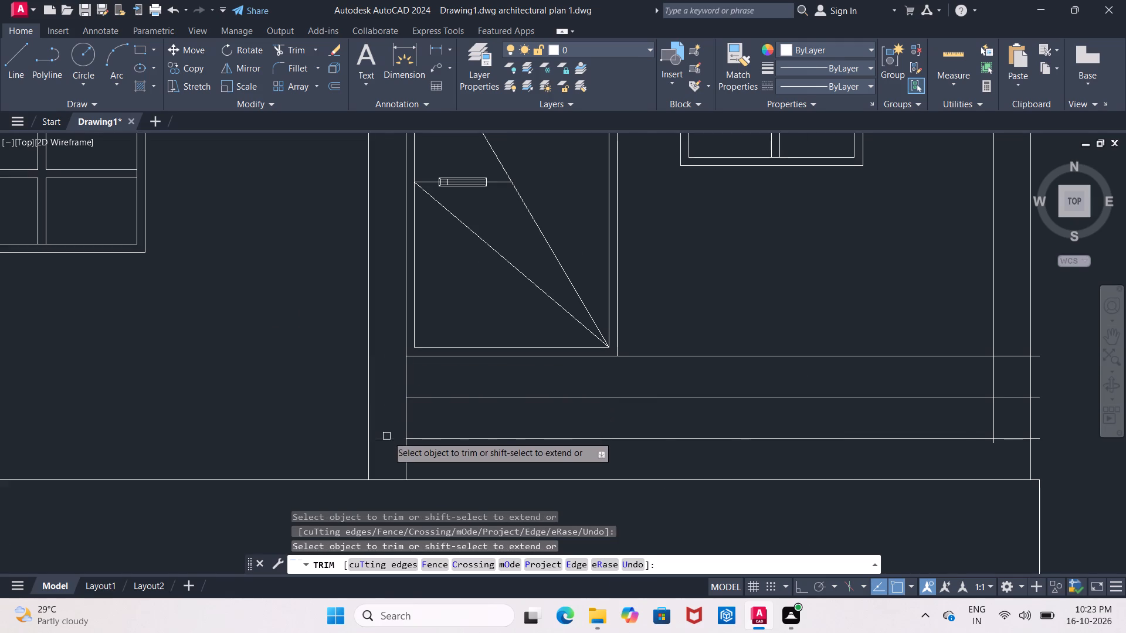
Trim the top step line back to the right-end column's inner edge and erase its leftover stub outside the column.
{"action": "middle_click_drag", "start_coordinate": [651, 406], "coordinate": [423, 417]}
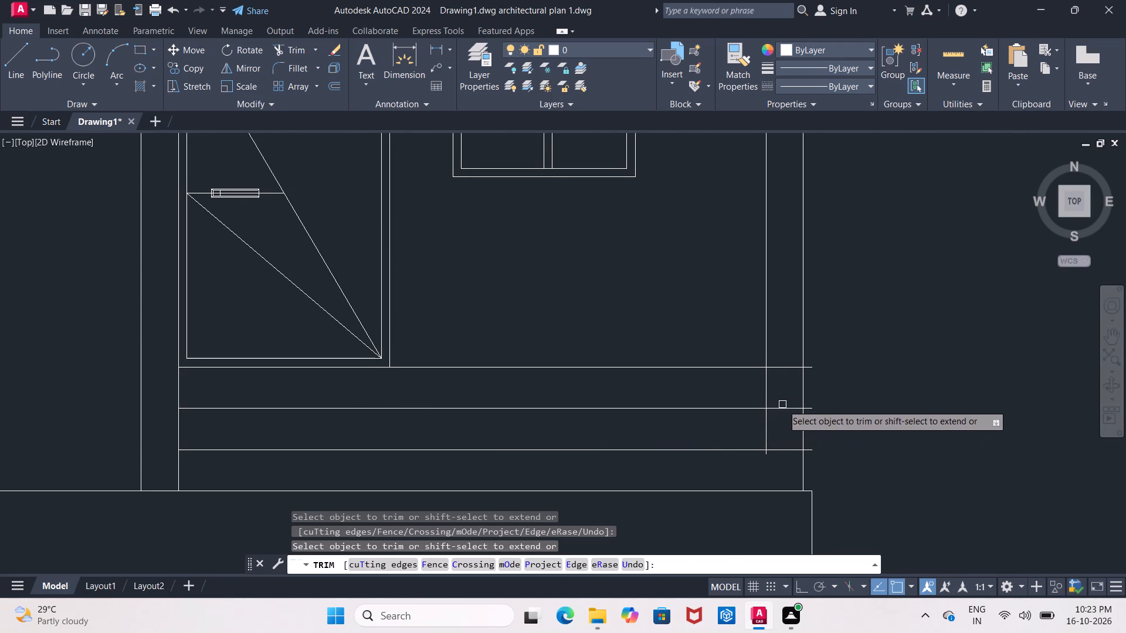
{"action": "left_click", "coordinate": [782, 404]}
{"action": "left_click", "coordinate": [785, 364]}
{"action": "left_click", "coordinate": [785, 364]}
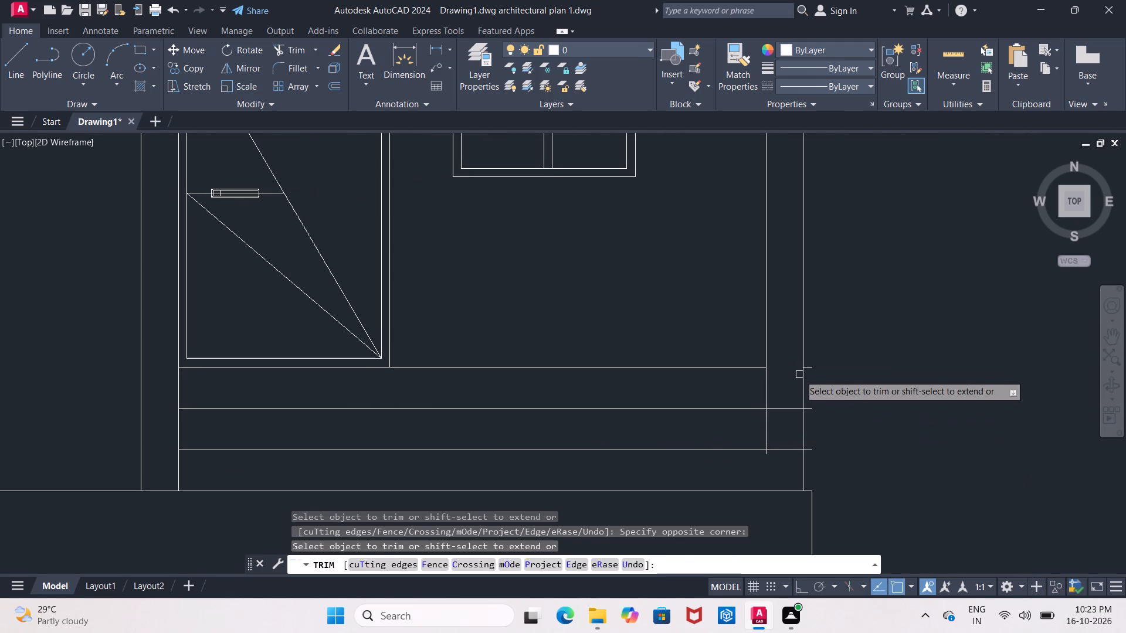
{"action": "double_click", "coordinate": [808, 367]}
{"action": "key", "text": "Escape"}
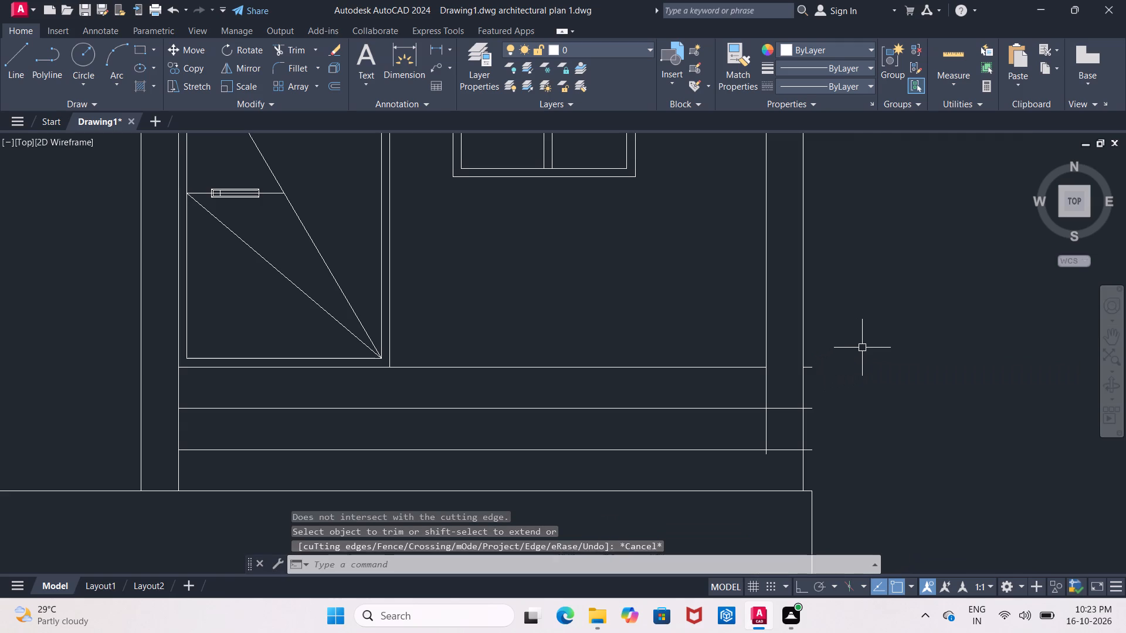
{"action": "type", "text": "TR"}
{"action": "key", "text": "Escape"}
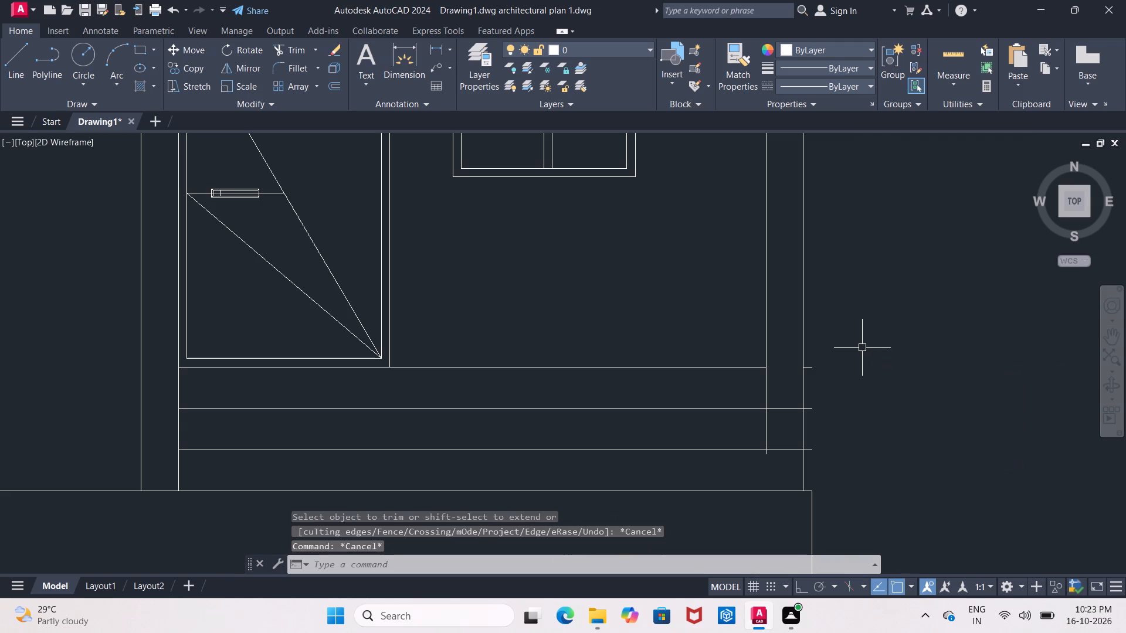
{"action": "left_click", "coordinate": [809, 365]}
{"action": "key", "text": "Delete"}
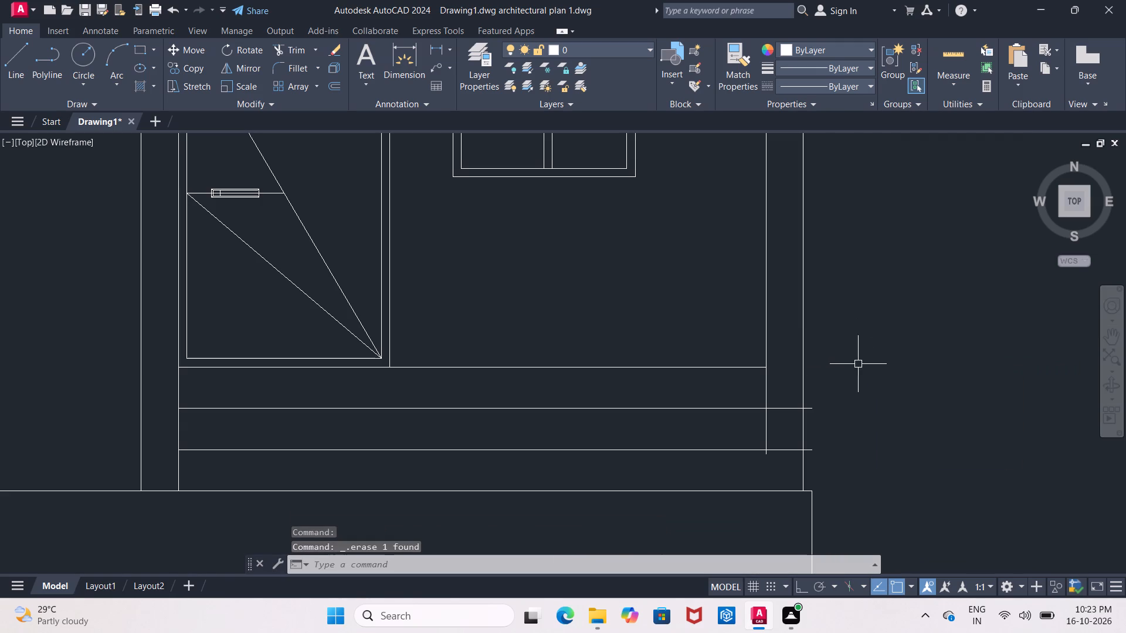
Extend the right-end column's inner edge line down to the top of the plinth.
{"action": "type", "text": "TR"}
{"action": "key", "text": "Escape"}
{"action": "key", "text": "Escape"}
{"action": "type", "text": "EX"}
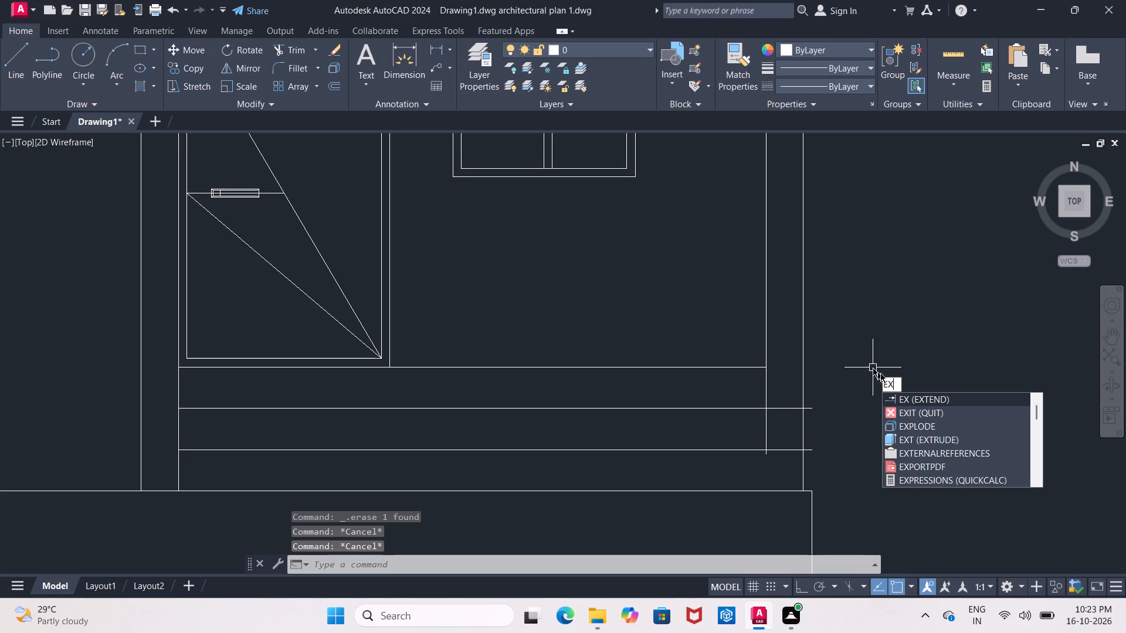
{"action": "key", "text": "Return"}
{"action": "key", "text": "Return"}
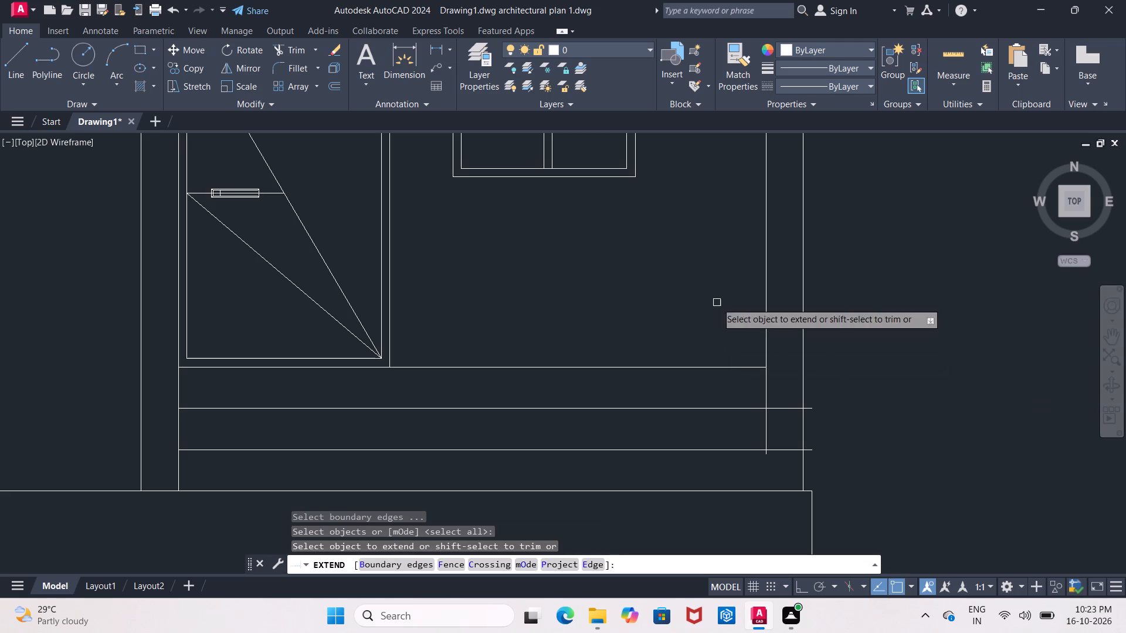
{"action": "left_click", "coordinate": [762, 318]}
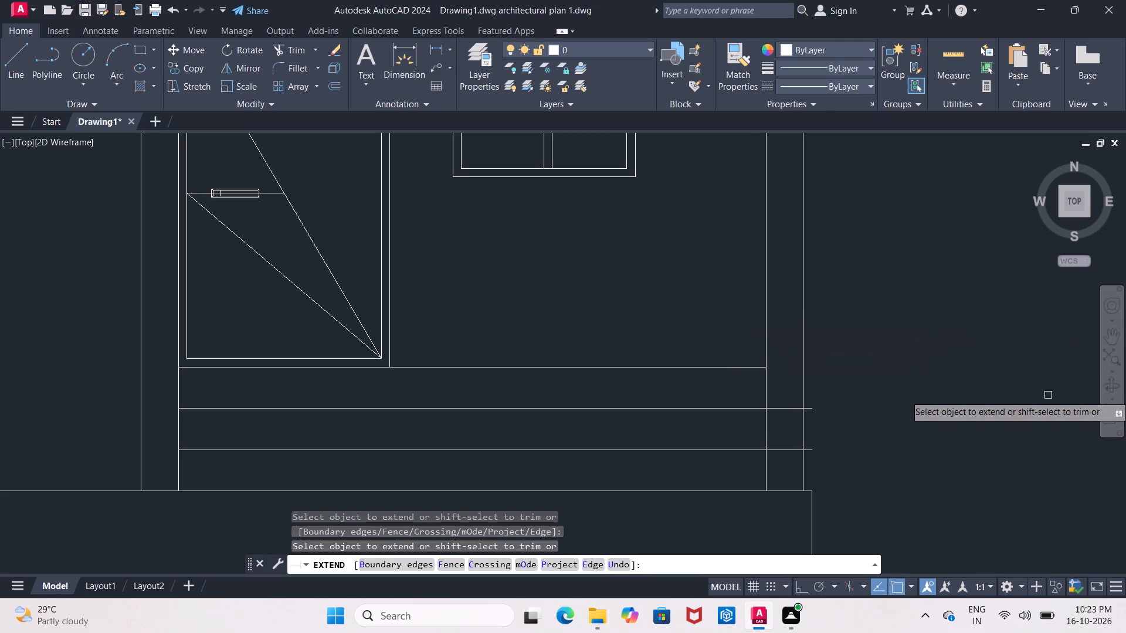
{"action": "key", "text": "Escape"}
Trim the middle and lower step lines back to the inner edge of the right-end column.
{"action": "type", "text": "TR"}
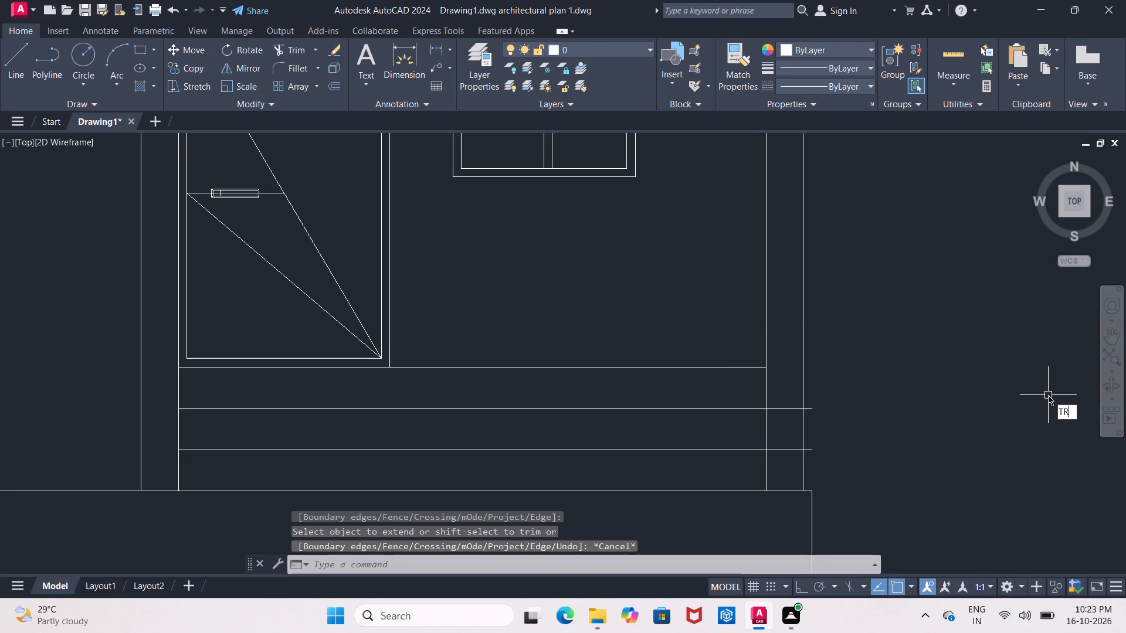
{"action": "key", "text": "Return"}
{"action": "key", "text": "Return"}
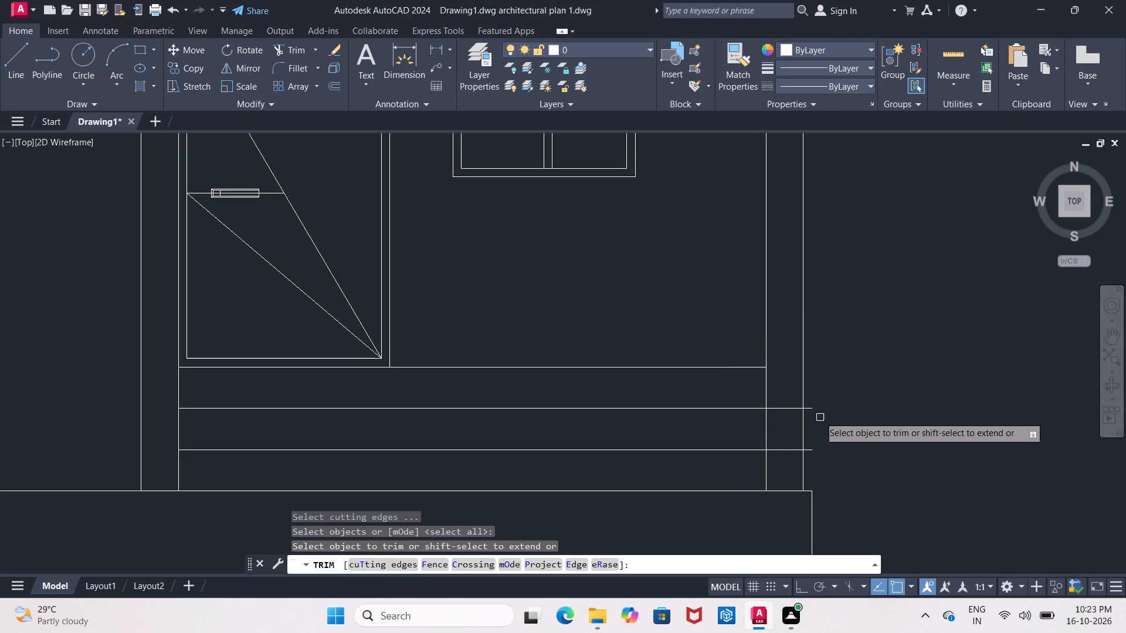
{"action": "left_click", "coordinate": [809, 410]}
{"action": "left_click", "coordinate": [808, 448]}
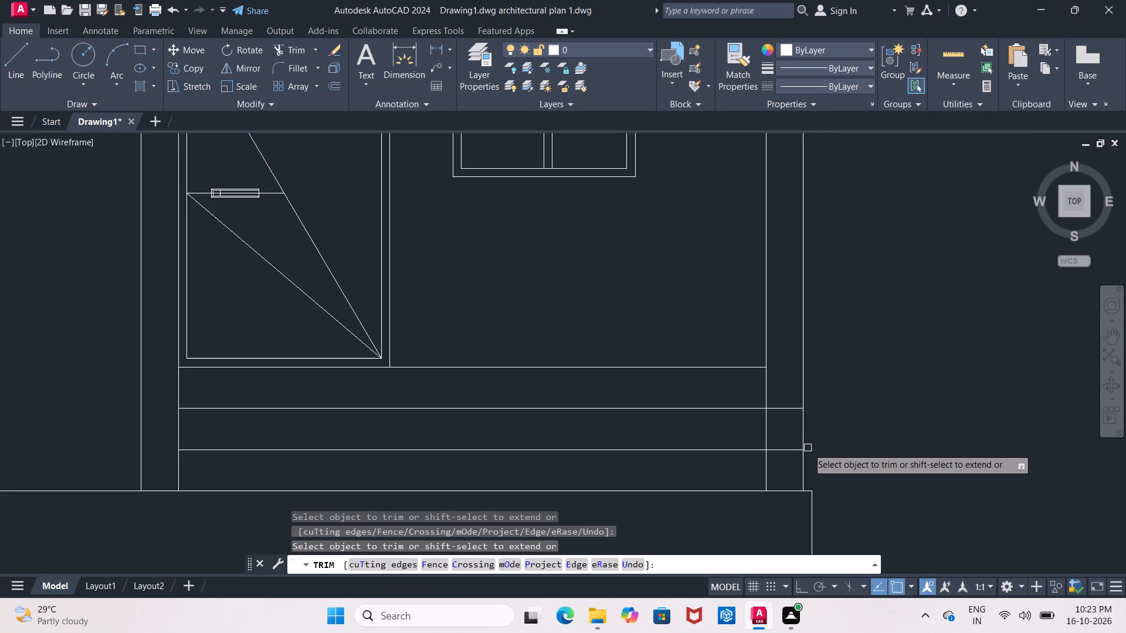
{"action": "left_click", "coordinate": [797, 451]}
{"action": "left_click", "coordinate": [779, 411]}
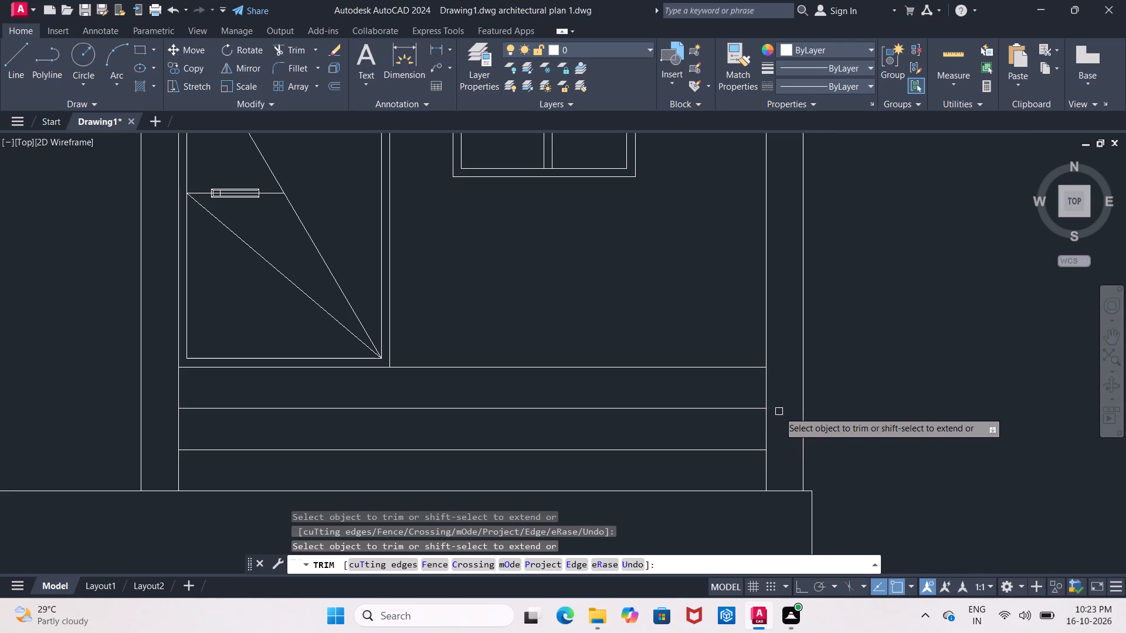
{"action": "scroll", "coordinate": [779, 411], "scroll_direction": "down", "scroll_amount": 3}
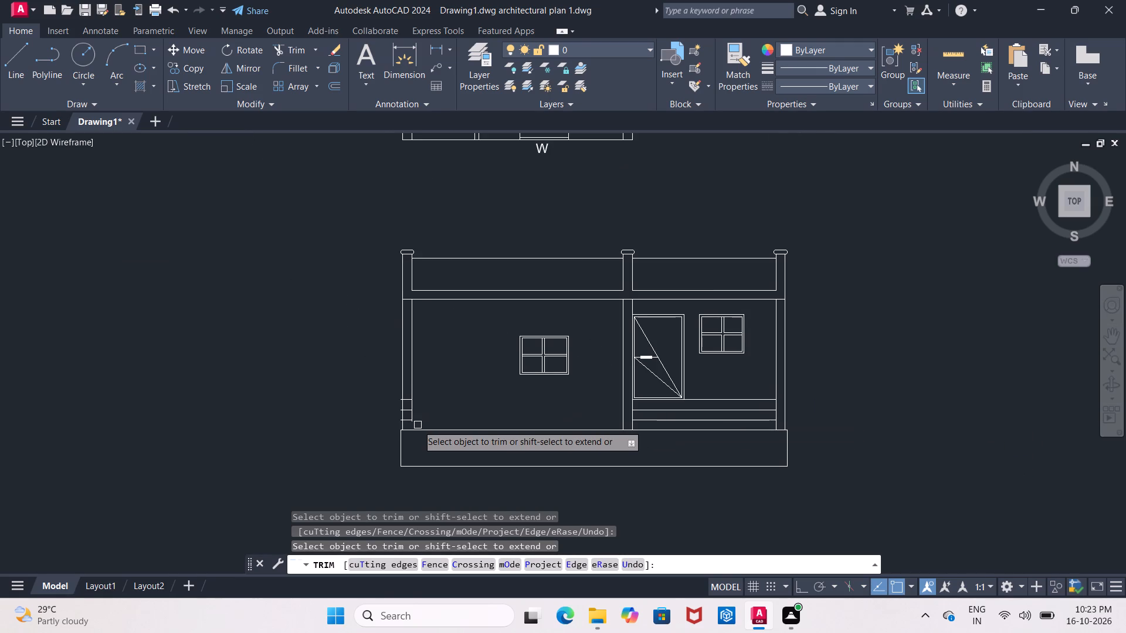
{"action": "scroll", "coordinate": [413, 423], "scroll_direction": "up", "scroll_amount": 1}
{"action": "middle_click", "coordinate": [429, 416]}
{"action": "scroll", "coordinate": [429, 416], "scroll_direction": "down", "scroll_amount": 1}
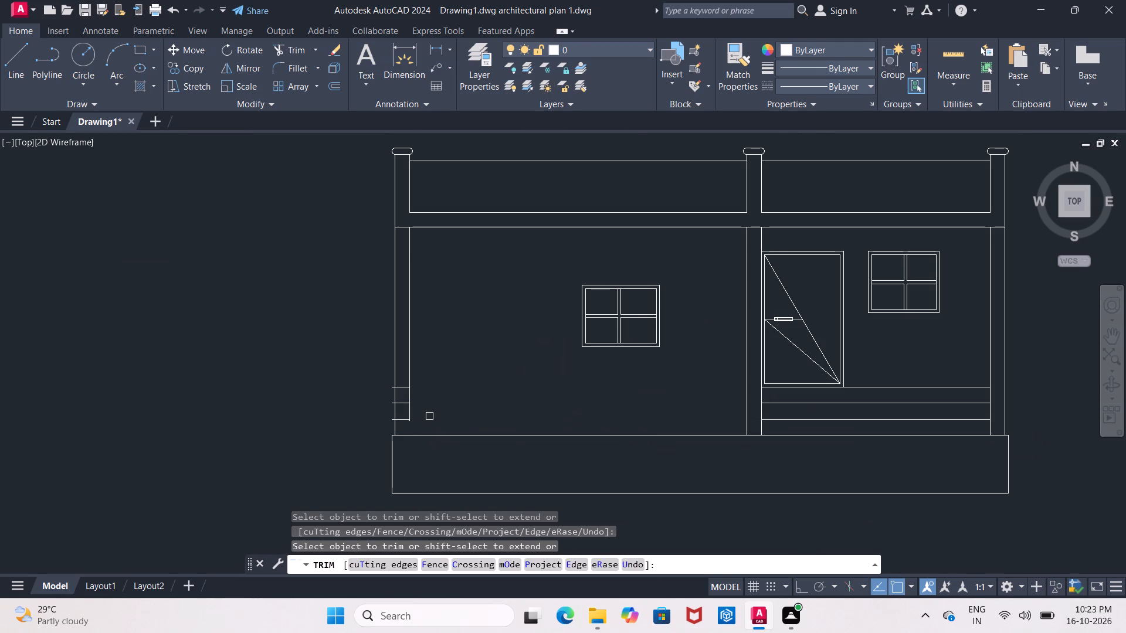
{"action": "key", "text": "Escape"}
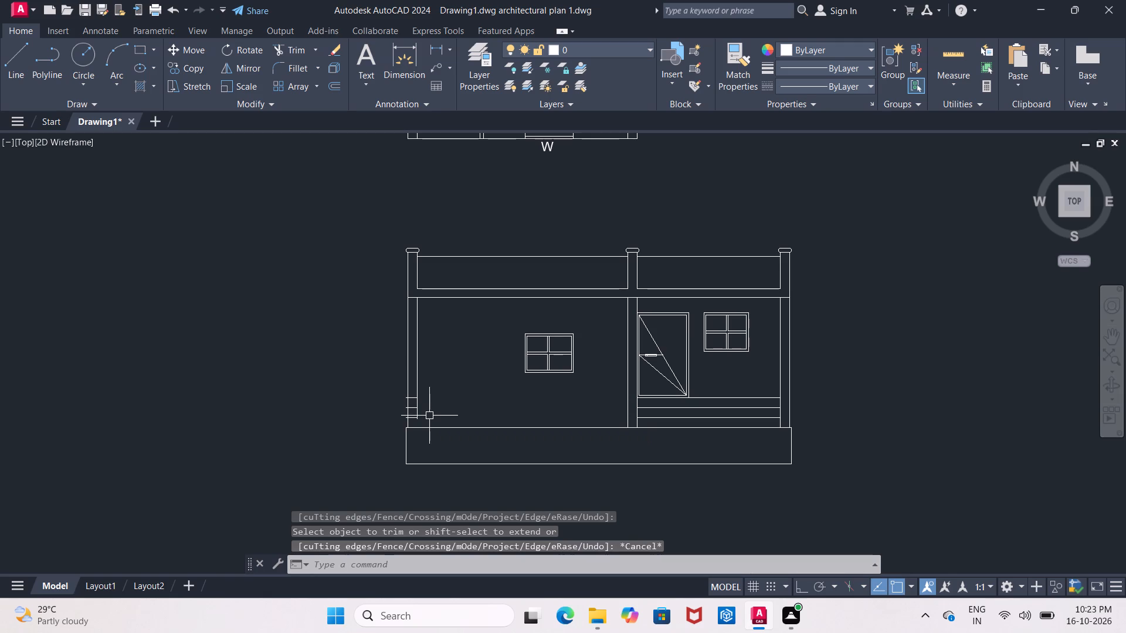
Erase the left-end column's inner vertical line below the parapet.
{"action": "scroll", "coordinate": [429, 416], "scroll_direction": "up", "scroll_amount": 1}
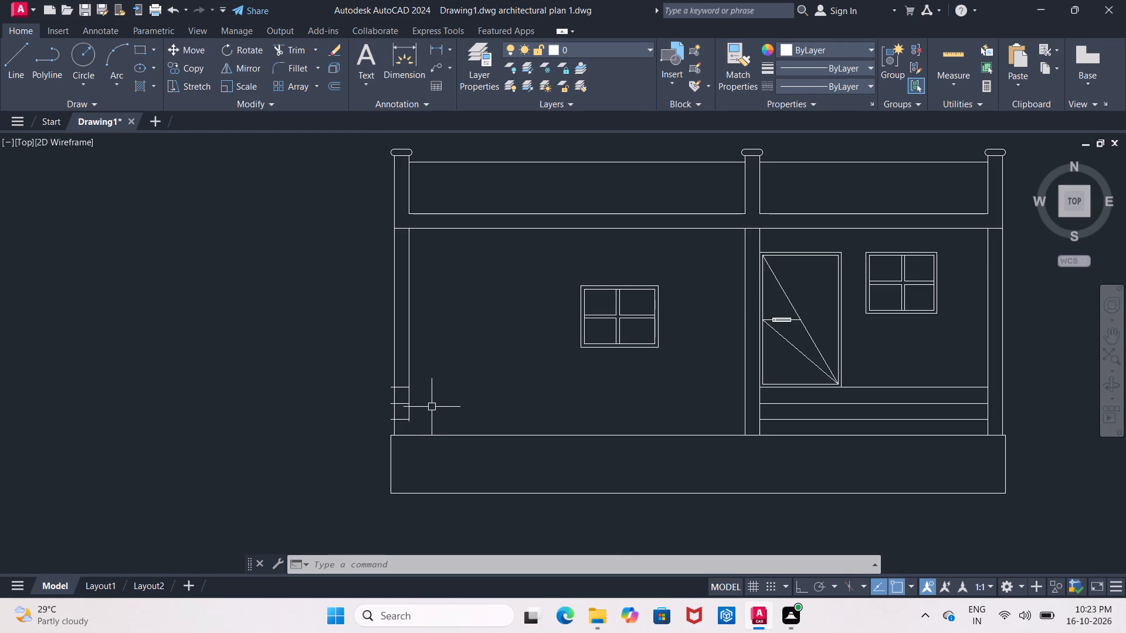
{"action": "scroll", "coordinate": [432, 407], "scroll_direction": "up", "scroll_amount": 2}
{"action": "left_click", "coordinate": [369, 342]}
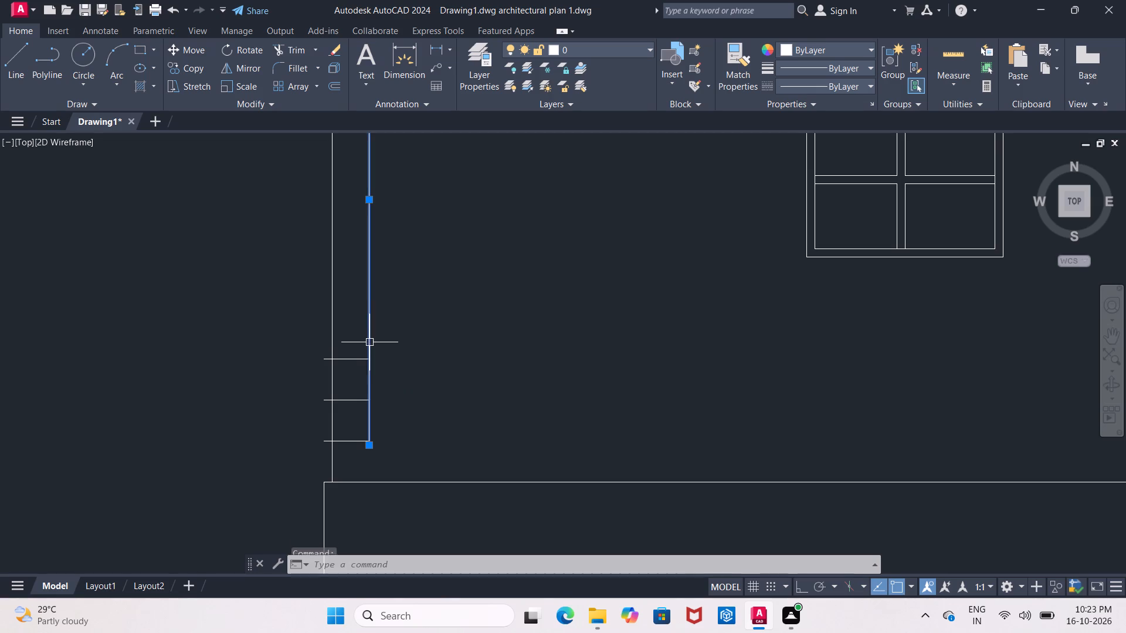
{"action": "scroll", "coordinate": [437, 383], "scroll_direction": "down", "scroll_amount": 3}
{"action": "key", "text": "Delete"}
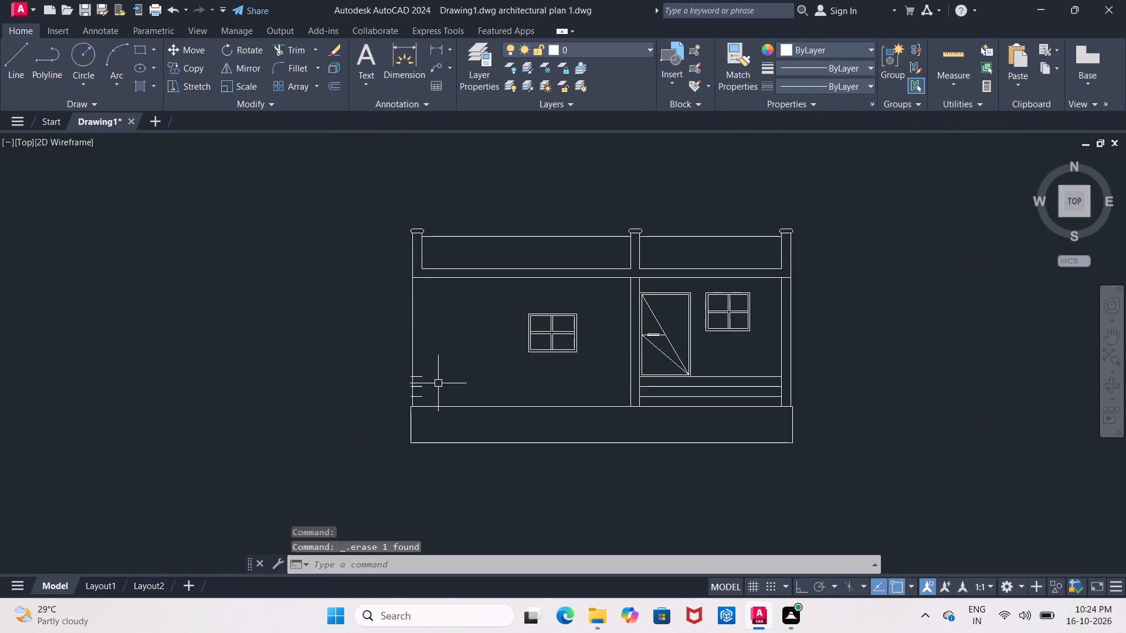
Erase the three short step line remnants at the foot of the left-end column.
{"action": "scroll", "coordinate": [433, 385], "scroll_direction": "up", "scroll_amount": 2}
{"action": "left_click", "coordinate": [398, 368]}
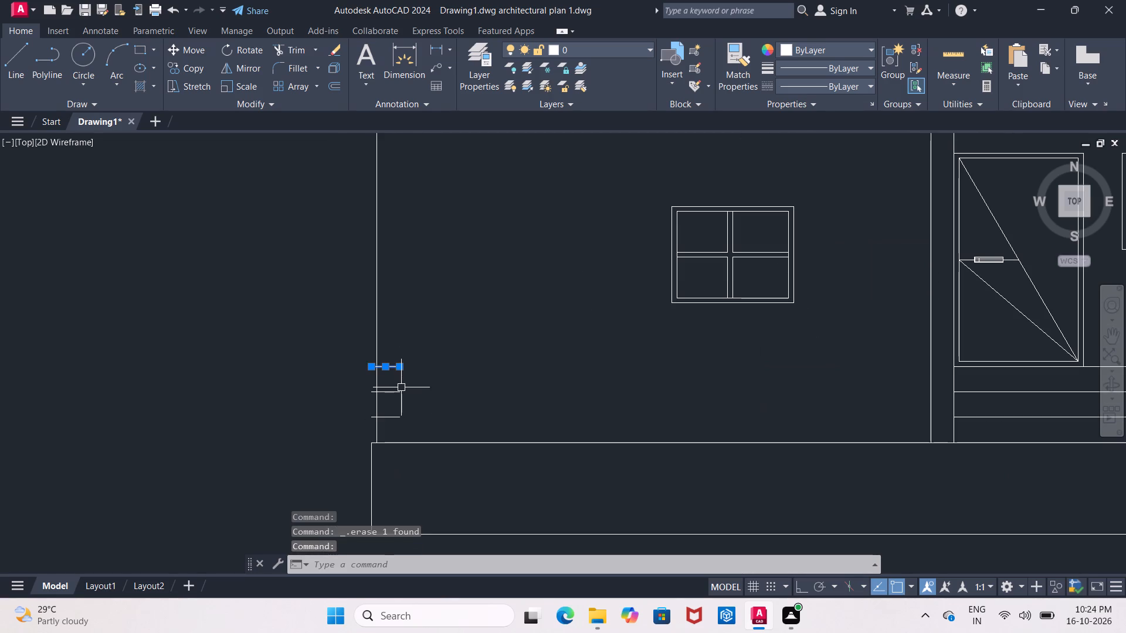
{"action": "left_click", "coordinate": [402, 393]}
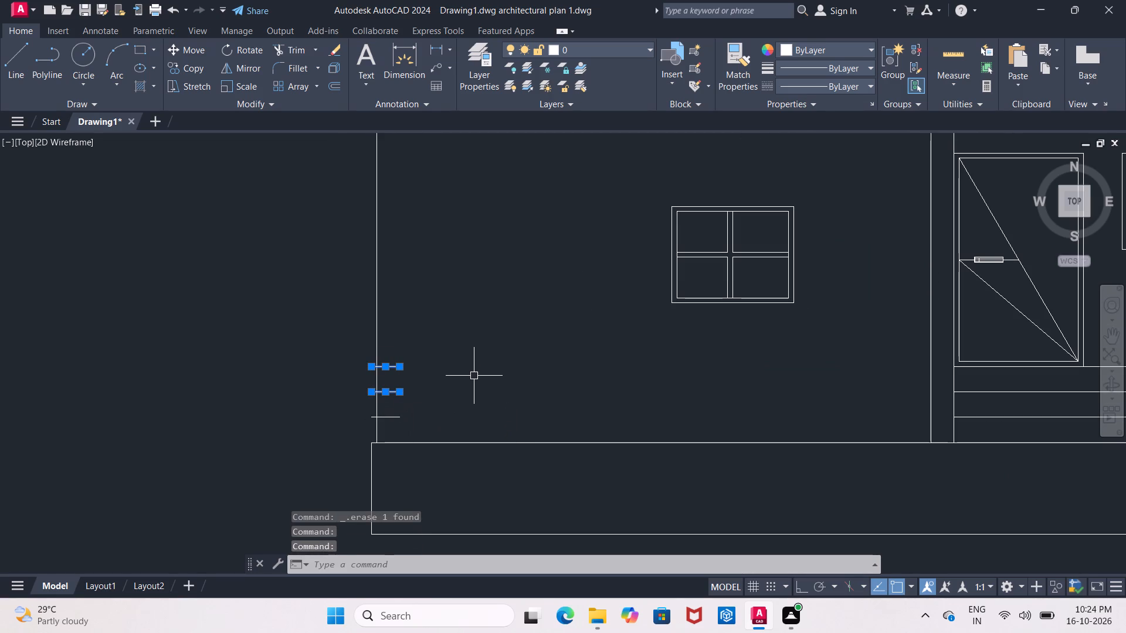
{"action": "key", "text": "Delete"}
{"action": "left_click", "coordinate": [386, 416]}
{"action": "key", "text": "Delete"}
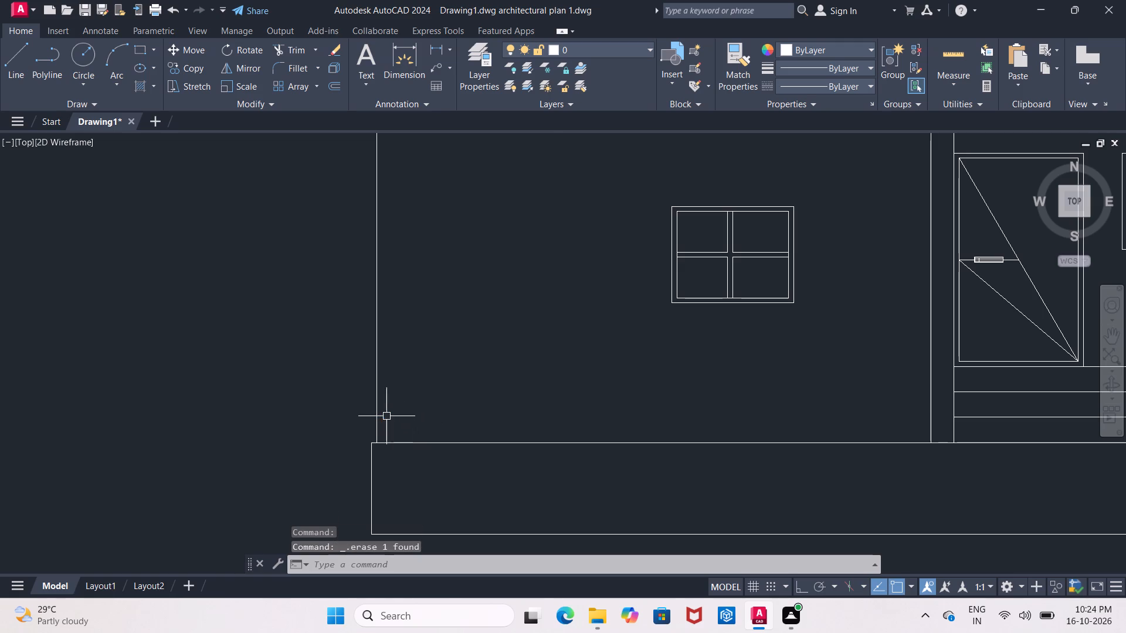
Erase the right-end column's inner vertical line below the parapet.
{"action": "scroll", "coordinate": [397, 416], "scroll_direction": "down", "scroll_amount": 3}
{"action": "scroll", "coordinate": [667, 385], "scroll_direction": "down", "scroll_amount": 1}
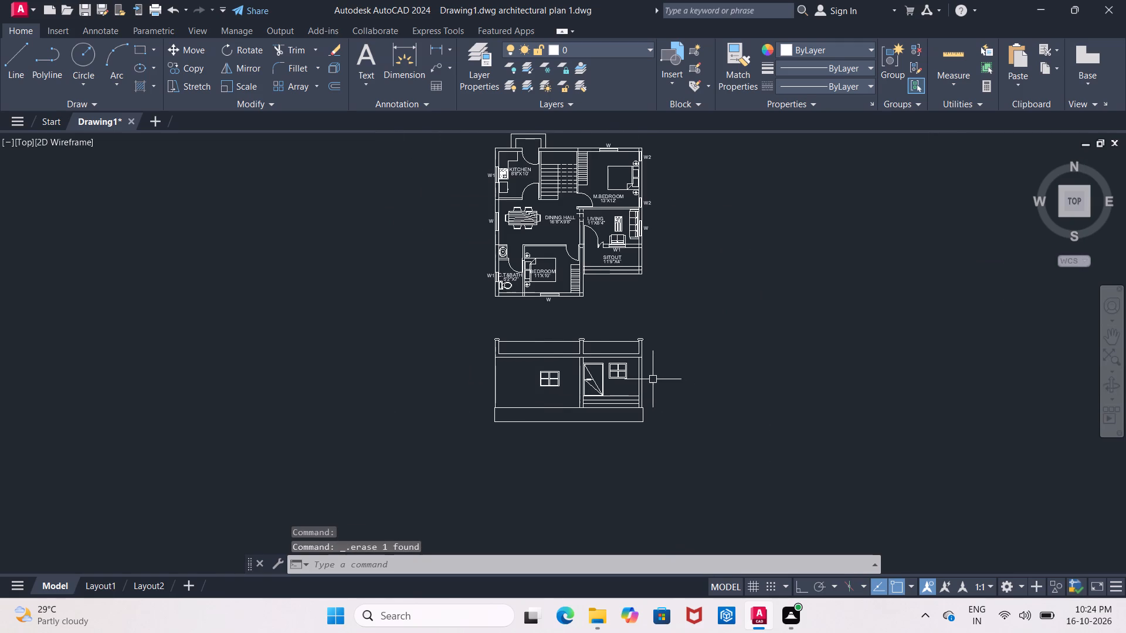
{"action": "scroll", "coordinate": [649, 377], "scroll_direction": "up", "scroll_amount": 3}
{"action": "left_click", "coordinate": [606, 379]}
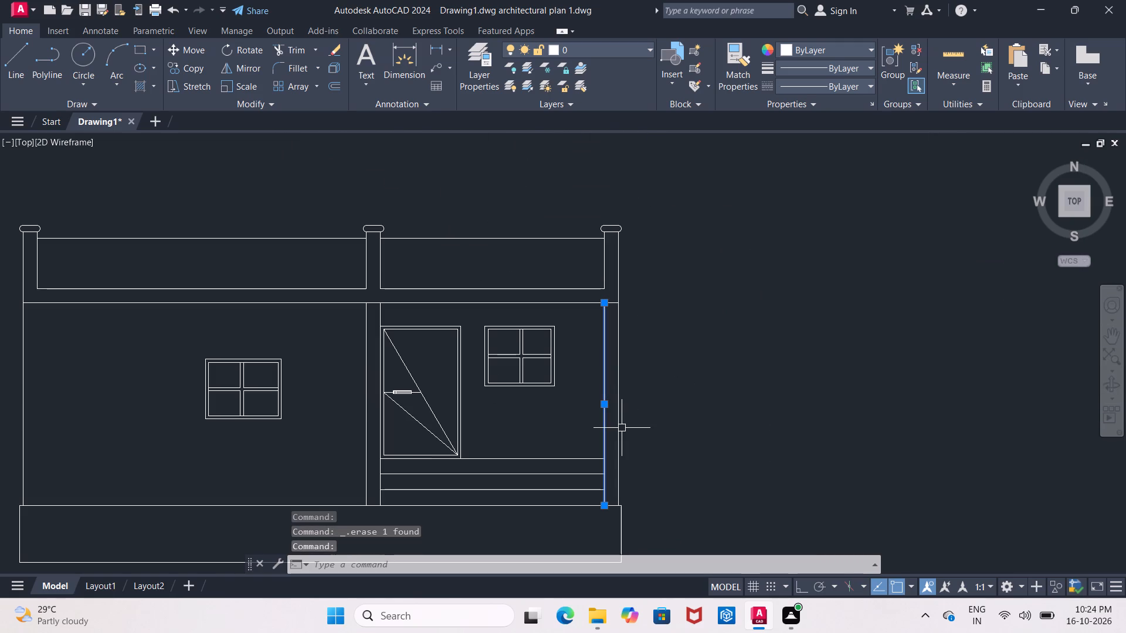
{"action": "key", "text": "Delete"}
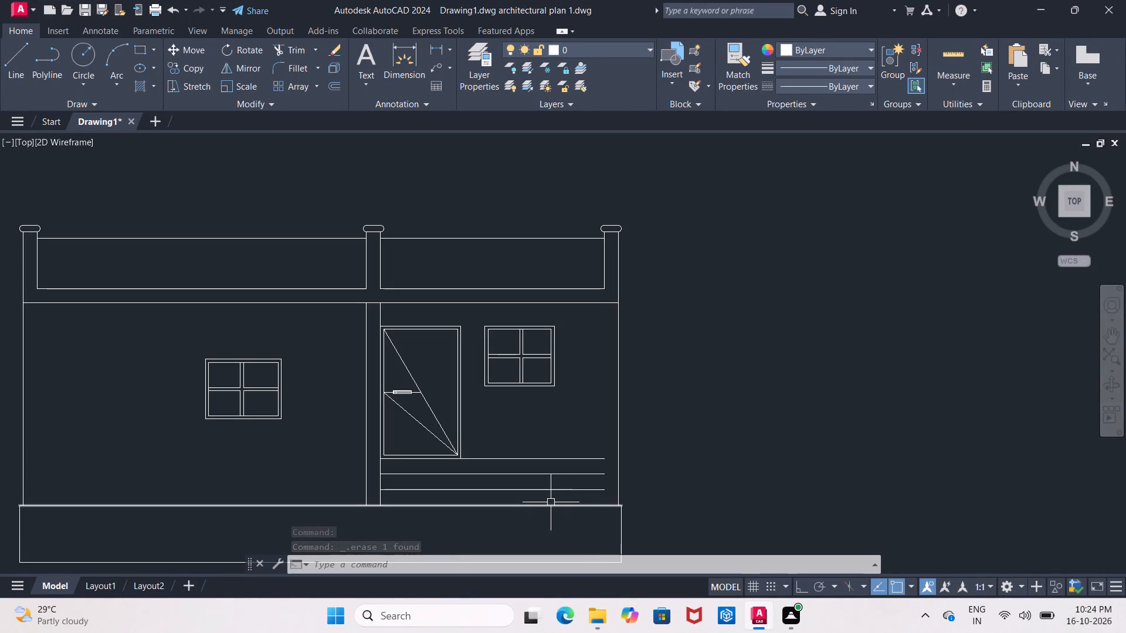
Review the front elevation's step lines and overall layout against the floor plan above it.
{"action": "scroll", "coordinate": [406, 459], "scroll_direction": "up", "scroll_amount": 2}
{"action": "middle_click_drag", "start_coordinate": [406, 459], "coordinate": [387, 358]}
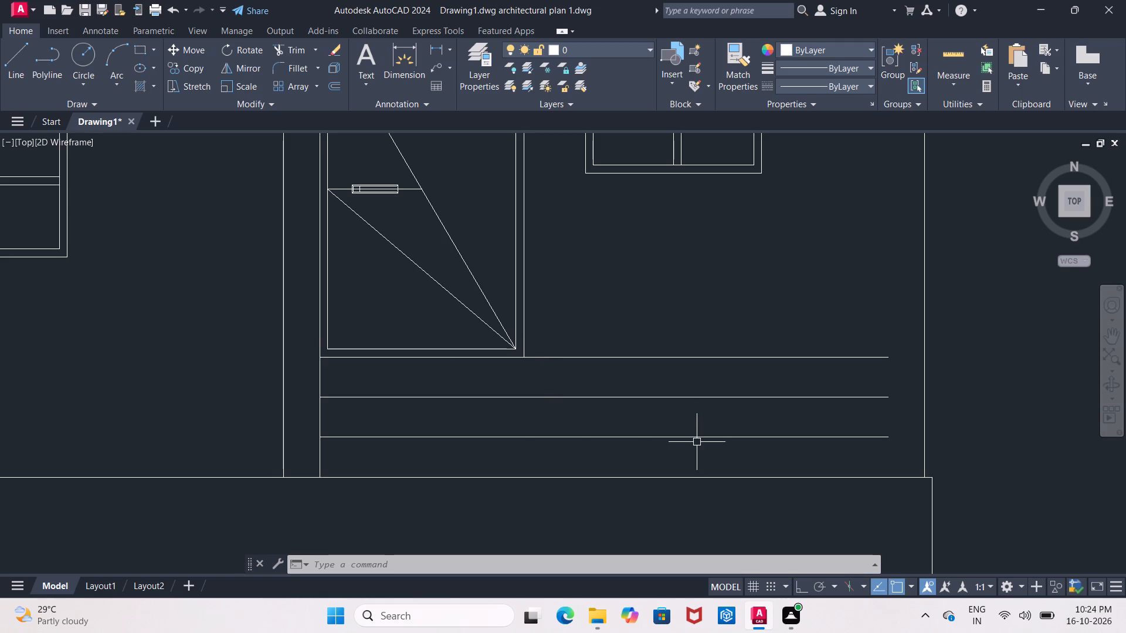
{"action": "scroll", "coordinate": [694, 427], "scroll_direction": "down", "scroll_amount": 4}
{"action": "scroll", "coordinate": [681, 256], "scroll_direction": "down", "scroll_amount": 1}
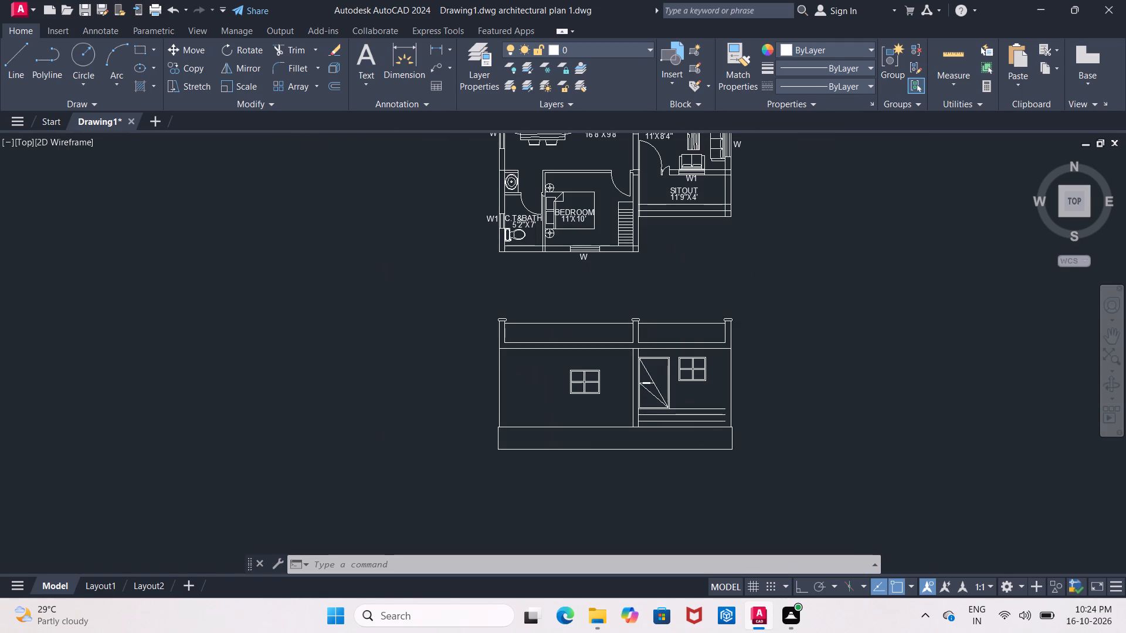
{"action": "middle_click_drag", "start_coordinate": [681, 256], "coordinate": [634, 294]}
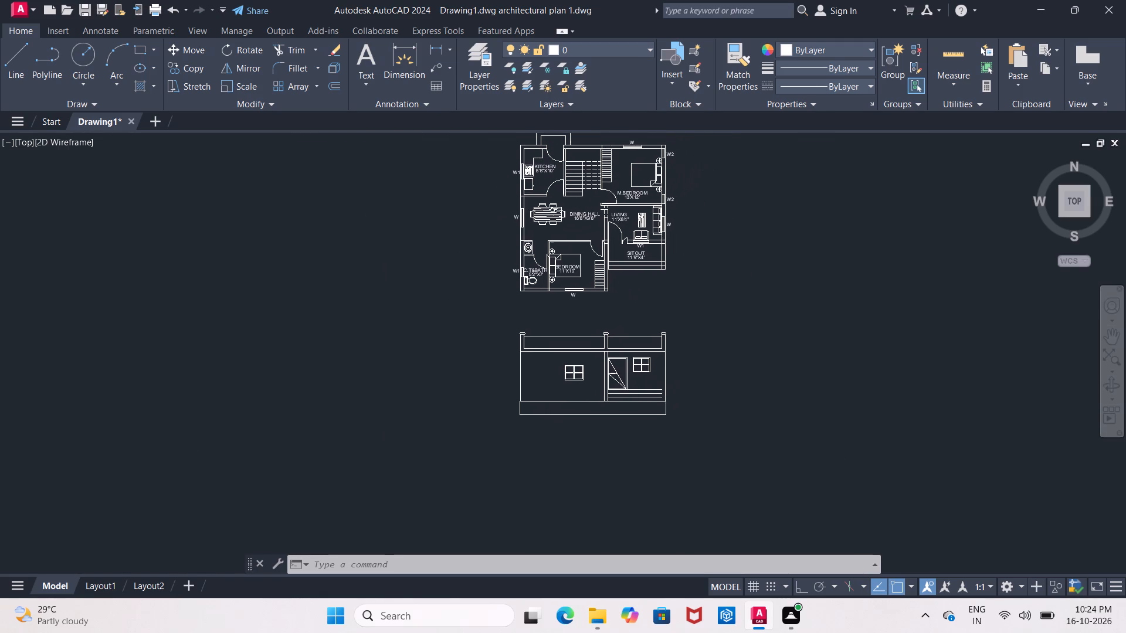
{"action": "scroll", "coordinate": [634, 294], "scroll_direction": "up", "scroll_amount": 2}
{"action": "middle_click_drag", "start_coordinate": [640, 305], "coordinate": [551, 128]}
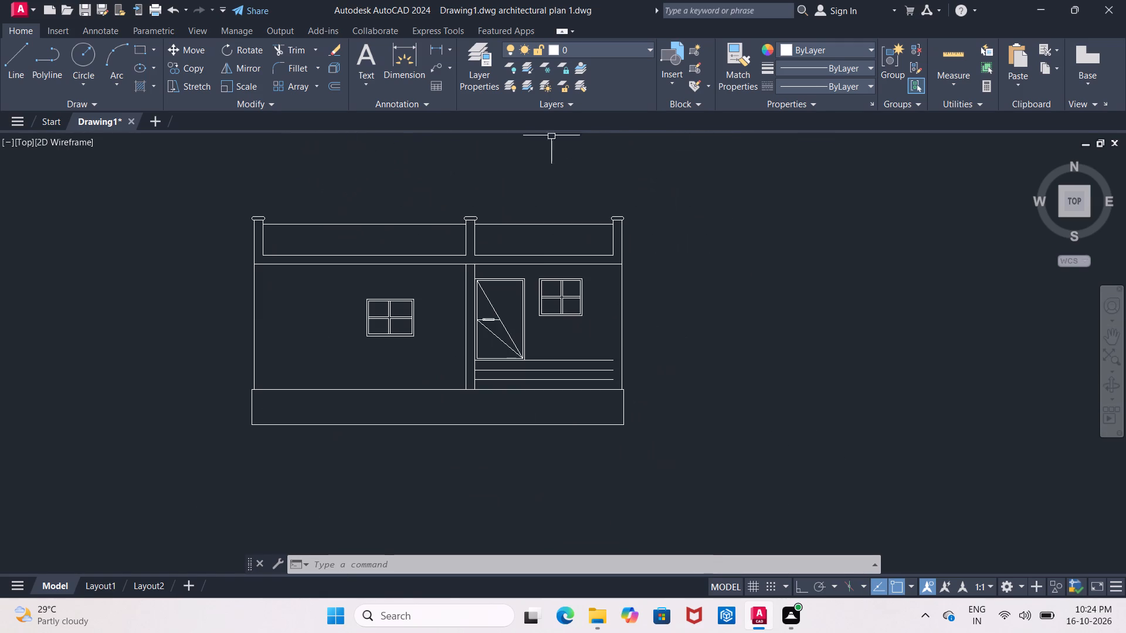
{"action": "key", "text": "Escape"}
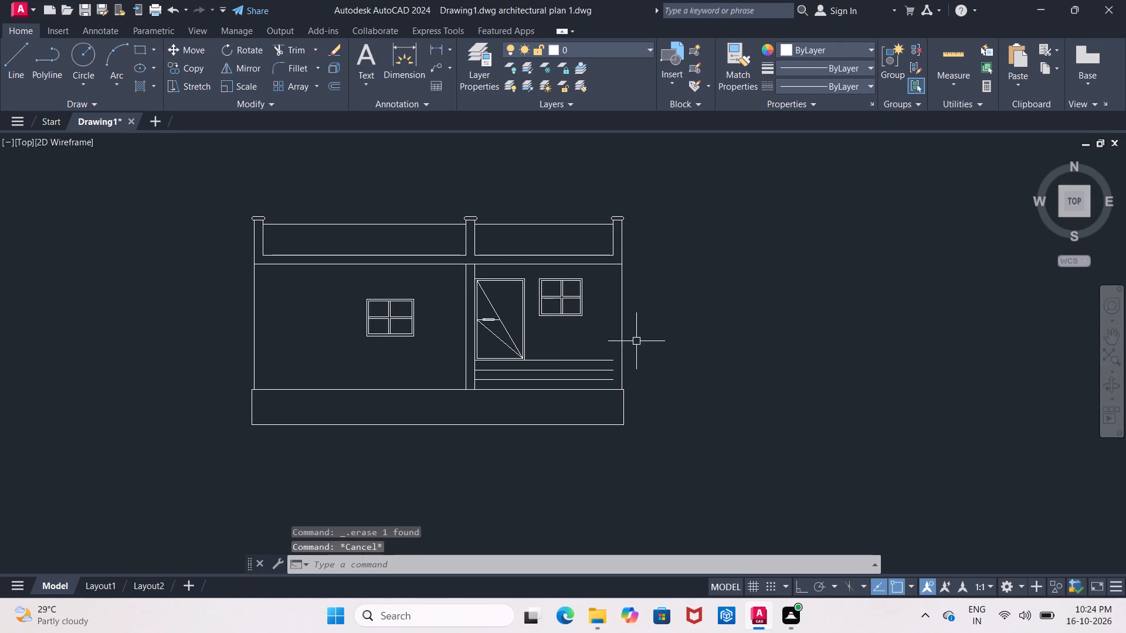
Draw a vertical line closing the ends of the three steps, from the top step line down to the plinth's top edge.
{"action": "scroll", "coordinate": [636, 341], "scroll_direction": "up", "scroll_amount": 1}
{"action": "middle_click_drag", "start_coordinate": [632, 341], "coordinate": [561, 285]}
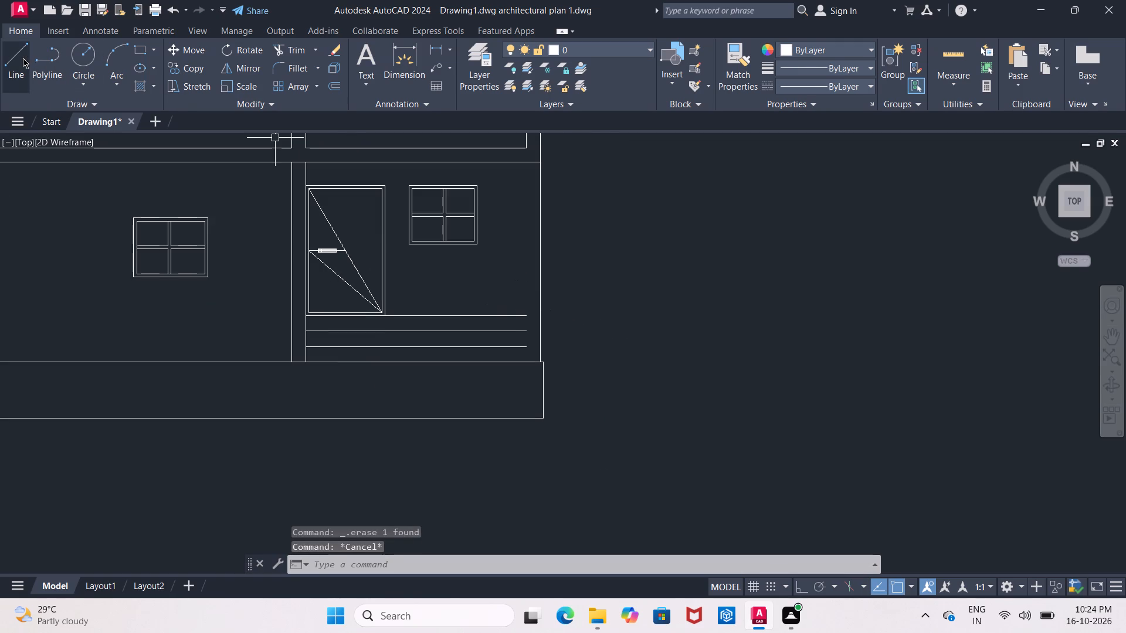
{"action": "left_click", "coordinate": [23, 58]}
{"action": "scroll", "coordinate": [508, 303], "scroll_direction": "up", "scroll_amount": 2}
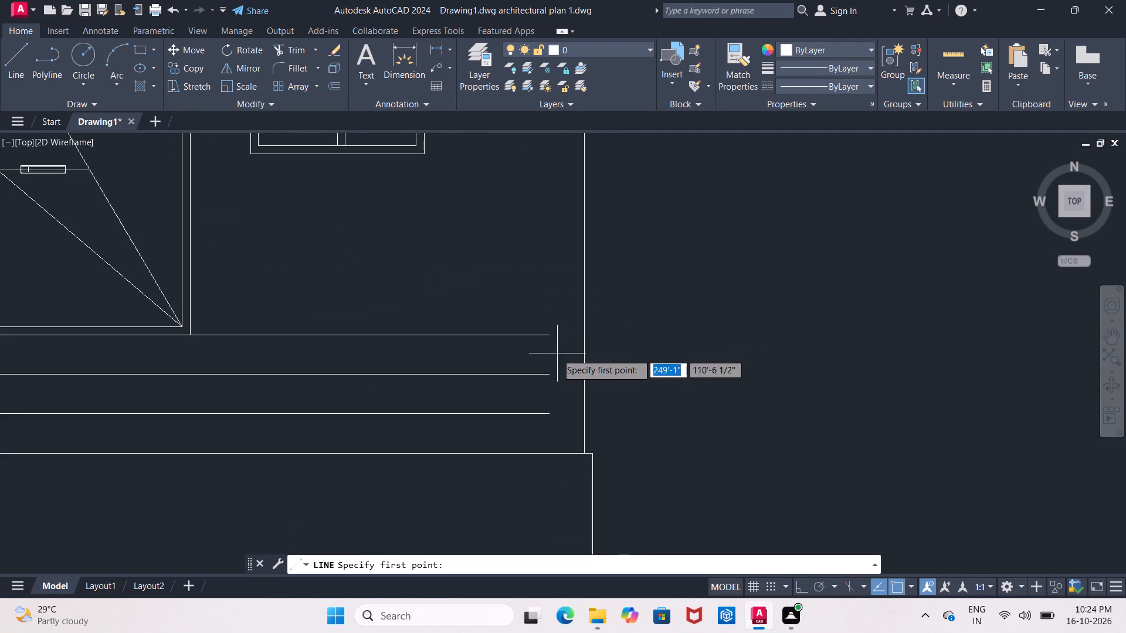
{"action": "left_click", "coordinate": [544, 332]}
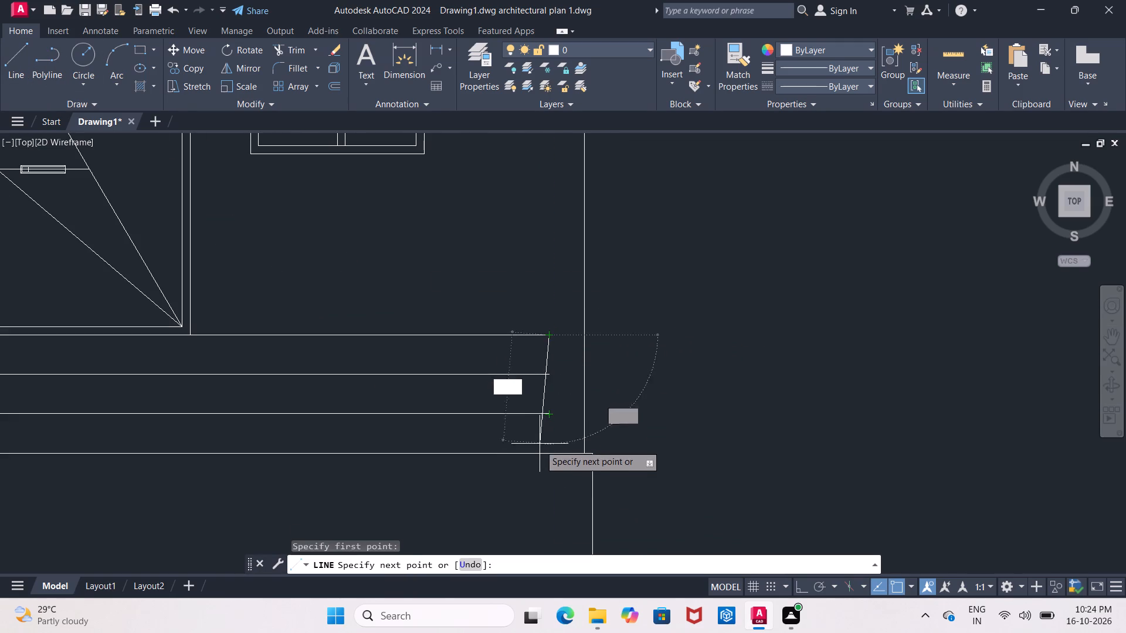
{"action": "left_click", "coordinate": [551, 461]}
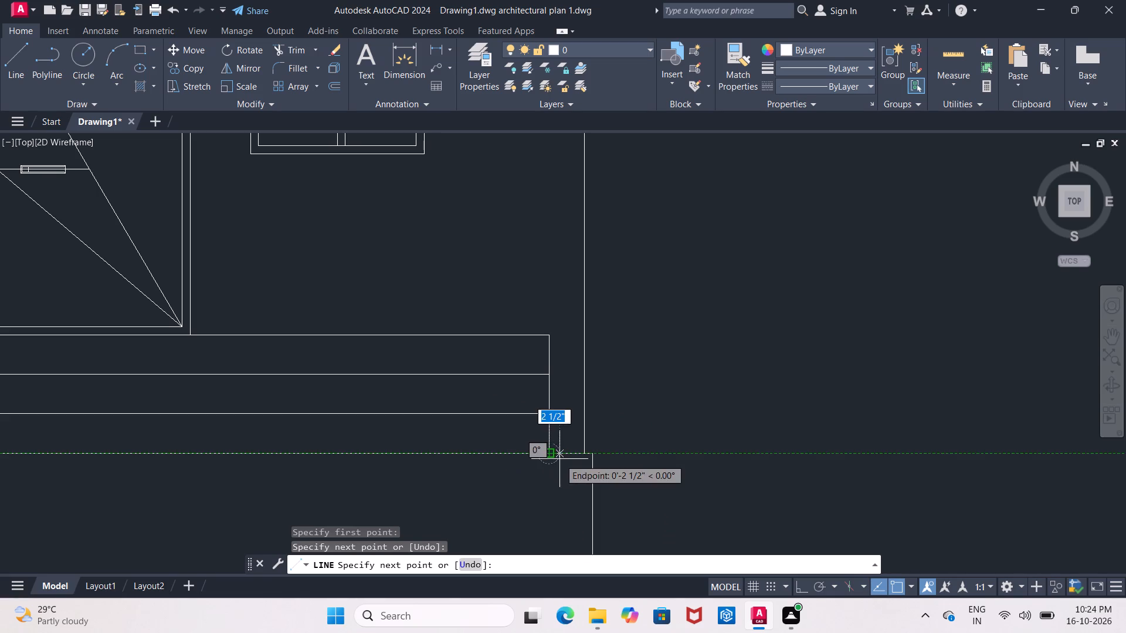
{"action": "key", "text": "Escape"}
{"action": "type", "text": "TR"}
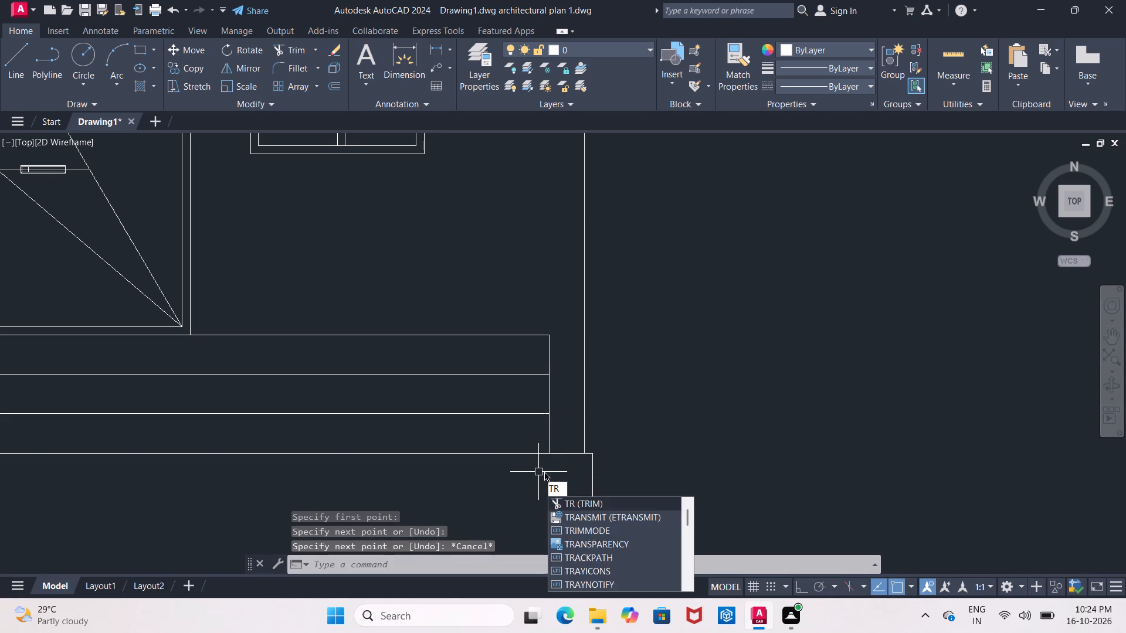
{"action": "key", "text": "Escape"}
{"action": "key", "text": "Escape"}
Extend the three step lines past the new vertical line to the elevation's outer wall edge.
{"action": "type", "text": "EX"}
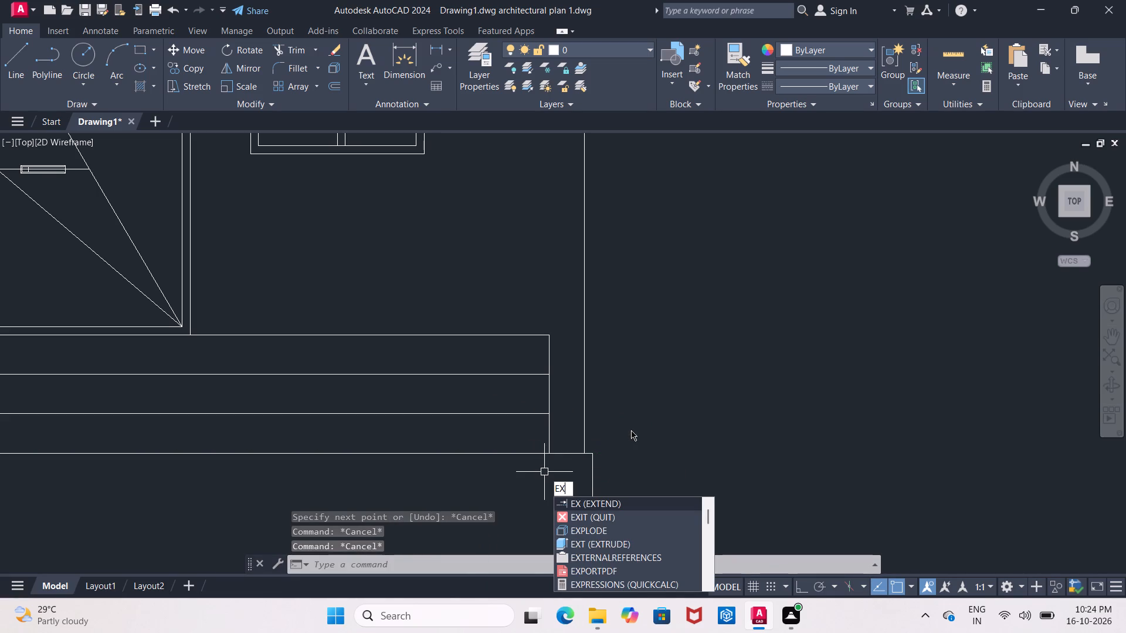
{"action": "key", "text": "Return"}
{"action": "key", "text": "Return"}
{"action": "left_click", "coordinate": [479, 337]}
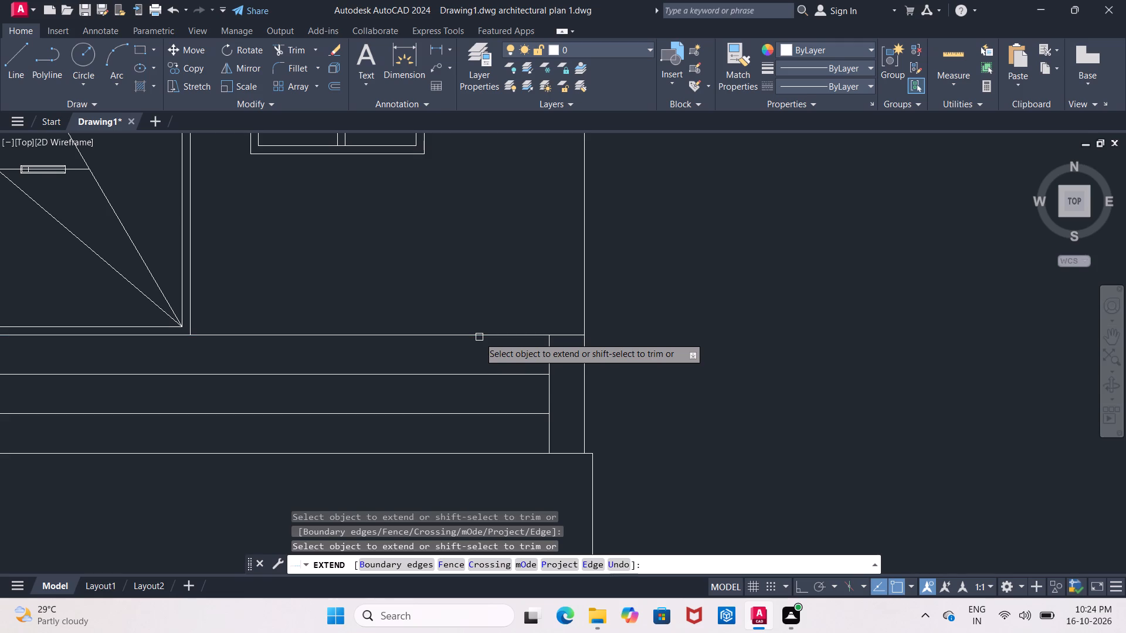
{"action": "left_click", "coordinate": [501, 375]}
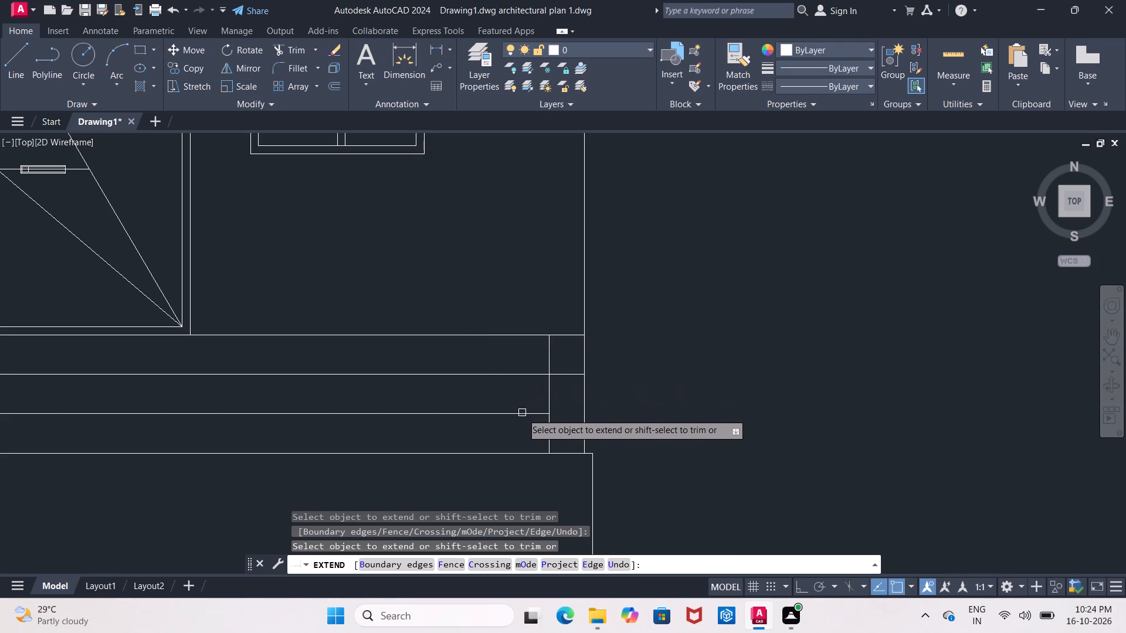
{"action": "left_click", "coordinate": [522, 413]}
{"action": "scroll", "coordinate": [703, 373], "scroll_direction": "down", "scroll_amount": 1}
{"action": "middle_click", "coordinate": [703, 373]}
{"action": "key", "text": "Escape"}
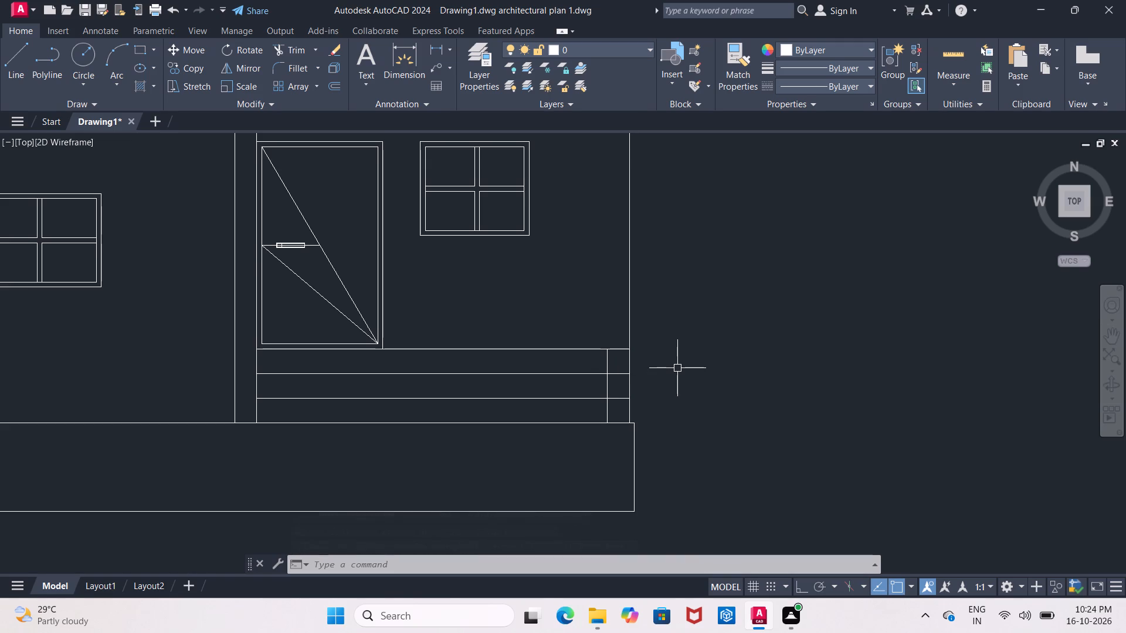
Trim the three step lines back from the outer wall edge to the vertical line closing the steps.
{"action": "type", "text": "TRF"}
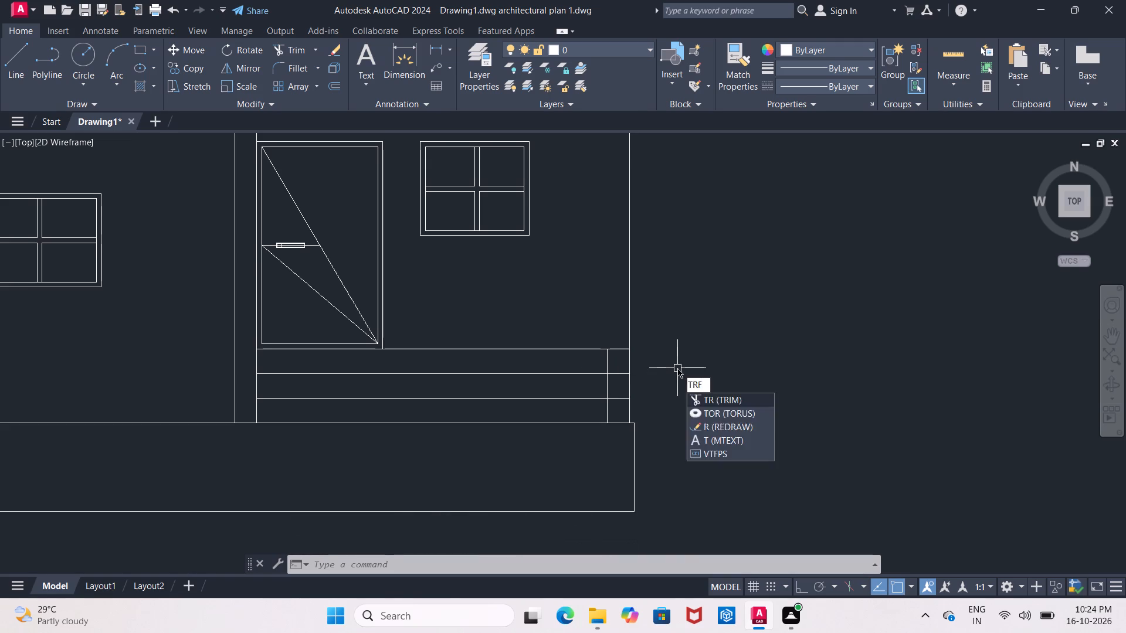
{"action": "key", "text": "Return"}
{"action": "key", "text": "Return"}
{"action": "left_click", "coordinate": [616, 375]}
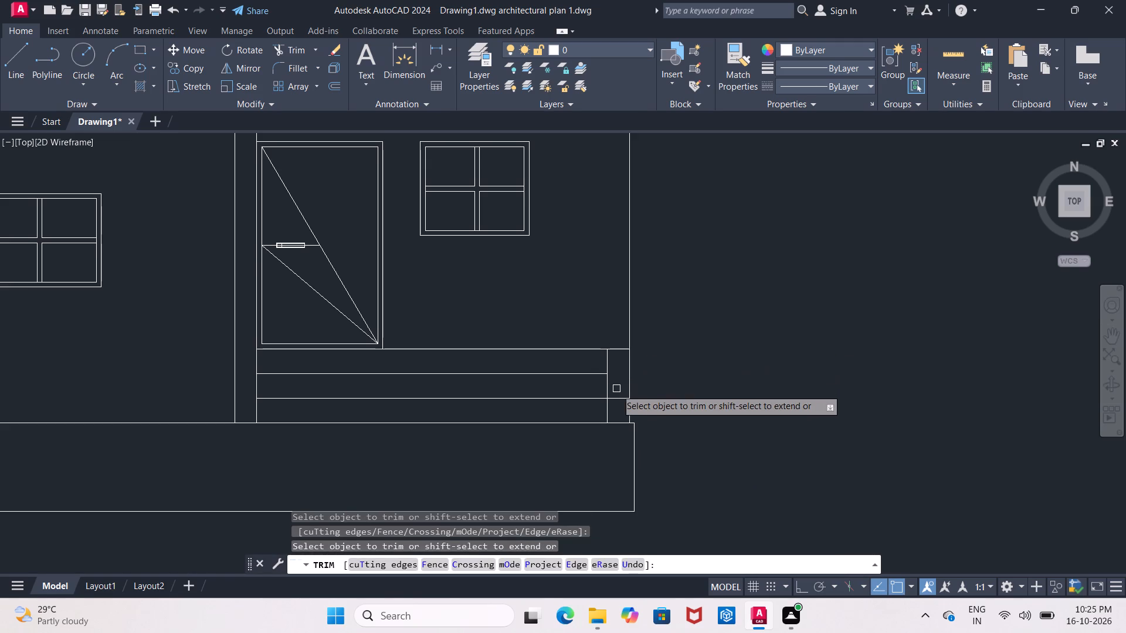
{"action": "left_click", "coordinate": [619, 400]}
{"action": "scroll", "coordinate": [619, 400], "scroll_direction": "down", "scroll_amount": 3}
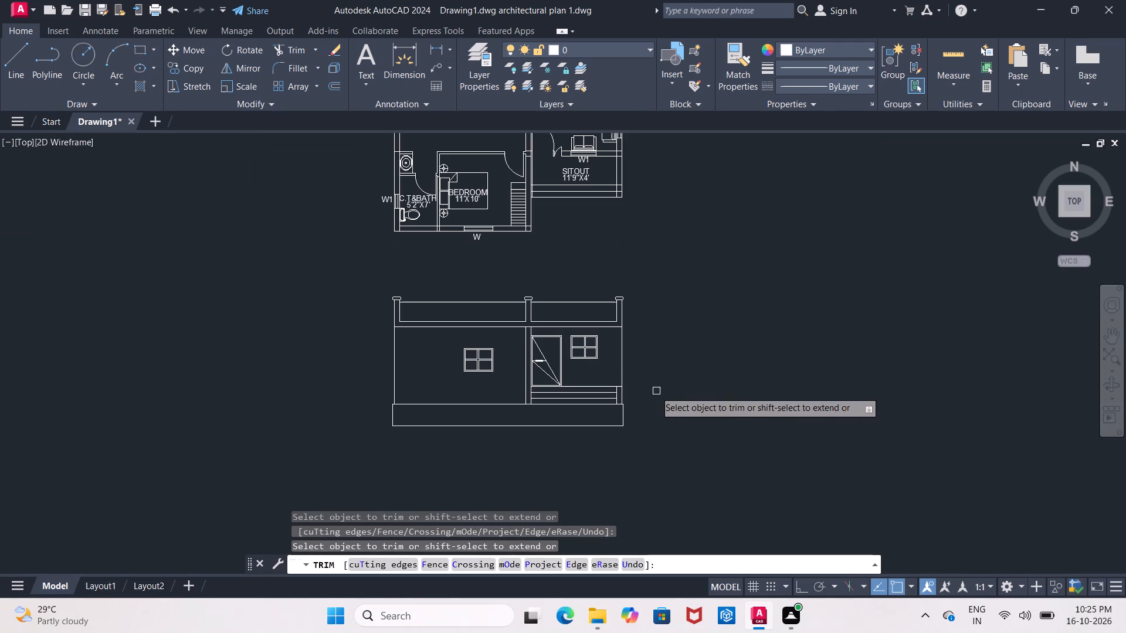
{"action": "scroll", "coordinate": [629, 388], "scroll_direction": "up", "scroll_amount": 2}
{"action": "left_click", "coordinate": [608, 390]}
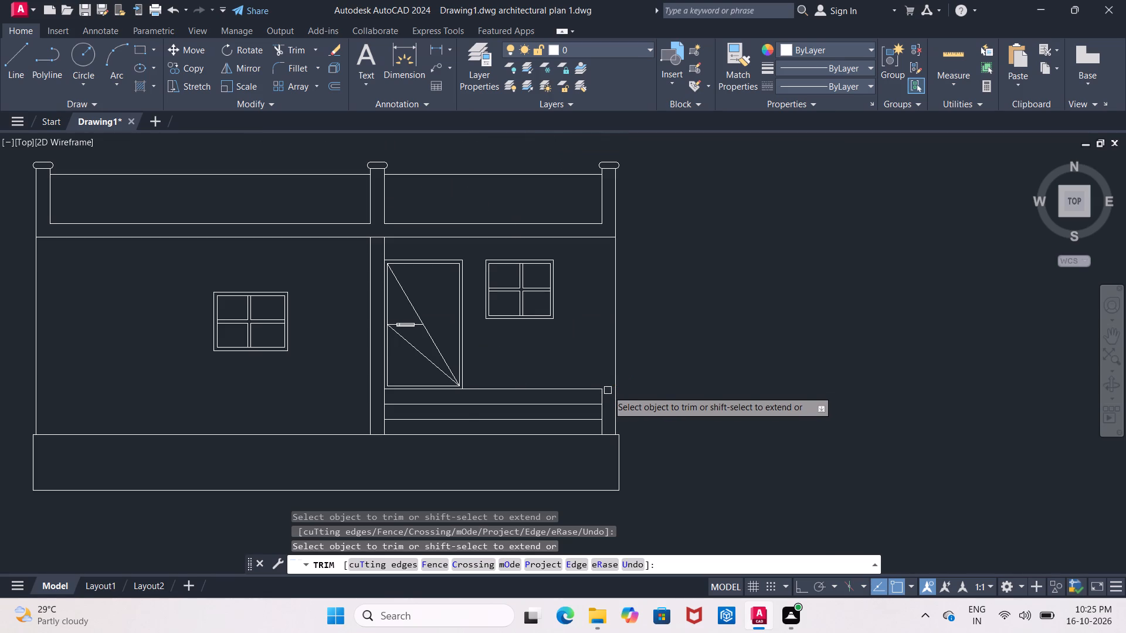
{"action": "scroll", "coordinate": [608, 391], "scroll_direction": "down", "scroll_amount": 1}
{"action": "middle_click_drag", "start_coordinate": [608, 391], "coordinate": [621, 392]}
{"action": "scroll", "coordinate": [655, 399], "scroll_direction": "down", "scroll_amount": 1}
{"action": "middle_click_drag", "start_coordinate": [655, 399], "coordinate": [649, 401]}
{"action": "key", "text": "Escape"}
Move the whole front elevation very slightly upward beneath the floor plan.
{"action": "scroll", "coordinate": [649, 401], "scroll_direction": "down", "scroll_amount": 2}
{"action": "scroll", "coordinate": [663, 384], "scroll_direction": "up", "scroll_amount": 1}
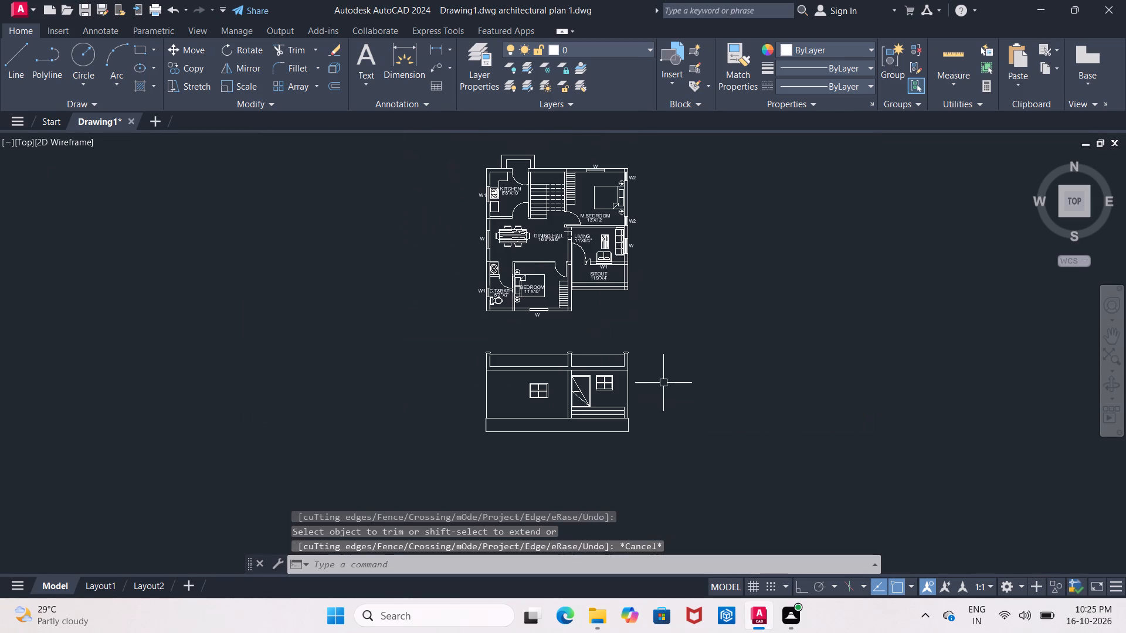
{"action": "middle_click_drag", "start_coordinate": [665, 247], "coordinate": [509, 312]}
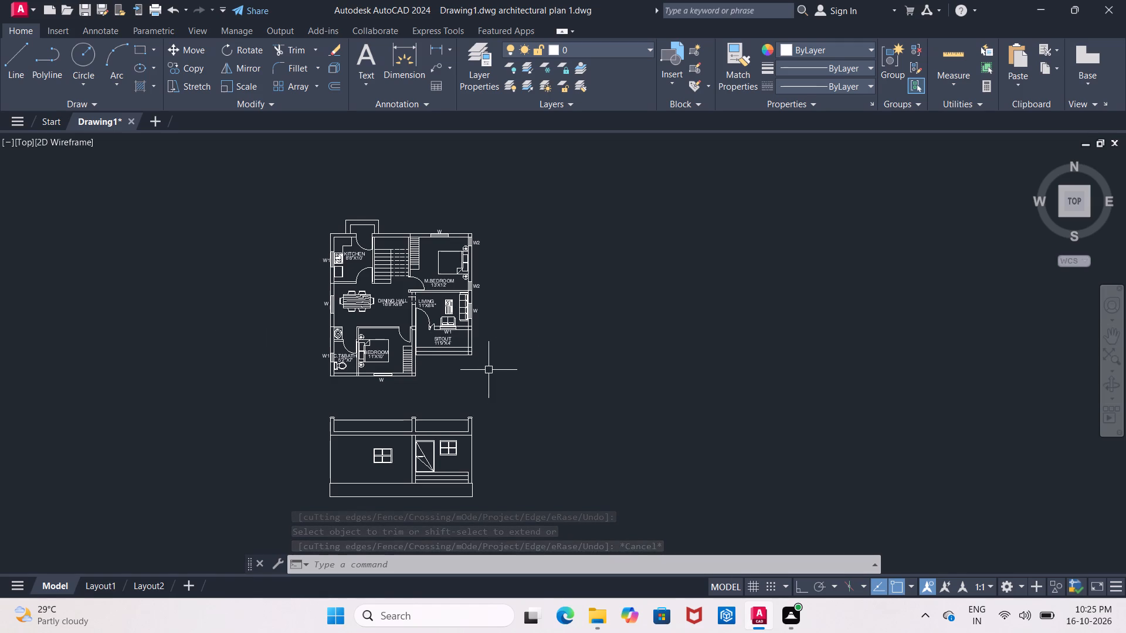
{"action": "middle_click_drag", "start_coordinate": [489, 370], "coordinate": [486, 308]}
{"action": "left_click", "coordinate": [289, 333]}
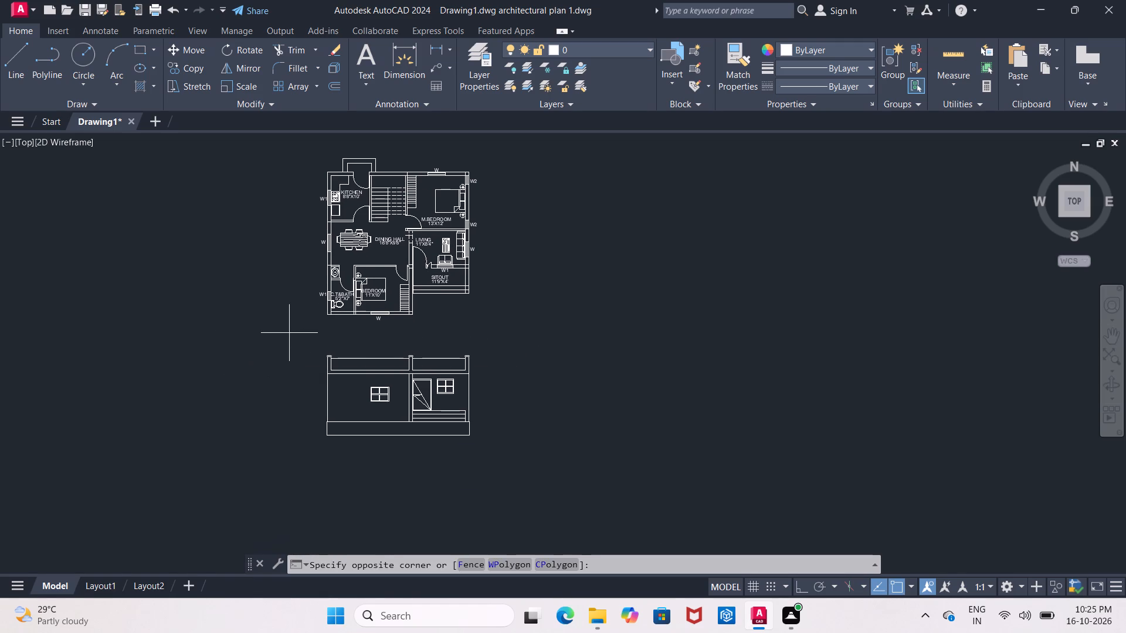
{"action": "left_click", "coordinate": [516, 494]}
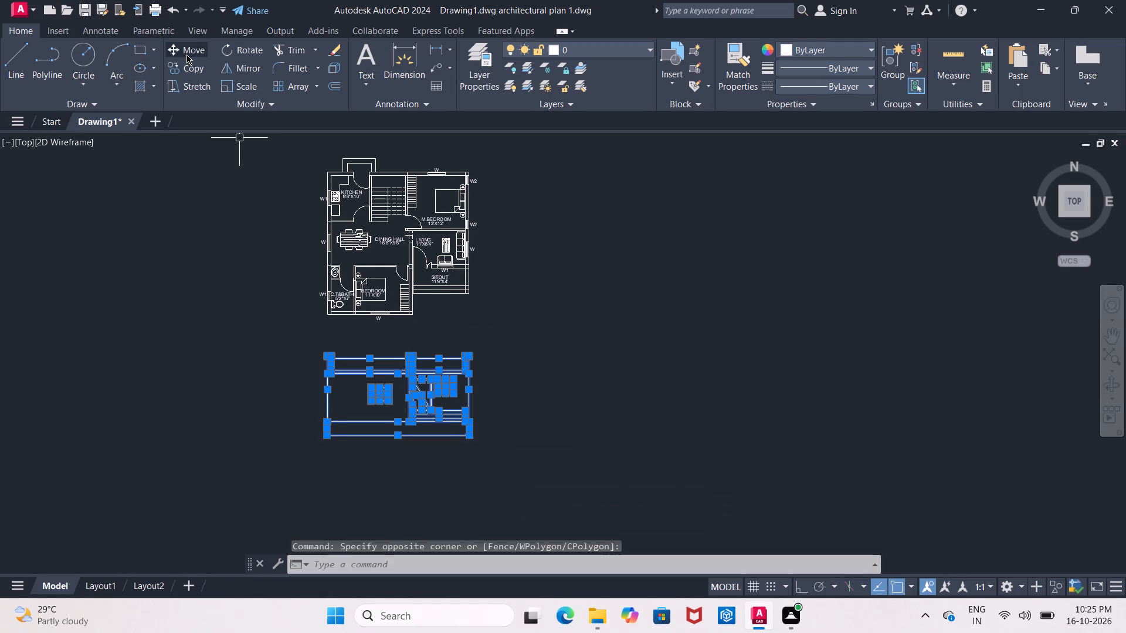
{"action": "left_click", "coordinate": [186, 55]}
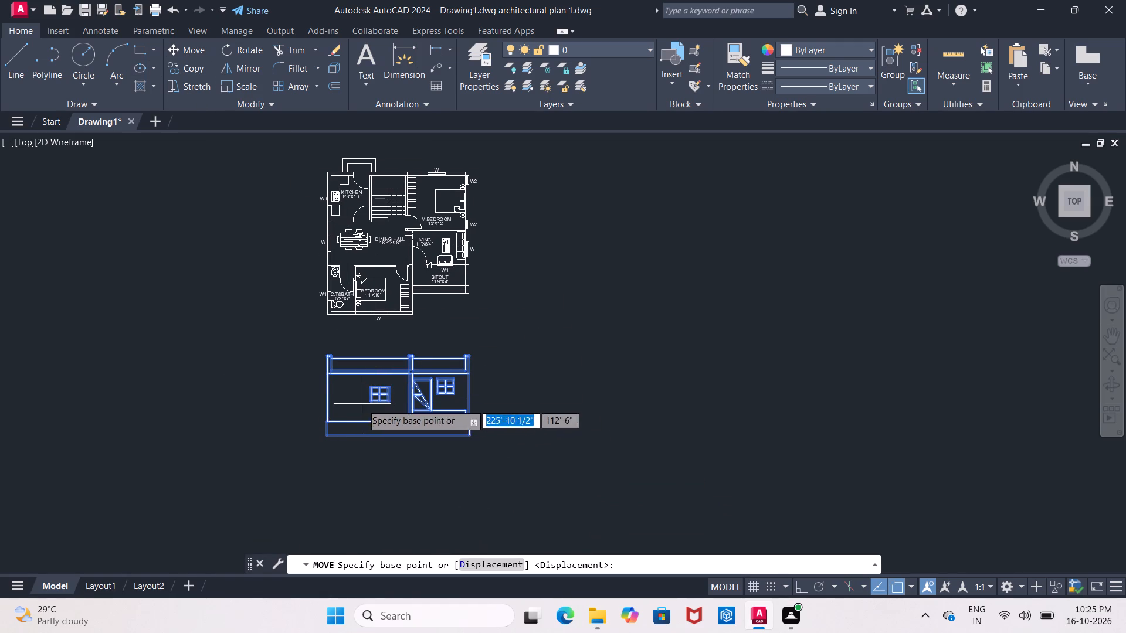
{"action": "left_click", "coordinate": [362, 404]}
{"action": "left_click", "coordinate": [362, 403]}
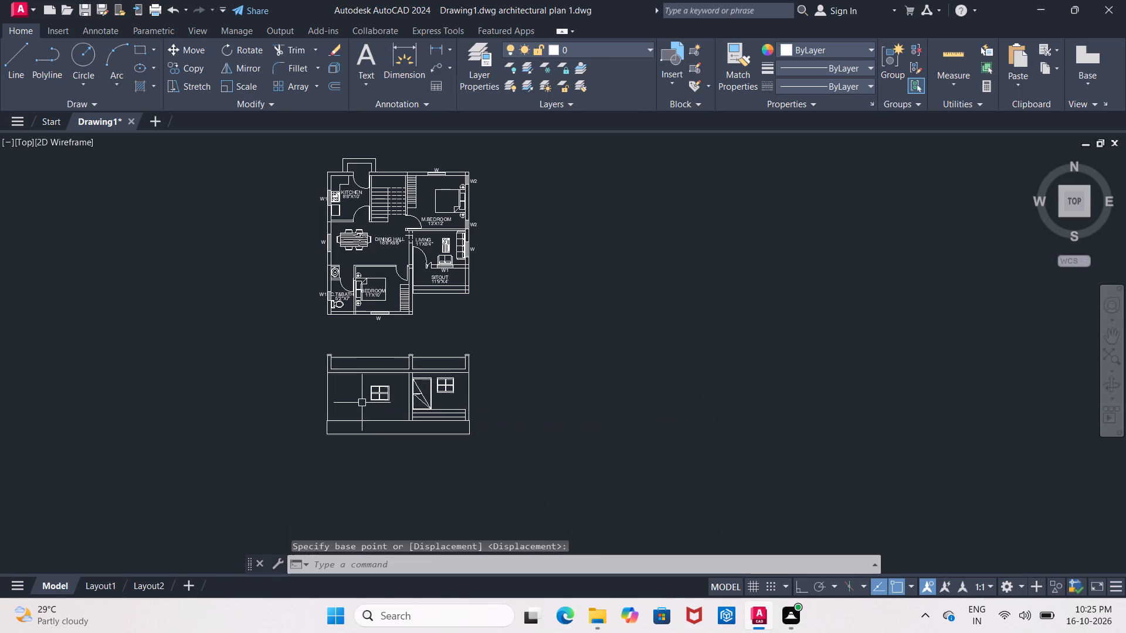
Copy the whole front elevation straight down below the original, with Ortho on.
{"action": "left_click", "coordinate": [304, 341]}
{"action": "left_click", "coordinate": [510, 455]}
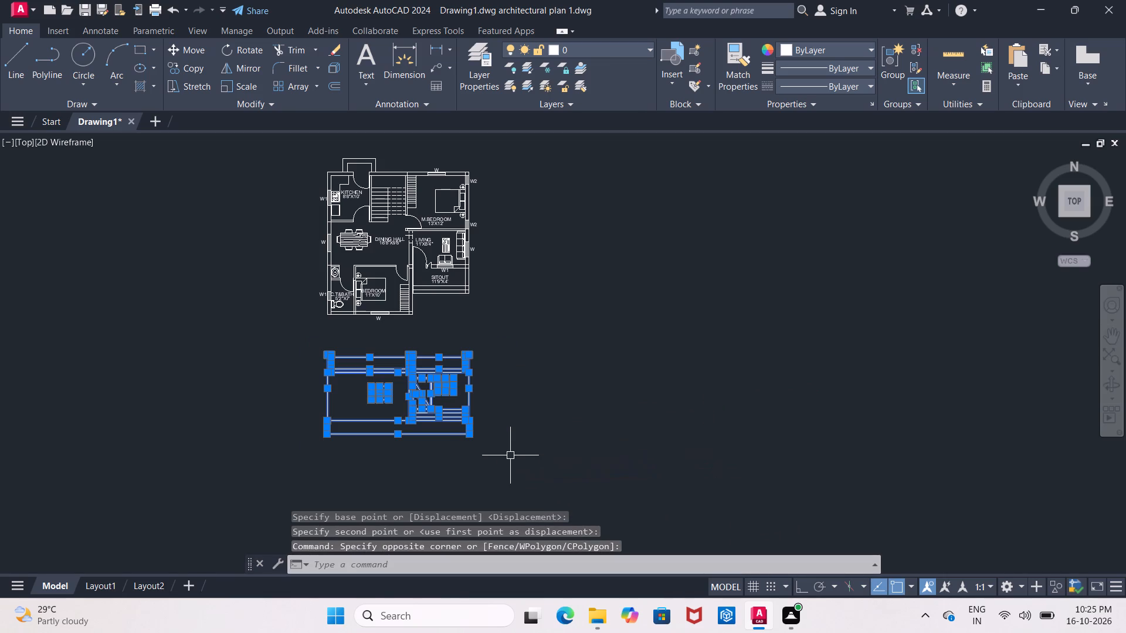
{"action": "left_click", "coordinate": [194, 68]}
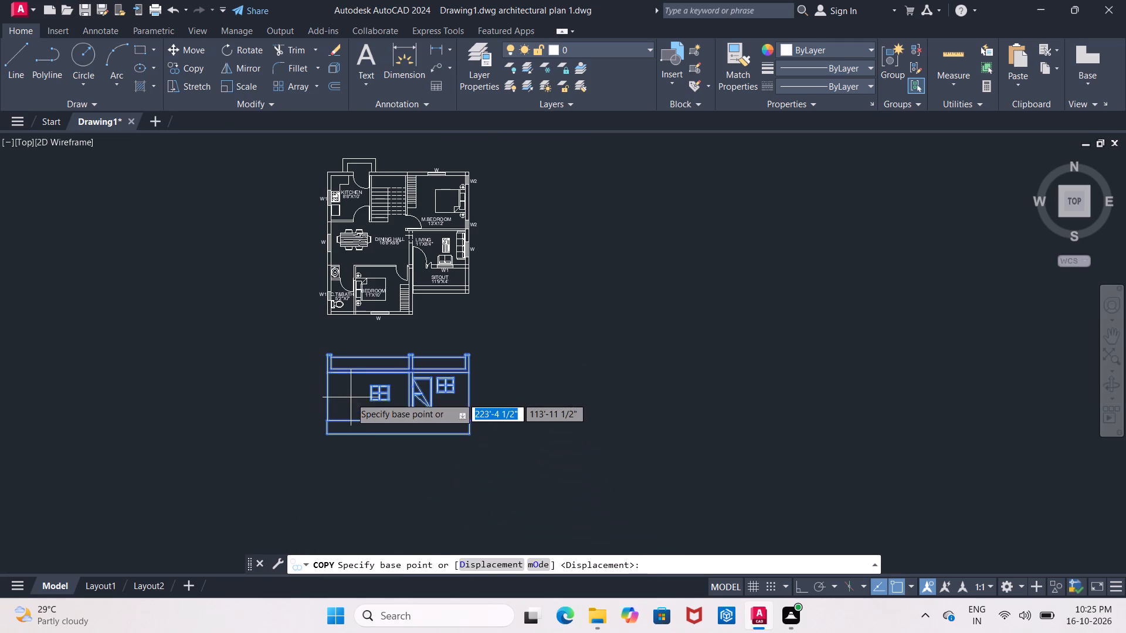
{"action": "left_click", "coordinate": [351, 397]}
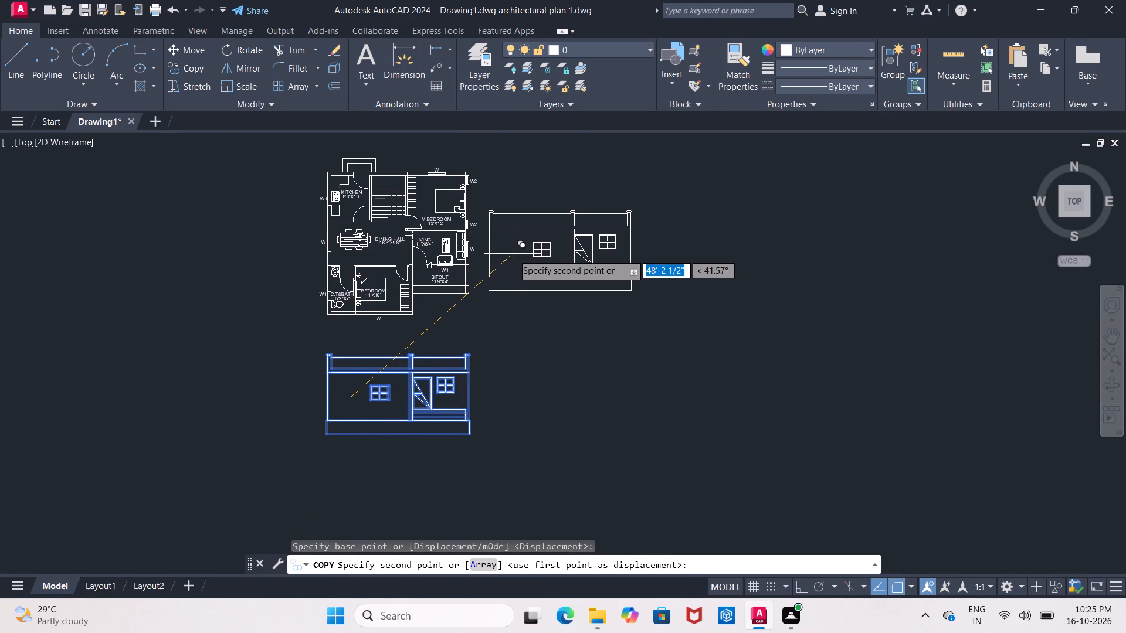
{"action": "middle_click_drag", "start_coordinate": [513, 254], "coordinate": [529, 145]}
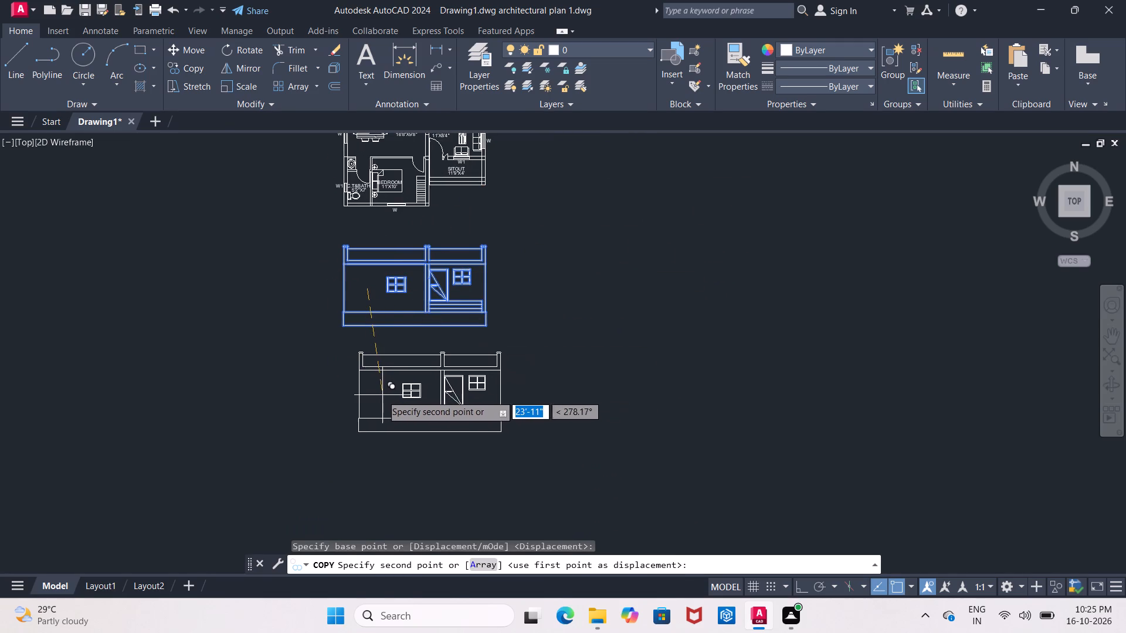
{"action": "left_click", "coordinate": [797, 584]}
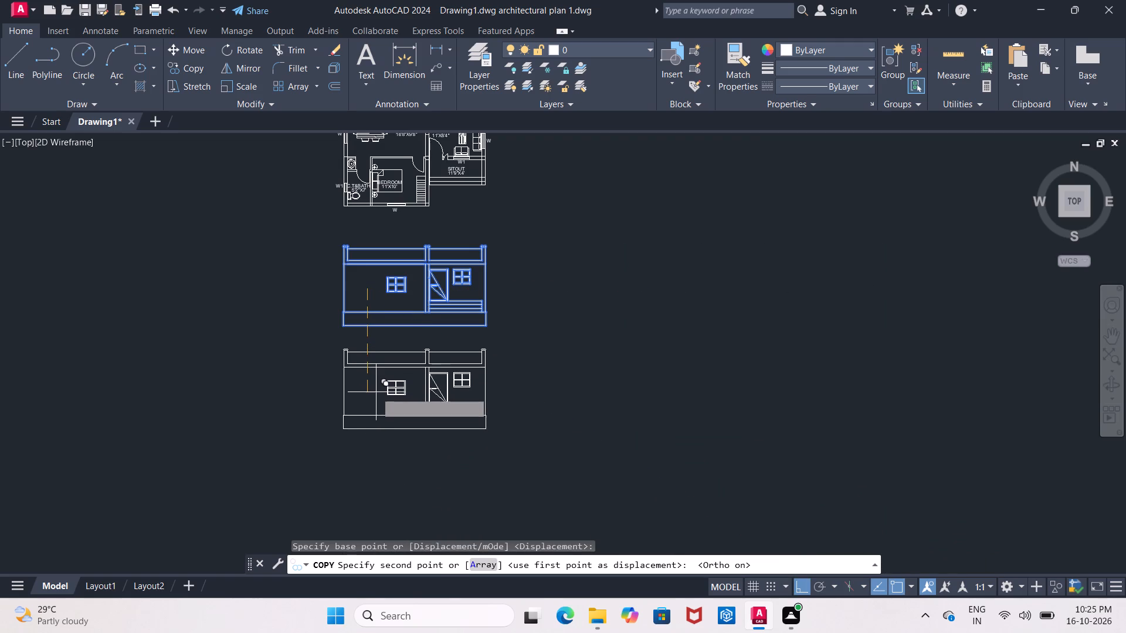
{"action": "left_click", "coordinate": [377, 392]}
{"action": "key", "text": "Escape"}
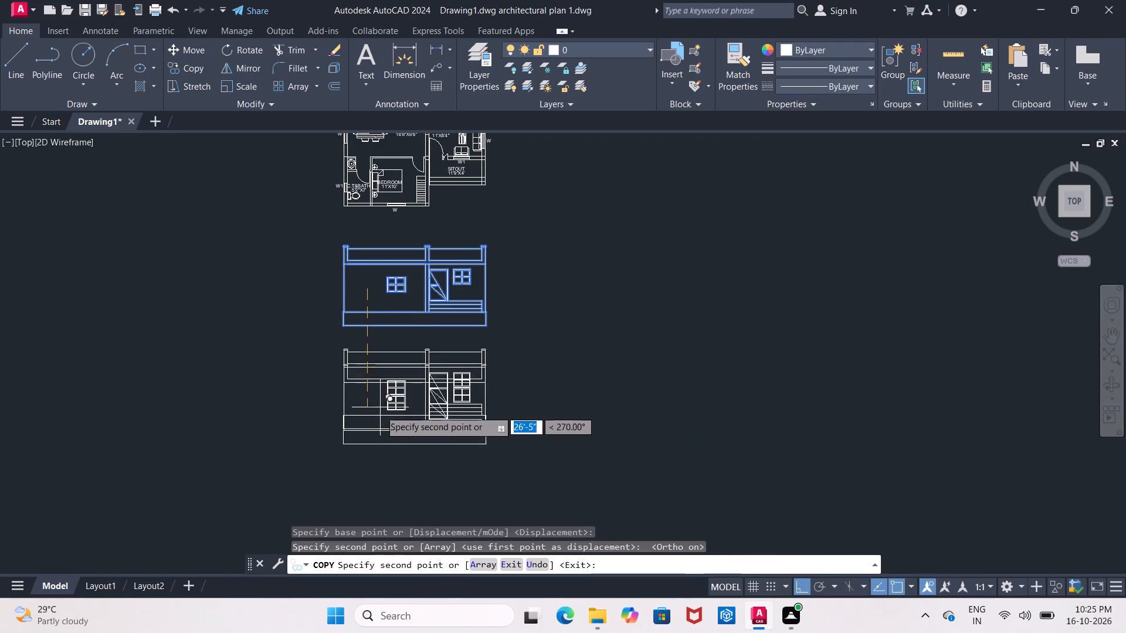
Erase the two horizontal parapet top lines between the columns in the copied elevation.
{"action": "scroll", "coordinate": [377, 389], "scroll_direction": "up", "scroll_amount": 2}
{"action": "middle_click_drag", "start_coordinate": [377, 376], "coordinate": [378, 365]}
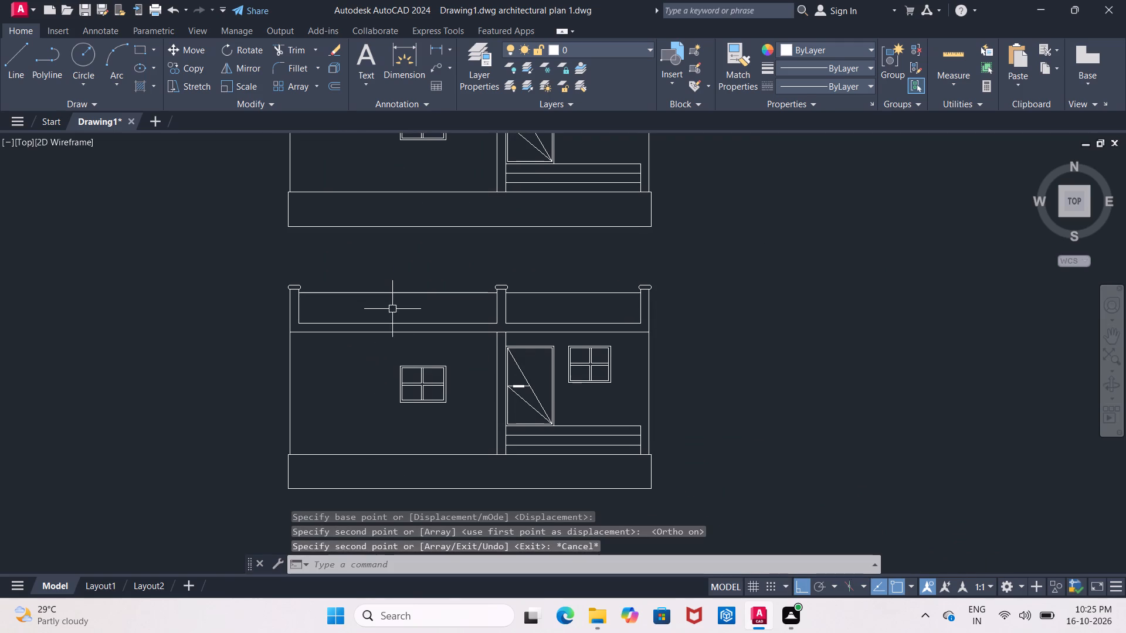
{"action": "left_click", "coordinate": [396, 294]}
{"action": "left_click", "coordinate": [604, 293]}
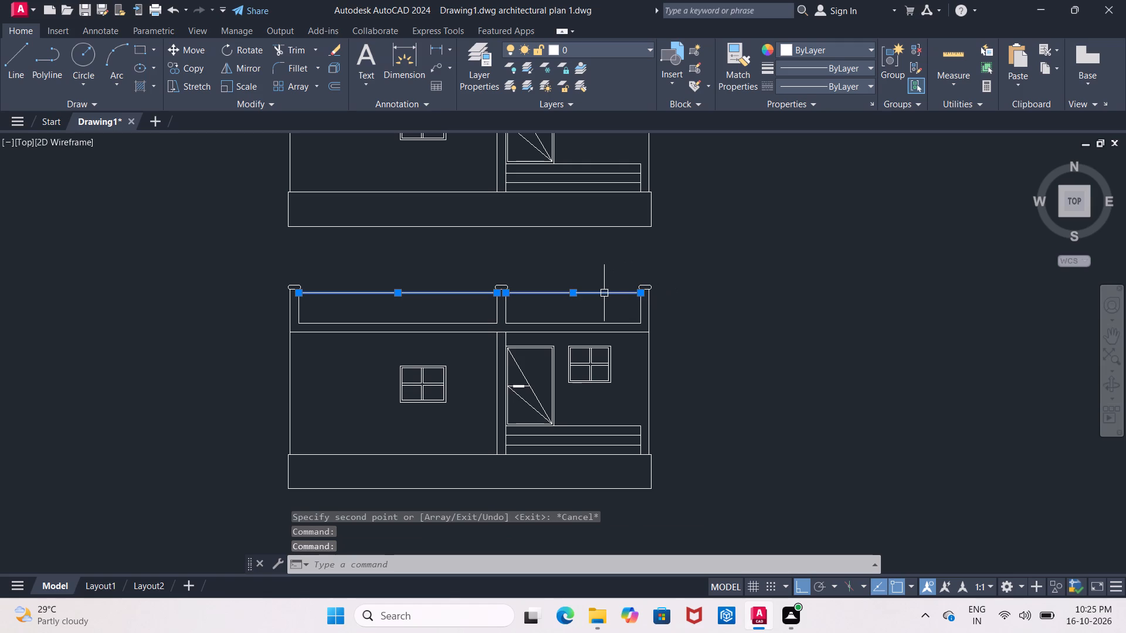
{"action": "key", "text": "Delete"}
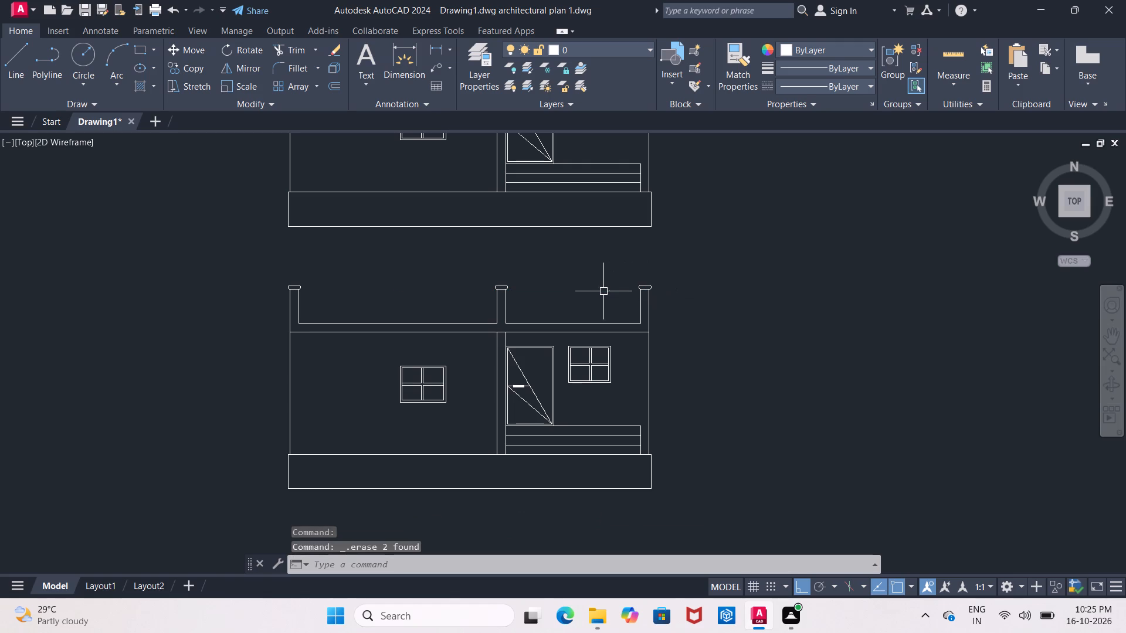
Erase the left column's cap in the copied elevation, removing its top line and both rounded ends.
{"action": "scroll", "coordinate": [307, 303], "scroll_direction": "up", "scroll_amount": 3}
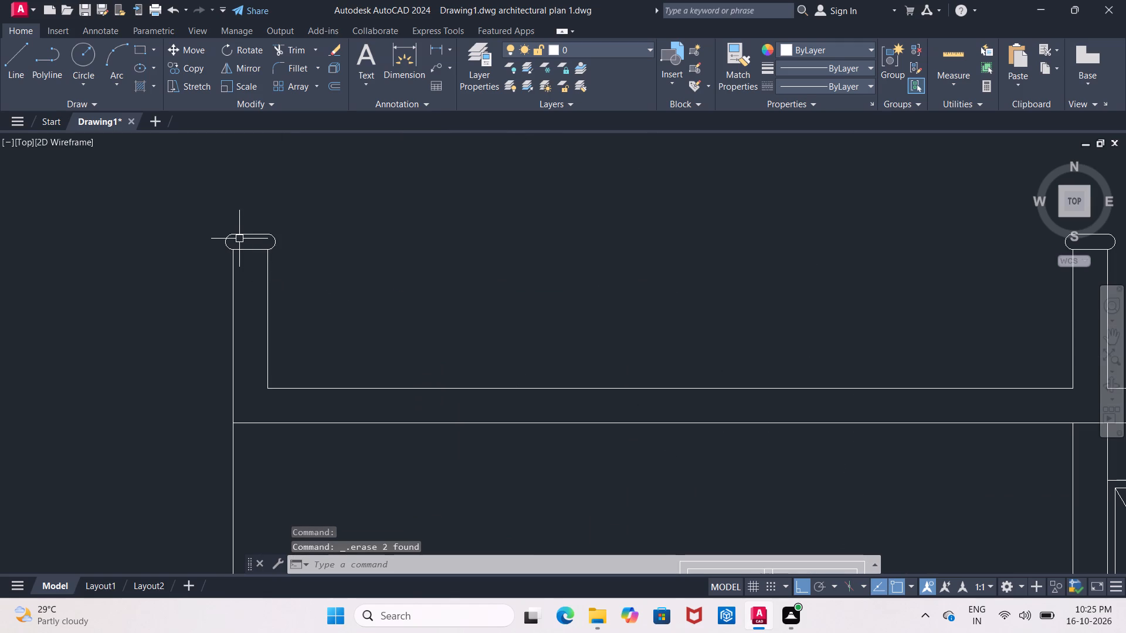
{"action": "left_click", "coordinate": [240, 236]}
{"action": "left_click", "coordinate": [226, 242]}
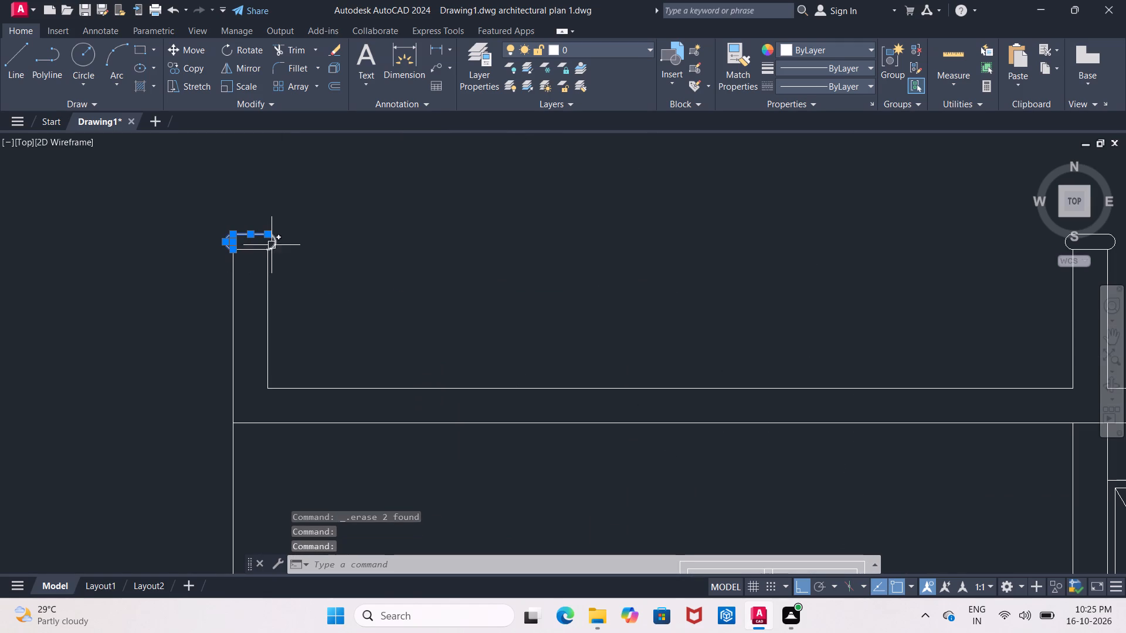
{"action": "left_click", "coordinate": [272, 243]}
{"action": "key", "text": "Delete"}
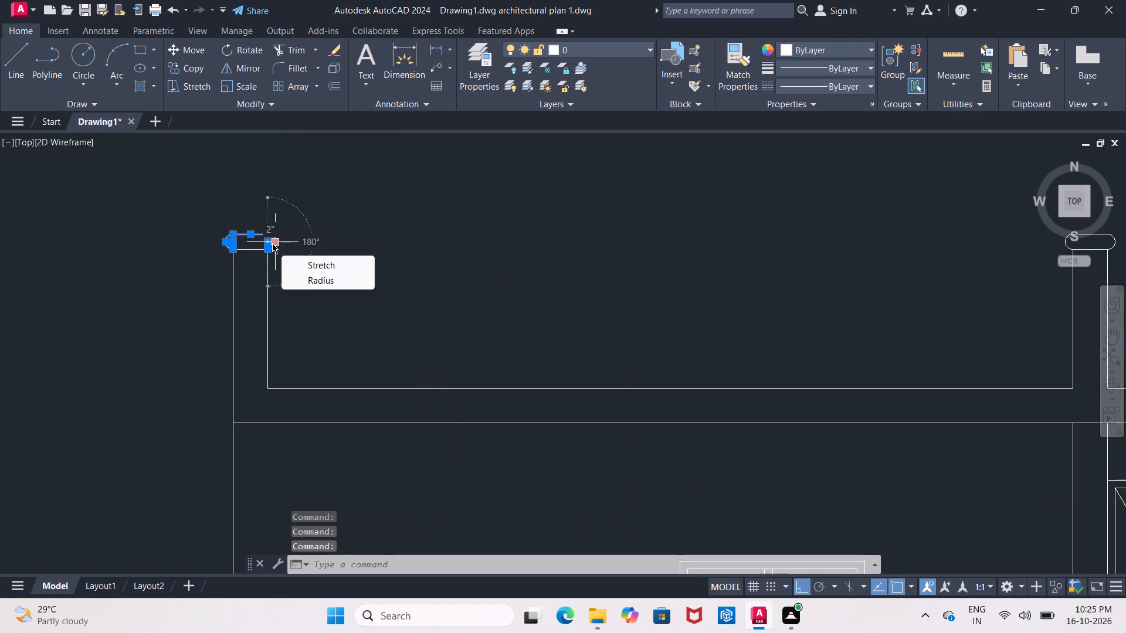
{"action": "key", "text": "Delete"}
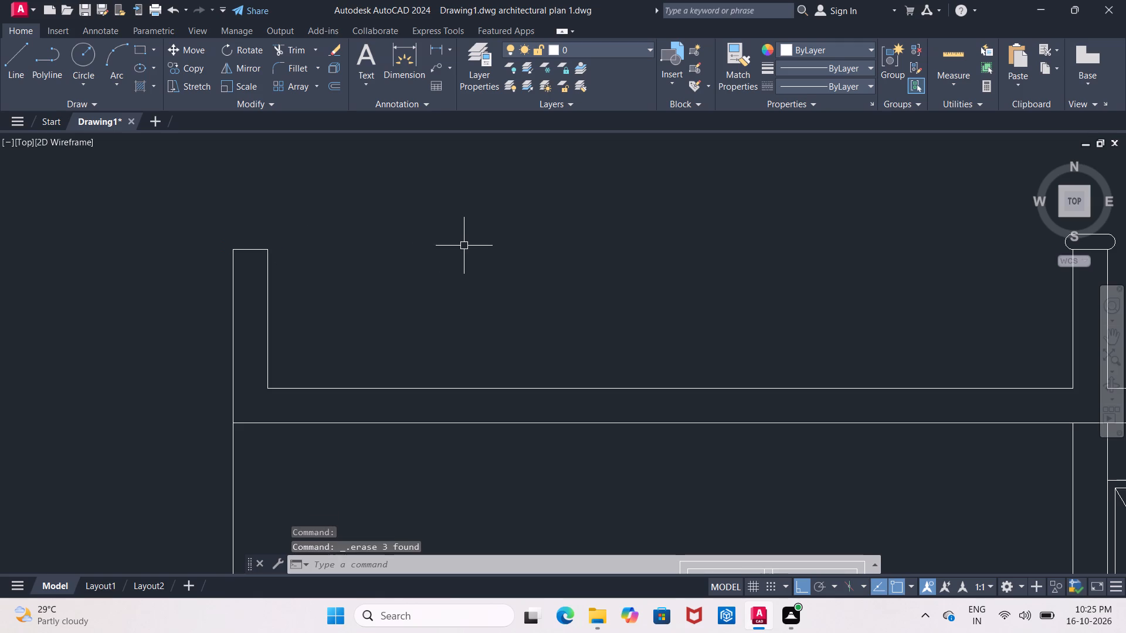
Erase the middle column's complete cap in the copied elevation: both horizontal lines and both end arcs.
{"action": "middle_click_drag", "start_coordinate": [464, 246], "coordinate": [0, 184]}
{"action": "left_click", "coordinate": [491, 175]}
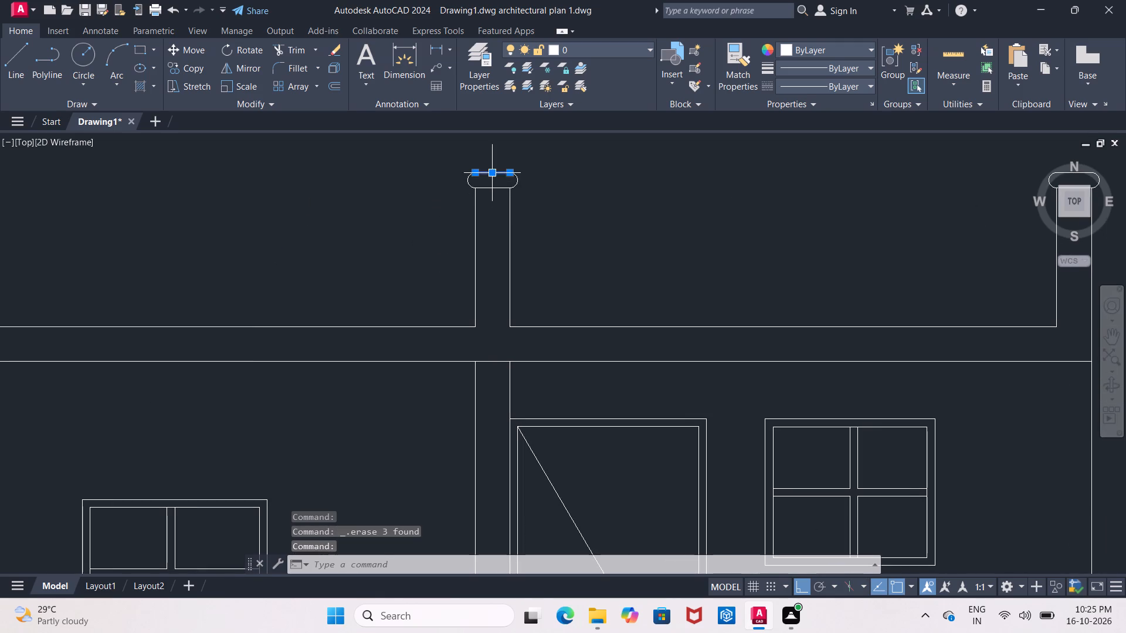
{"action": "left_click", "coordinate": [472, 182]}
{"action": "left_click", "coordinate": [490, 190]}
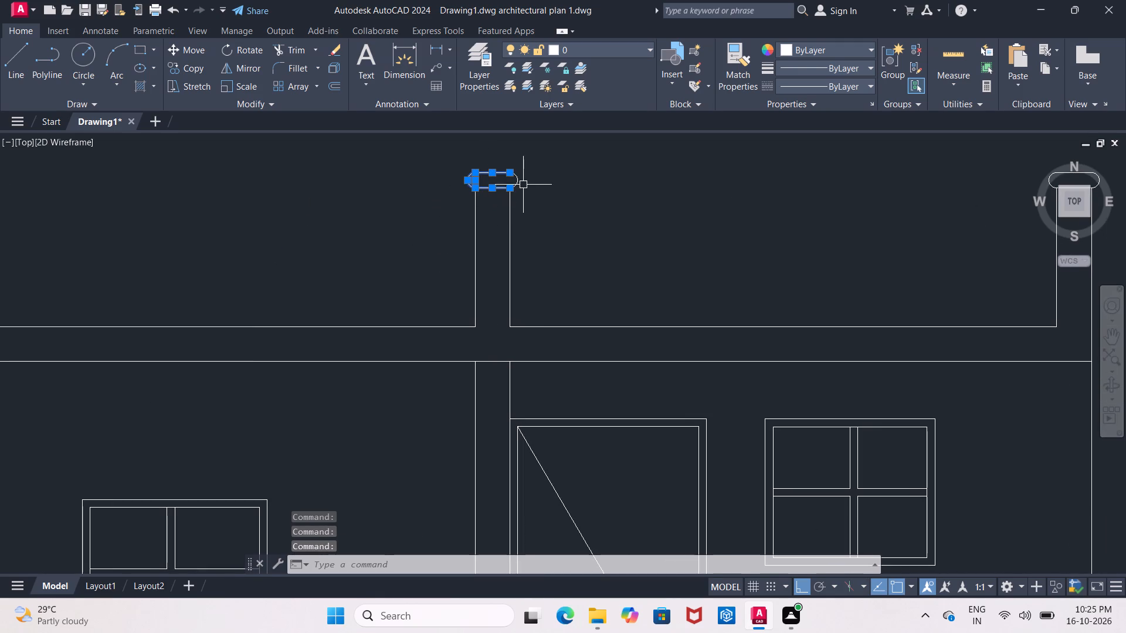
{"action": "left_click", "coordinate": [517, 182]}
{"action": "key", "text": "Delete"}
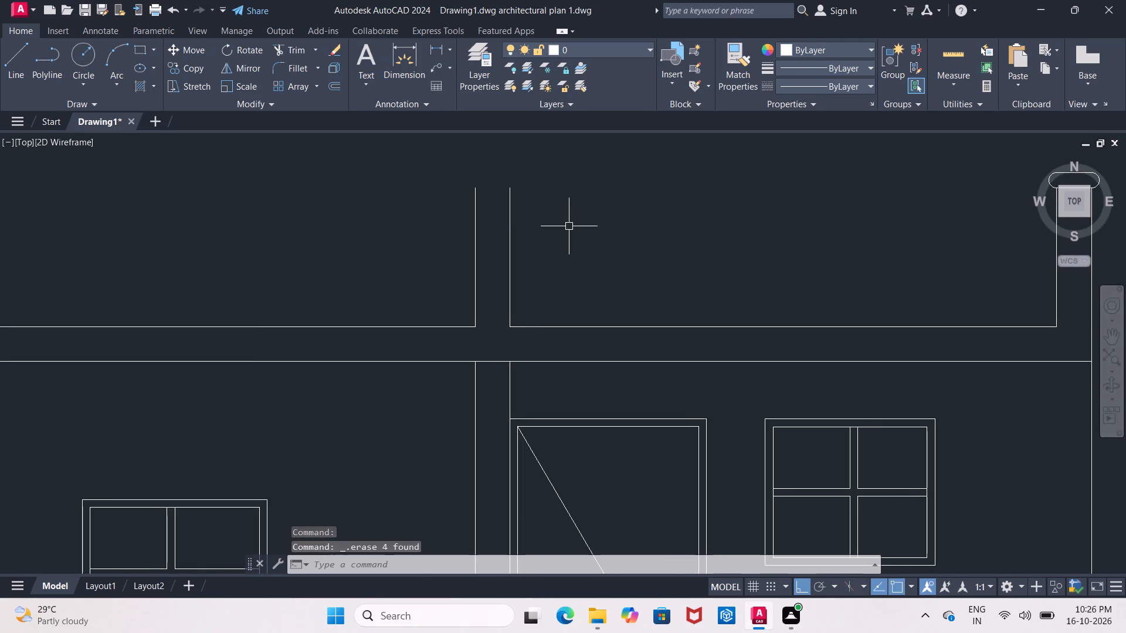
Erase the right column's complete cap in the copied elevation: both horizontal lines and both end arcs.
{"action": "scroll", "coordinate": [569, 226], "scroll_direction": "up", "scroll_amount": 1}
{"action": "middle_click_drag", "start_coordinate": [558, 251], "coordinate": [263, 270]}
{"action": "scroll", "coordinate": [263, 270], "scroll_direction": "down", "scroll_amount": 3}
{"action": "scroll", "coordinate": [465, 251], "scroll_direction": "up", "scroll_amount": 2}
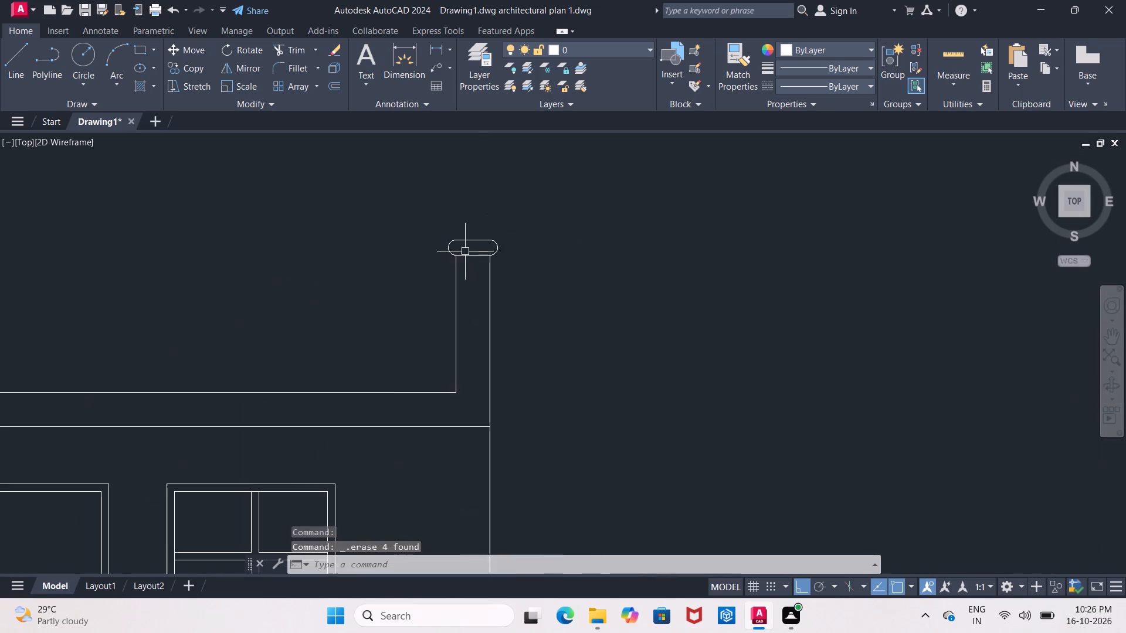
{"action": "scroll", "coordinate": [466, 251], "scroll_direction": "up", "scroll_amount": 1}
{"action": "left_click", "coordinate": [473, 232]}
{"action": "left_click", "coordinate": [477, 258]}
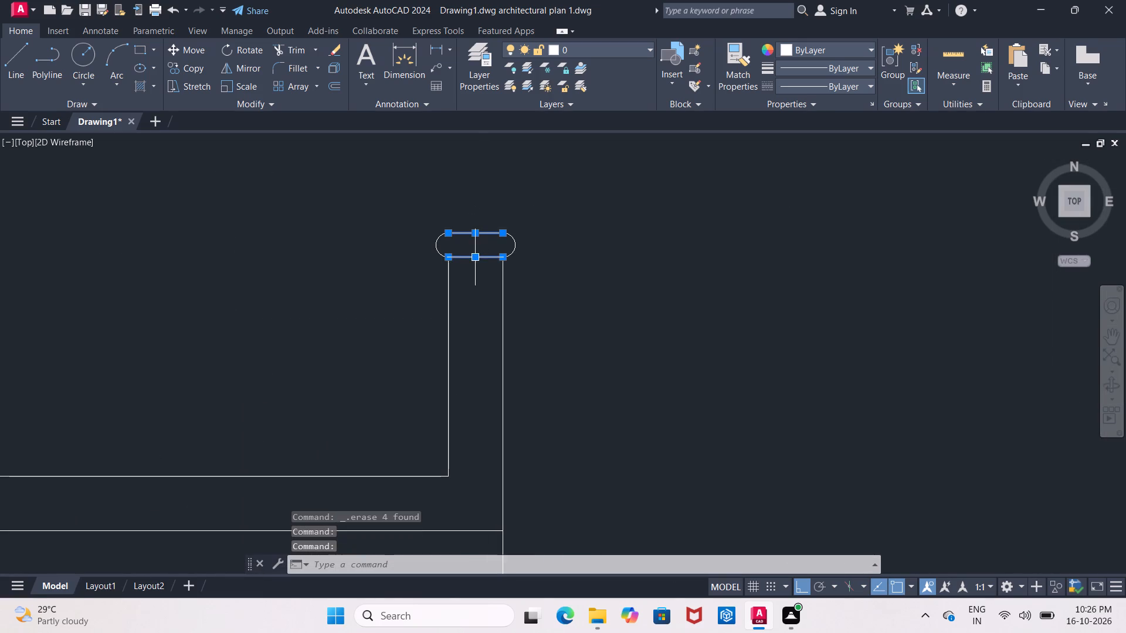
{"action": "left_click", "coordinate": [438, 244]}
{"action": "left_click", "coordinate": [516, 246]}
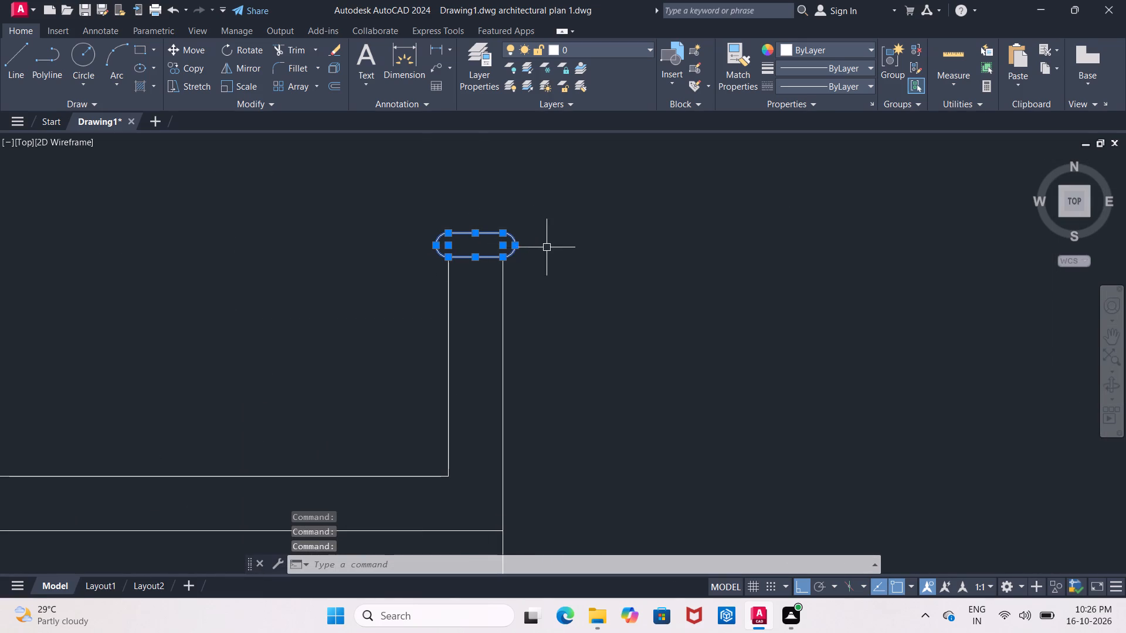
{"action": "key", "text": "Delete"}
{"action": "scroll", "coordinate": [541, 283], "scroll_direction": "down", "scroll_amount": 3}
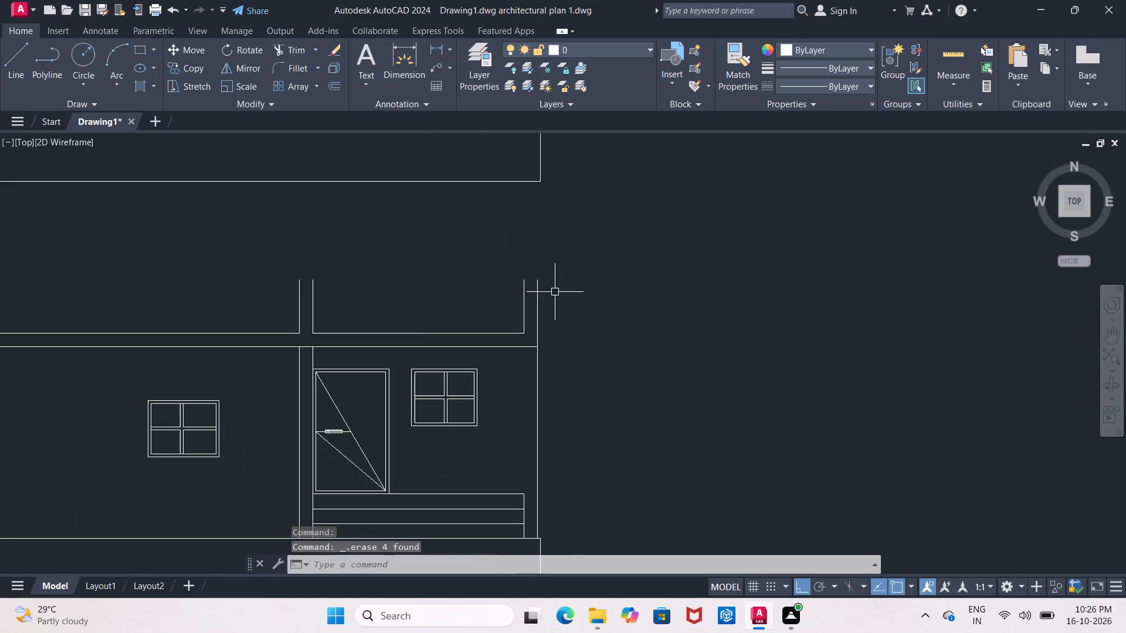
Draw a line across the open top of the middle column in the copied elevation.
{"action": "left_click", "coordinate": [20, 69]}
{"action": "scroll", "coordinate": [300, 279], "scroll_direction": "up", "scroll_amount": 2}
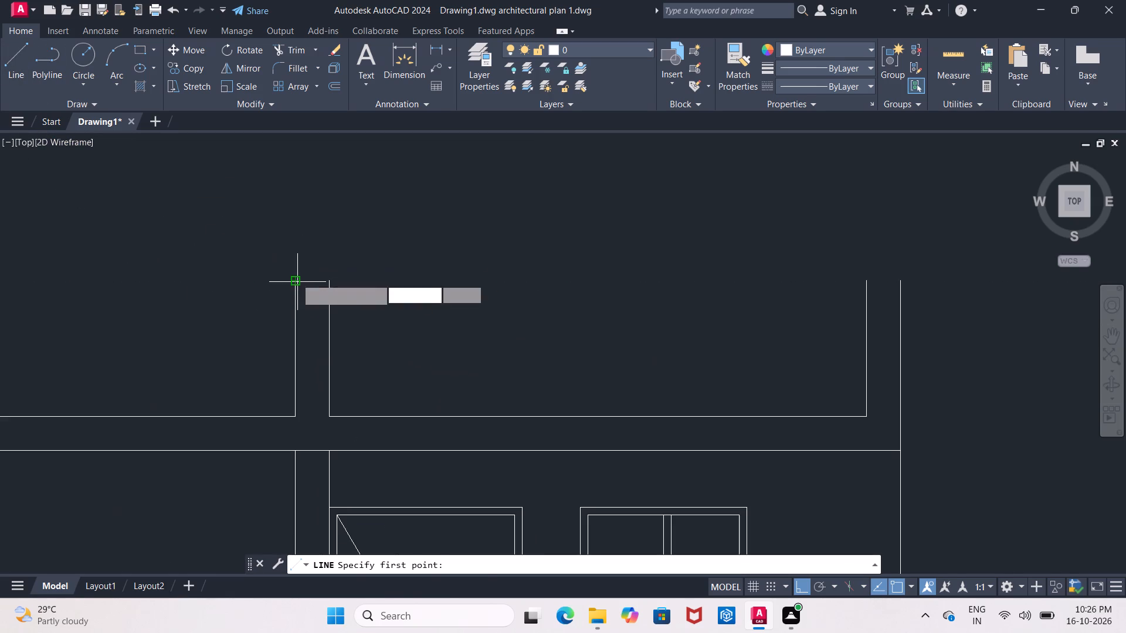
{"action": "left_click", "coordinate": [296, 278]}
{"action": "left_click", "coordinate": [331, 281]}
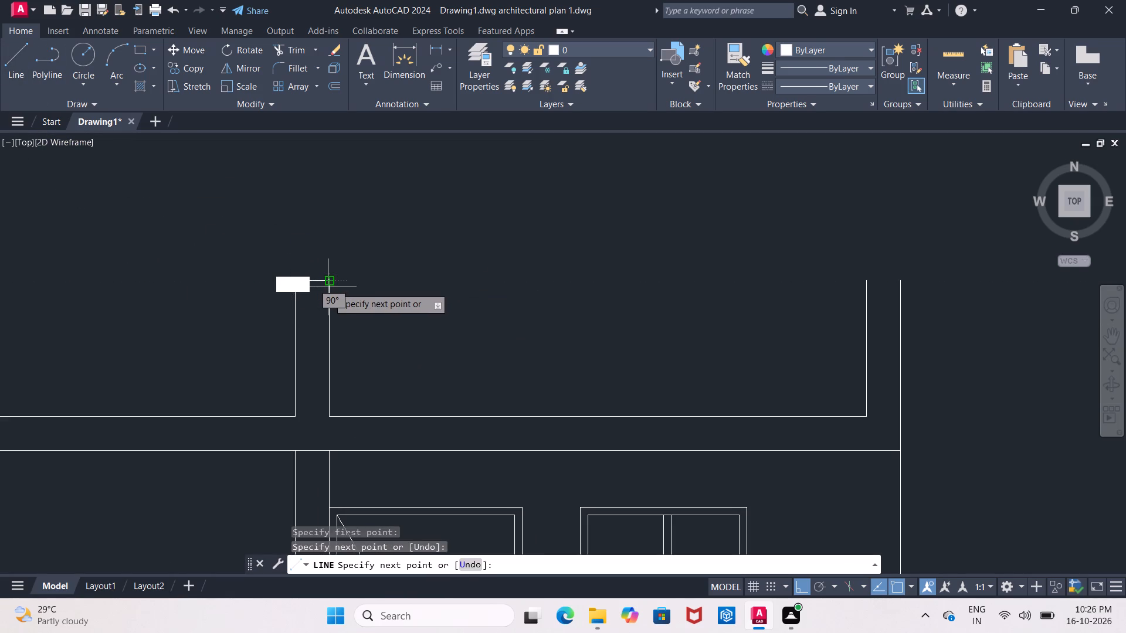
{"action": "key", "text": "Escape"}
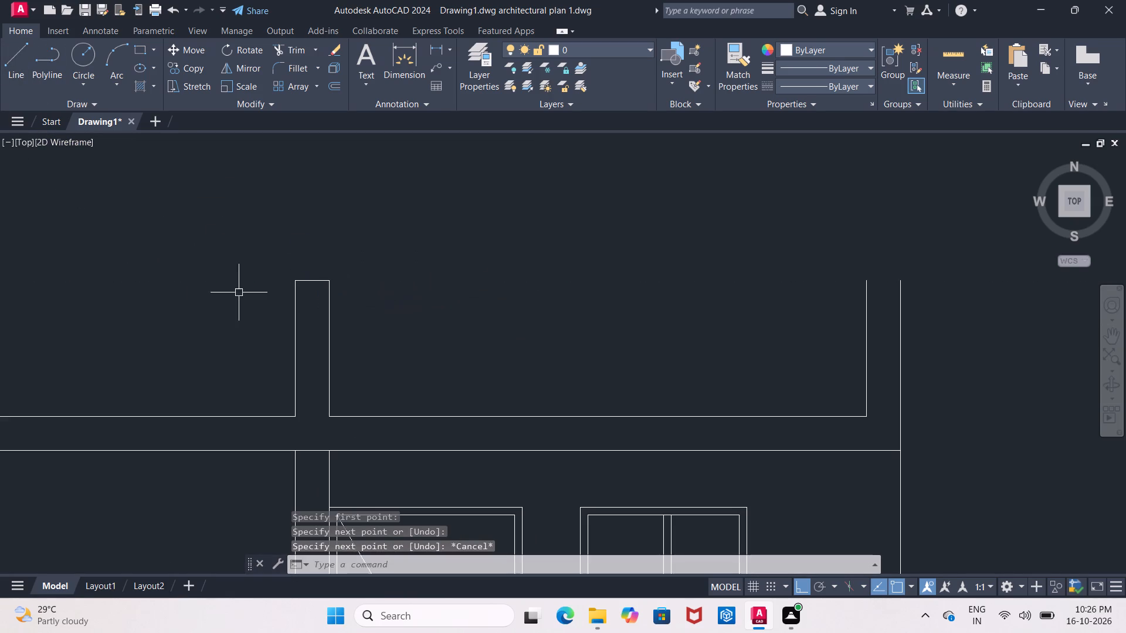
Erase the middle column above the roof slab: its two vertical edges and top line.
{"action": "left_click_drag", "start_coordinate": [238, 264], "coordinate": [243, 267]}
{"action": "left_click", "coordinate": [358, 423]}
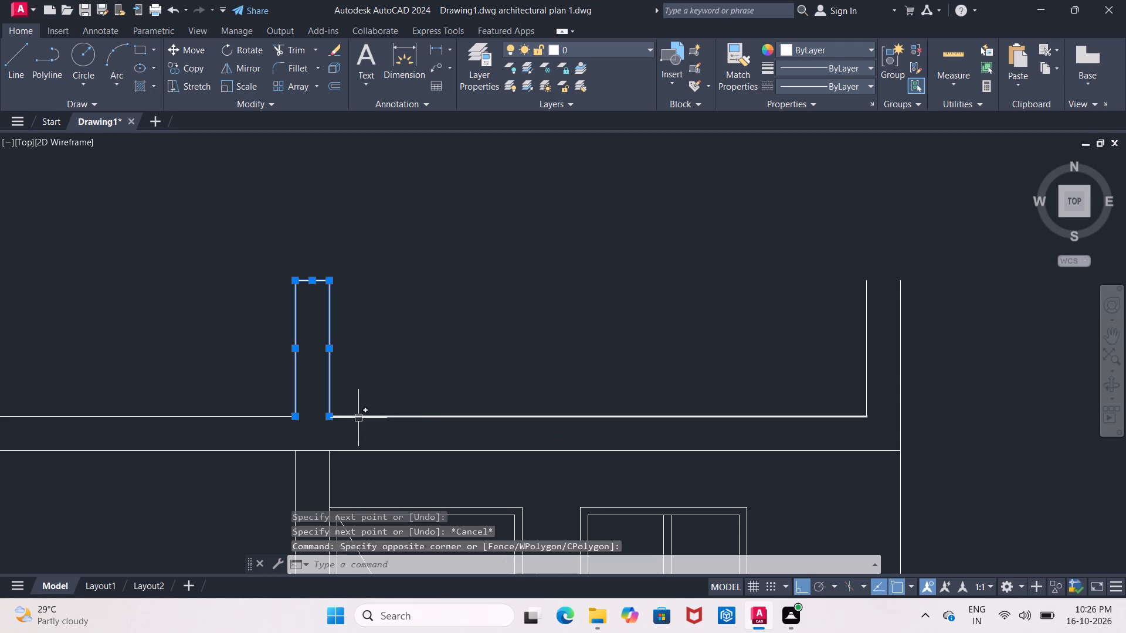
{"action": "key", "text": "Delete"}
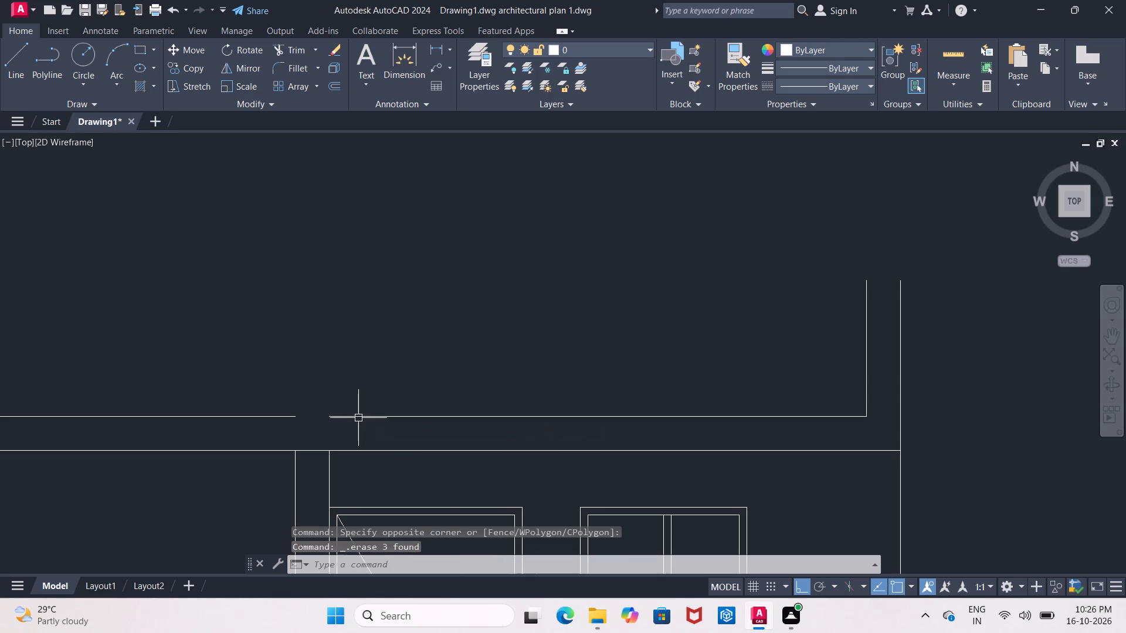
Extend the roof slab's top line across the gap left by the removed middle column in the copied elevation.
{"action": "type", "text": "EC"}
{"action": "key", "text": "Return"}
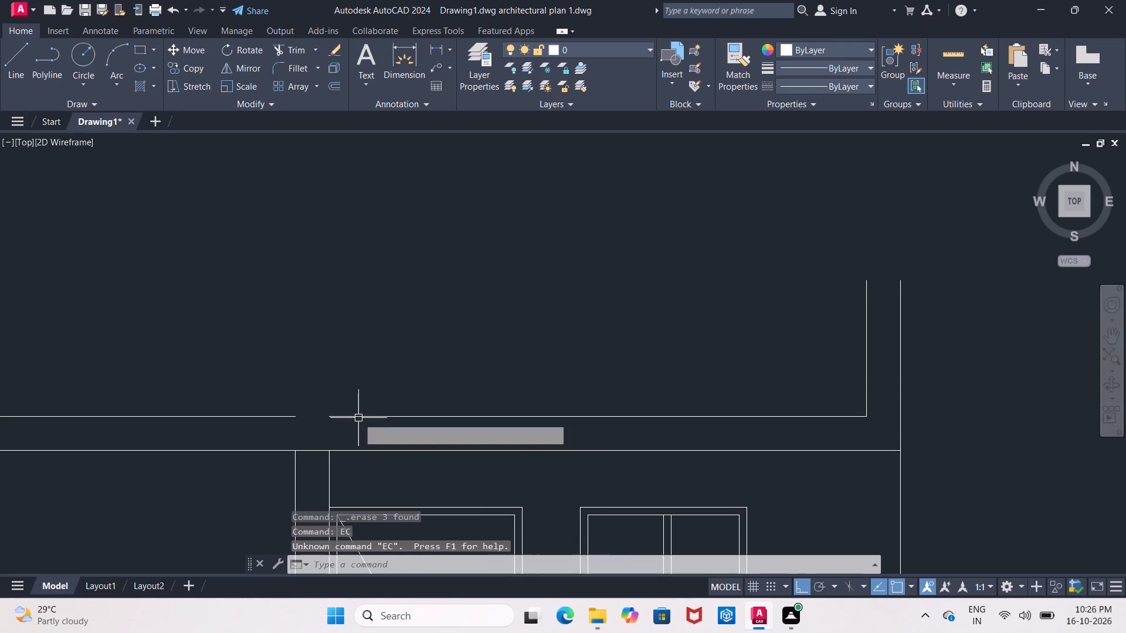
{"action": "key", "text": "Escape"}
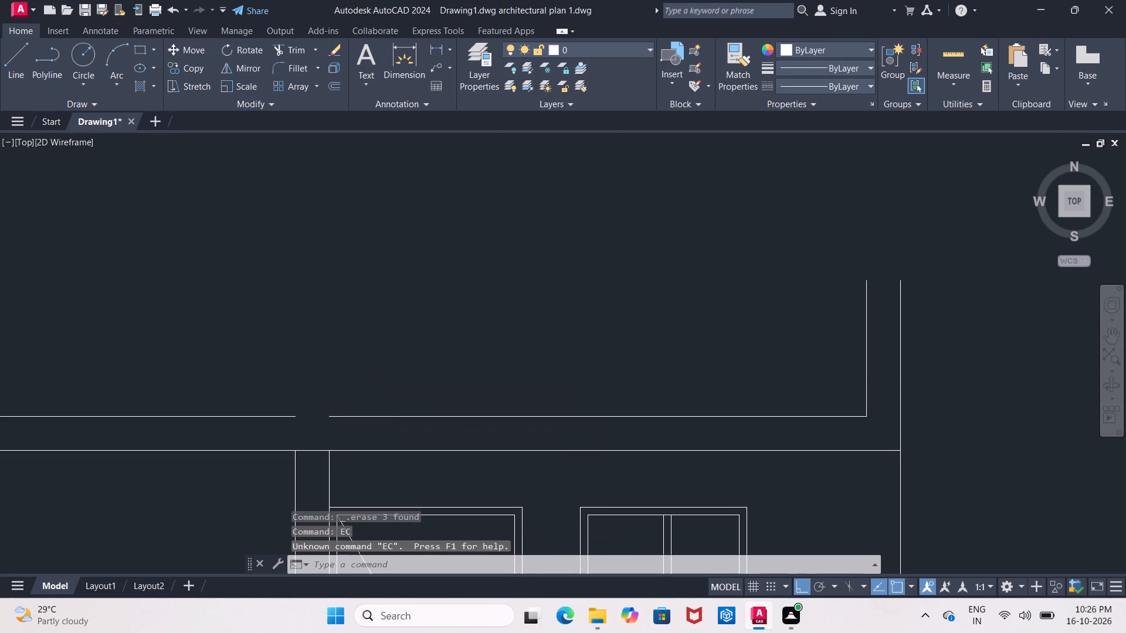
{"action": "type", "text": "EX"}
{"action": "key", "text": "Return"}
{"action": "key", "text": "Return"}
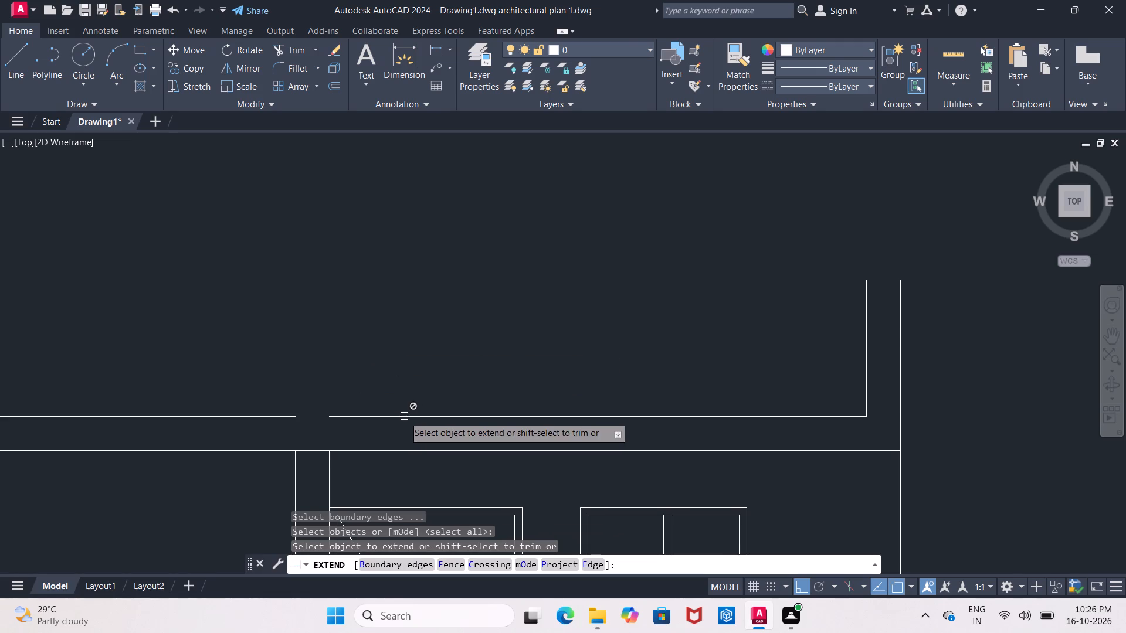
{"action": "triple_click", "coordinate": [292, 414]}
{"action": "scroll", "coordinate": [310, 411], "scroll_direction": "down", "scroll_amount": 2}
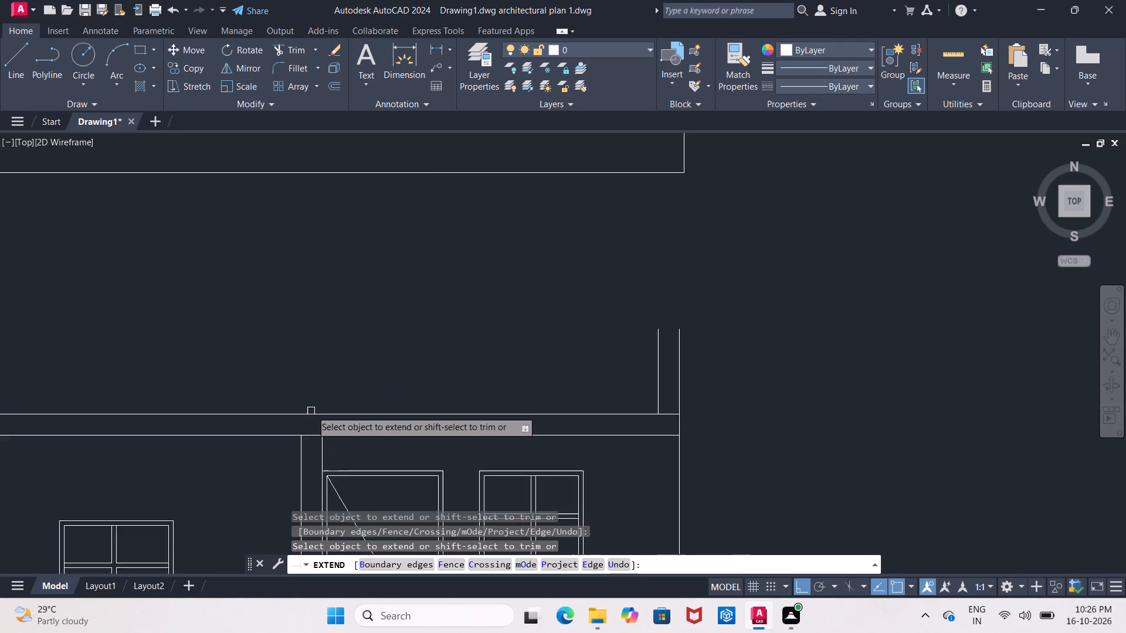
{"action": "scroll", "coordinate": [313, 410], "scroll_direction": "down", "scroll_amount": 1}
{"action": "middle_click_drag", "start_coordinate": [321, 407], "coordinate": [405, 409]}
{"action": "left_click", "coordinate": [459, 412]}
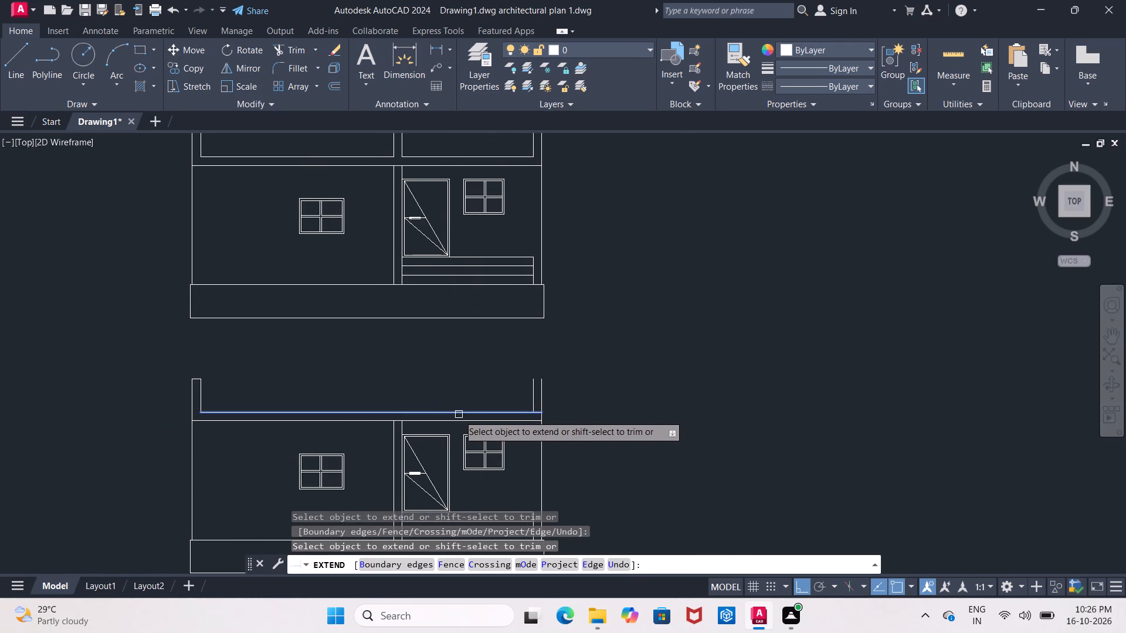
{"action": "key", "text": "Escape"}
Trim the slab's top line between the two vertical edges of the right column.
{"action": "scroll", "coordinate": [551, 415], "scroll_direction": "up", "scroll_amount": 2}
{"action": "type", "text": "TR"}
{"action": "key", "text": "Return"}
{"action": "key", "text": "Return"}
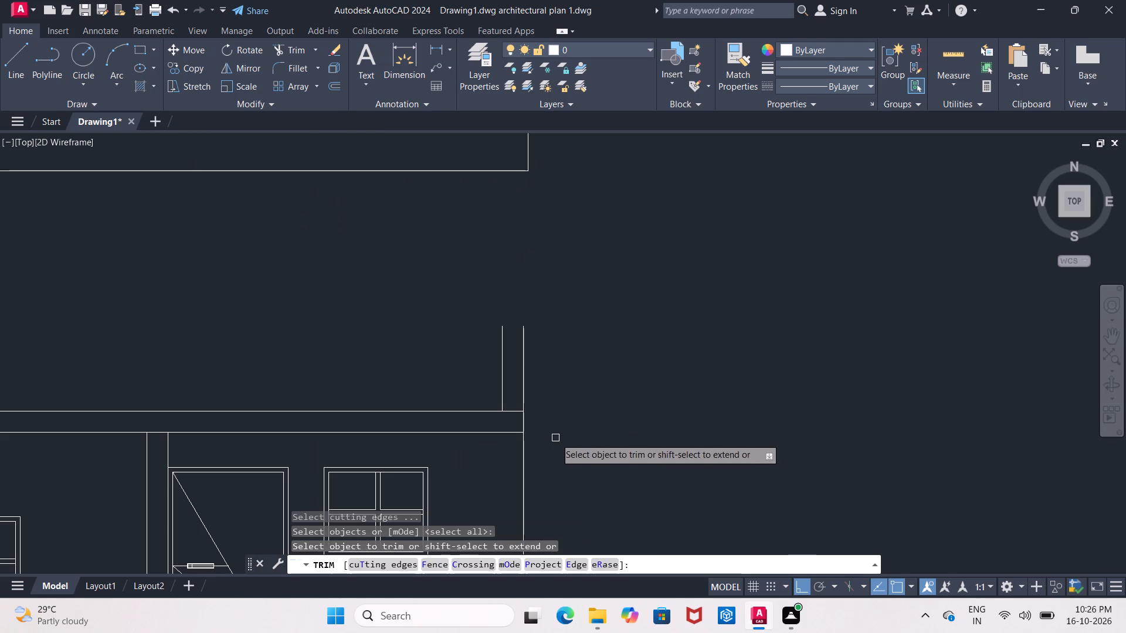
{"action": "scroll", "coordinate": [555, 438], "scroll_direction": "up", "scroll_amount": 2}
{"action": "left_click", "coordinate": [445, 372]}
{"action": "scroll", "coordinate": [447, 372], "scroll_direction": "down", "scroll_amount": 1}
{"action": "middle_click", "coordinate": [447, 372]}
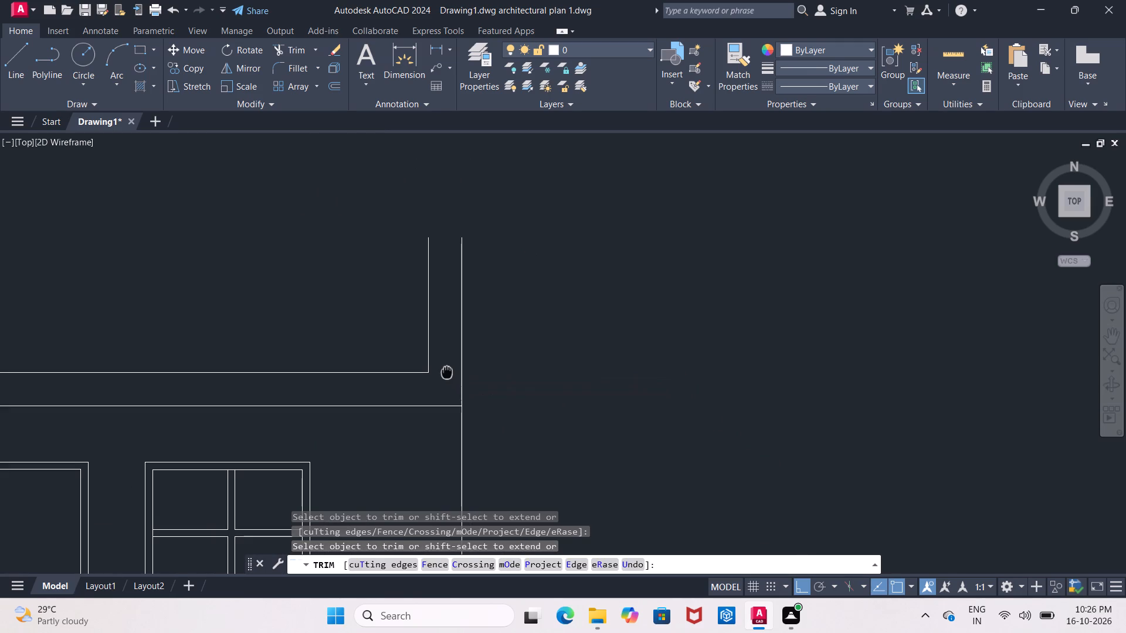
{"action": "key", "text": "Escape"}
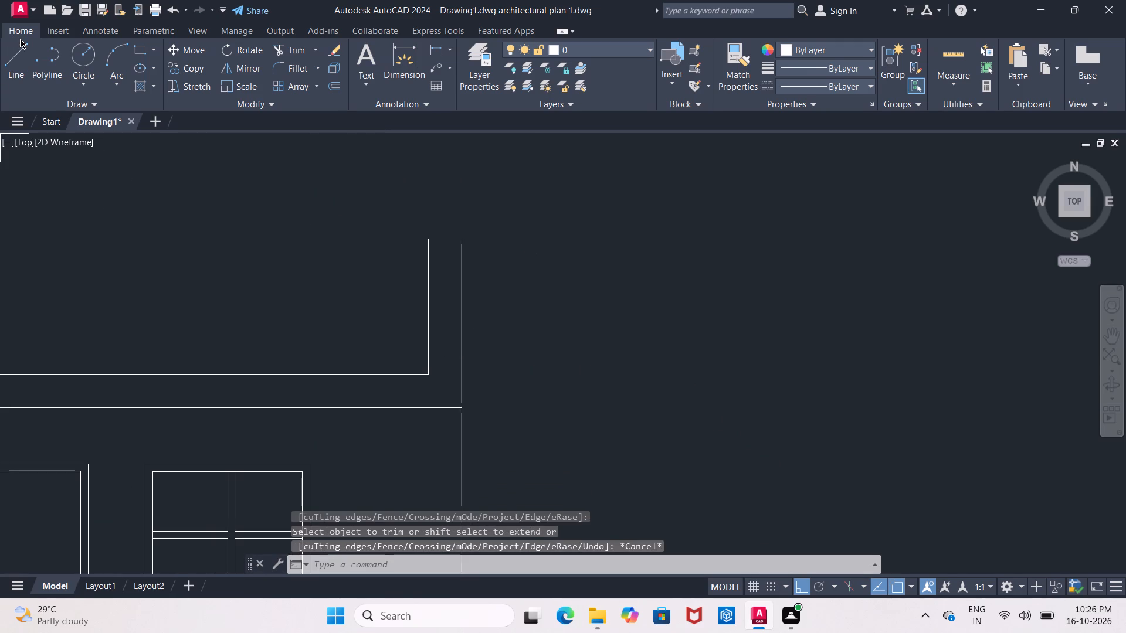
Draw a line closing the open top of the right column in the copied elevation.
{"action": "left_click", "coordinate": [19, 45]}
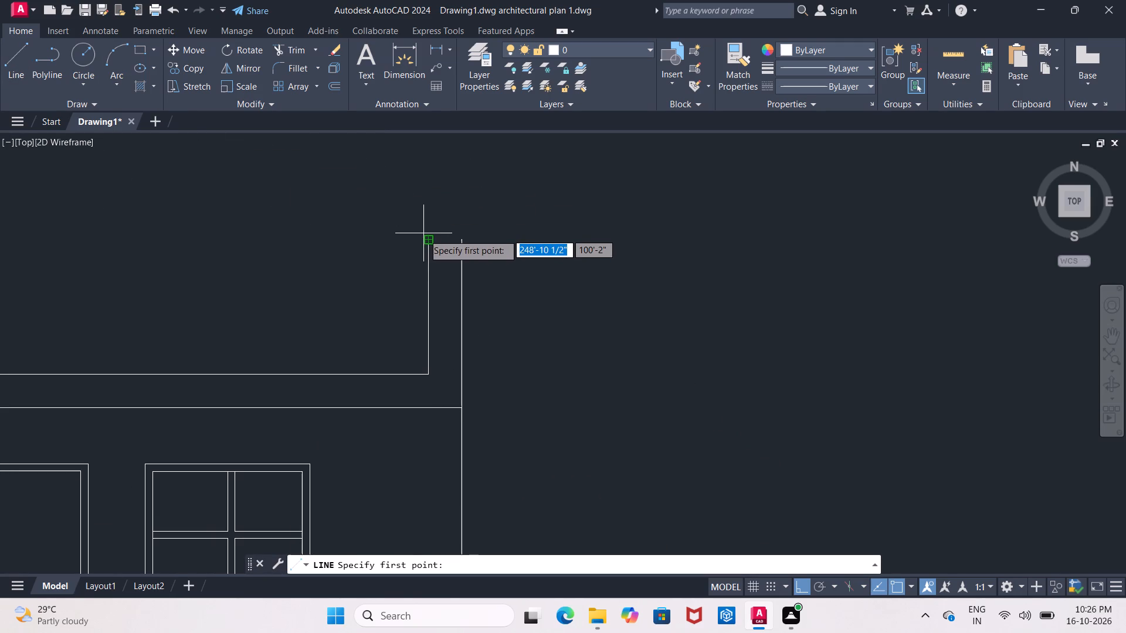
{"action": "left_click", "coordinate": [426, 236]}
{"action": "left_click", "coordinate": [461, 237]}
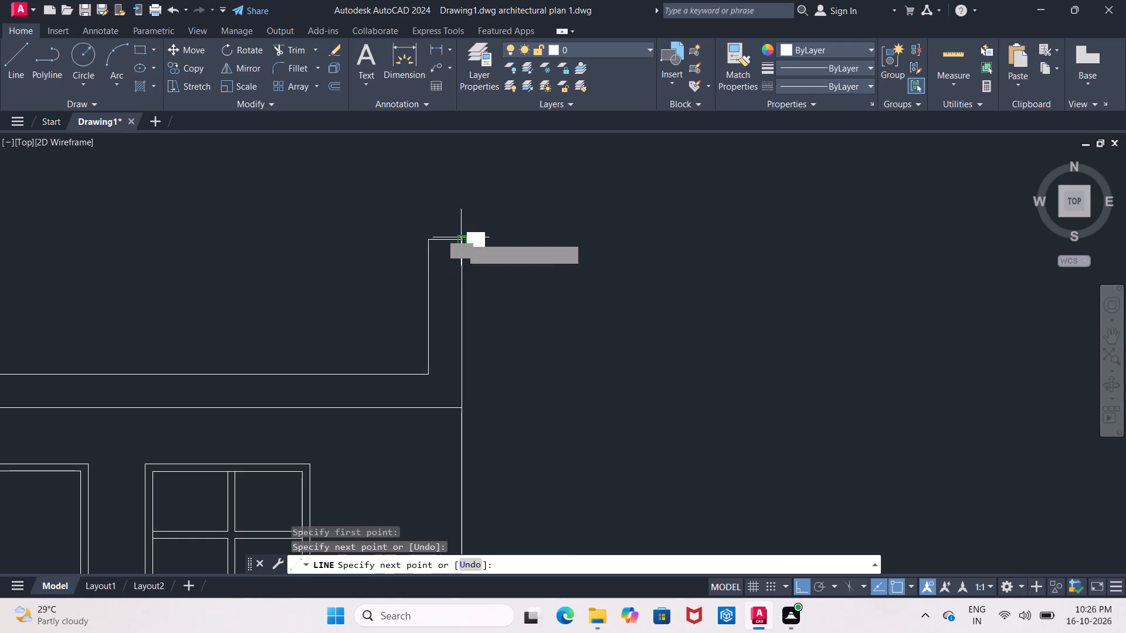
{"action": "key", "text": "Escape"}
{"action": "scroll", "coordinate": [470, 237], "scroll_direction": "down", "scroll_amount": 4}
{"action": "scroll", "coordinate": [208, 237], "scroll_direction": "up", "scroll_amount": 1}
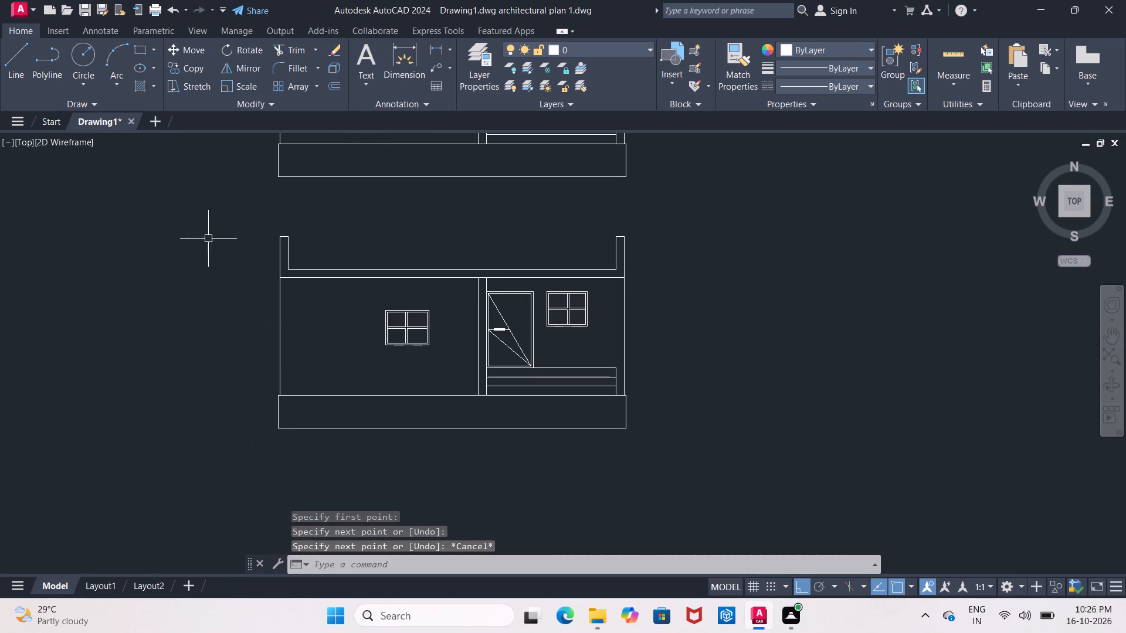
Extend the left column's inner edge down to the plinth's bottom line and the slab's top line to the outer wall edge.
{"action": "middle_click", "coordinate": [312, 257]}
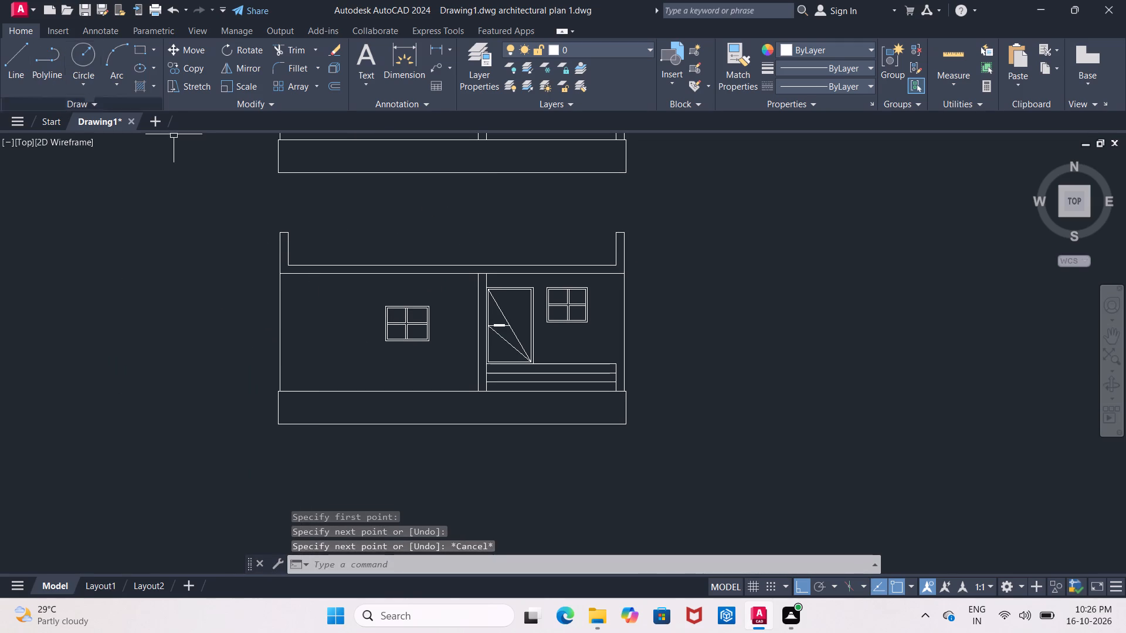
{"action": "key", "text": "Escape"}
{"action": "type", "text": "EX"}
{"action": "key", "text": "Return"}
{"action": "key", "text": "Return"}
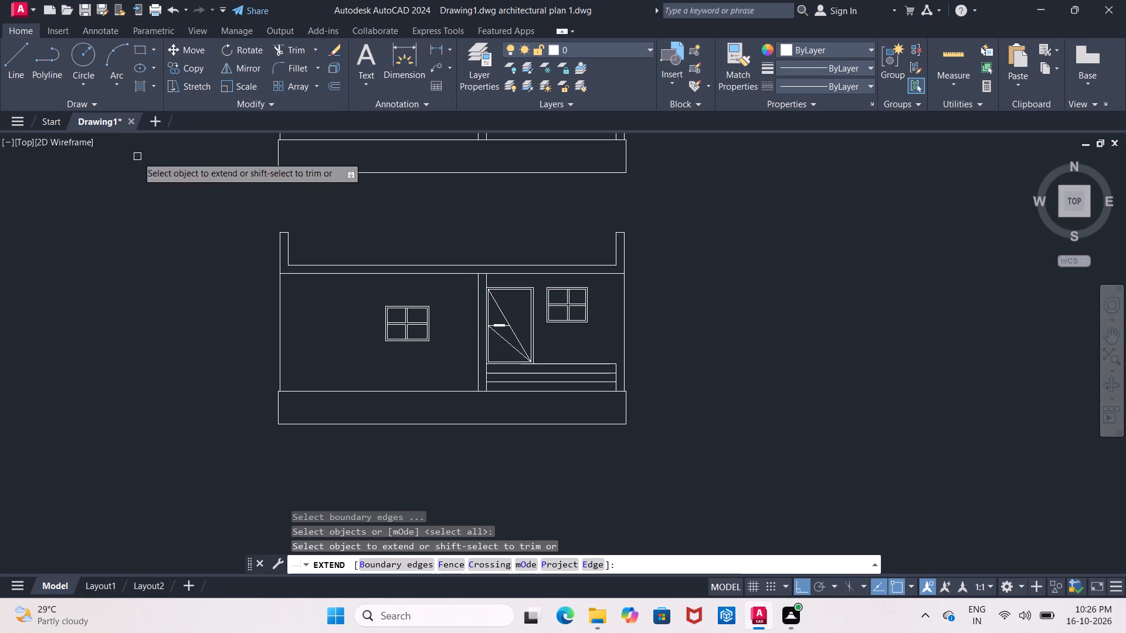
{"action": "left_click", "coordinate": [289, 250]}
{"action": "left_click", "coordinate": [292, 260]}
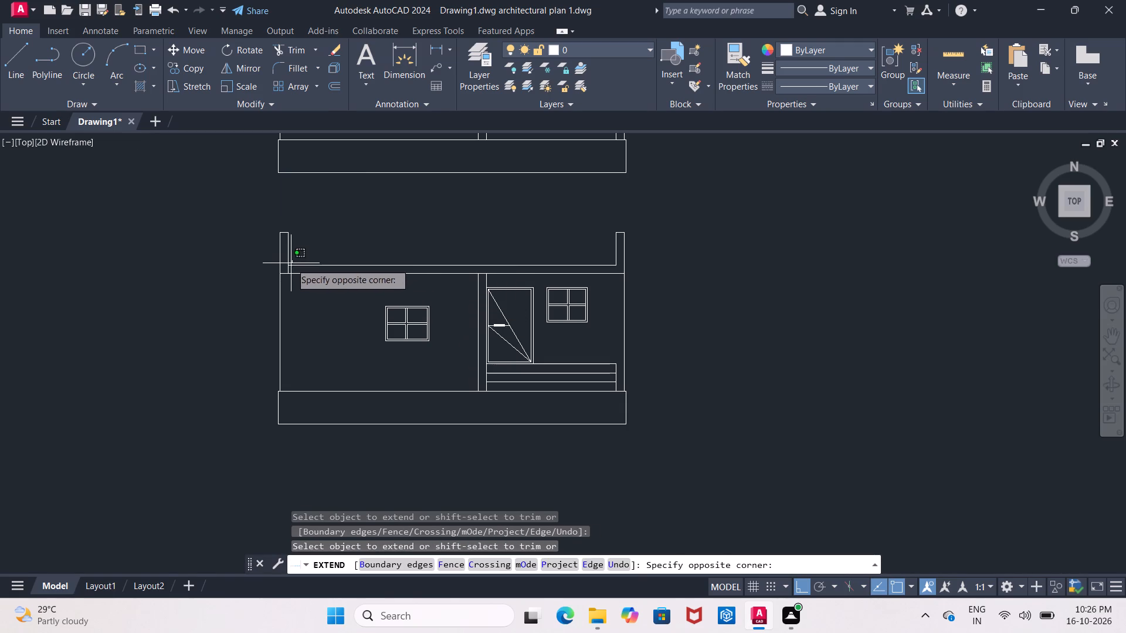
{"action": "left_click", "coordinate": [284, 267]}
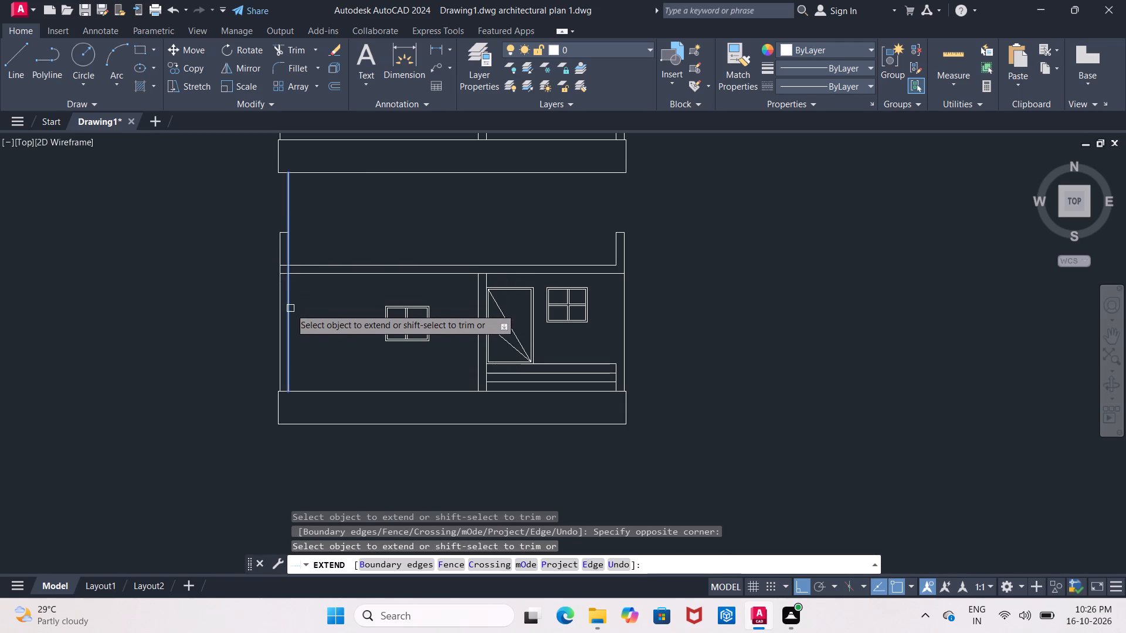
{"action": "left_click", "coordinate": [290, 308]}
{"action": "left_click", "coordinate": [288, 319]}
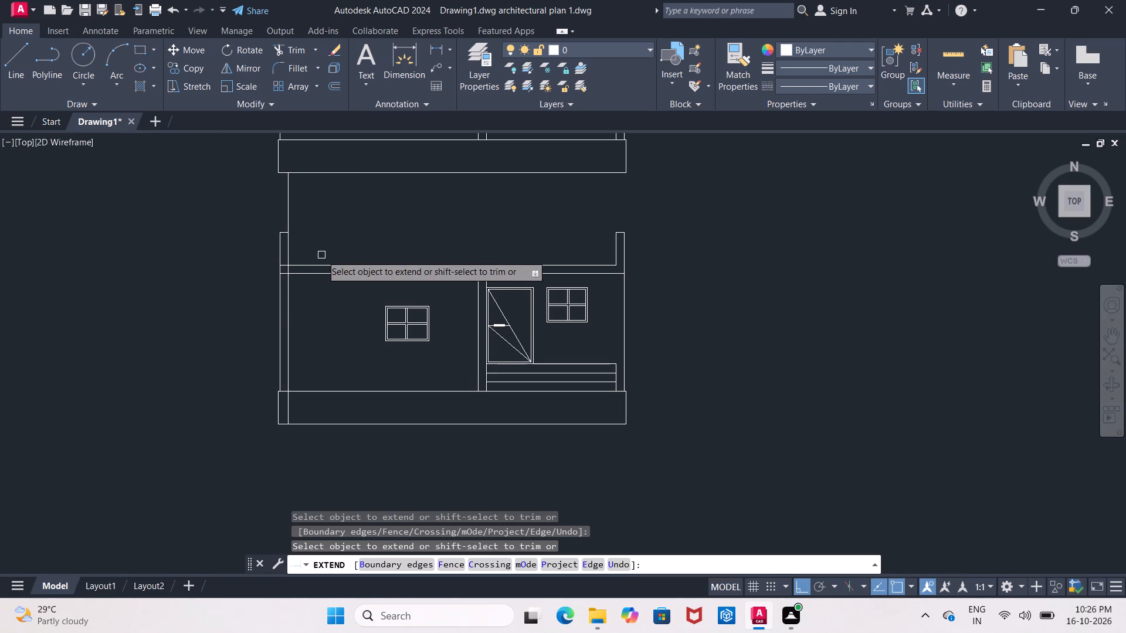
{"action": "key", "text": "Escape"}
Trim the excess line running above the left column up to the original elevation's plinth.
{"action": "key", "text": "t"}
{"action": "key", "text": "r"}
{"action": "key", "text": "Return"}
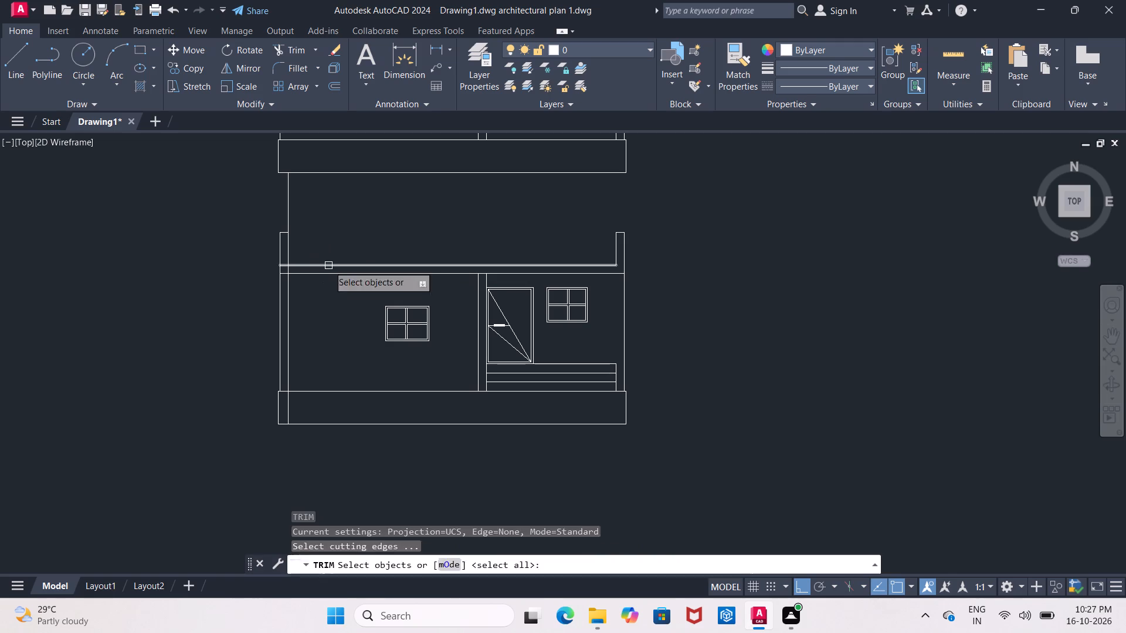
{"action": "key", "text": "Return"}
{"action": "left_click", "coordinate": [290, 213]}
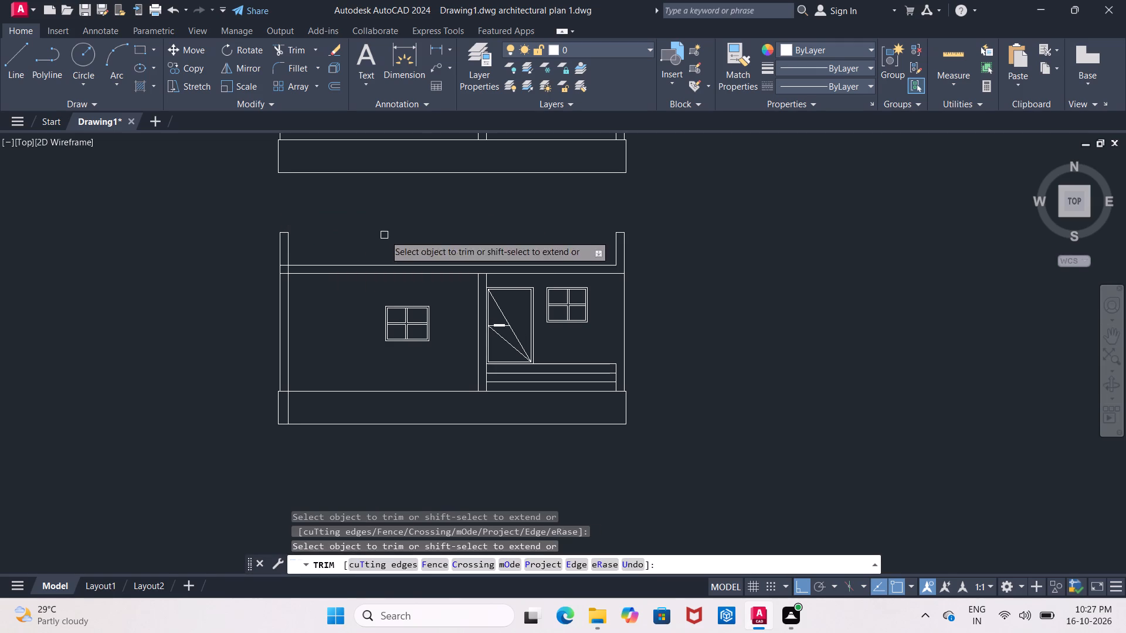
{"action": "middle_click_drag", "start_coordinate": [385, 235], "coordinate": [337, 235]}
{"action": "scroll", "coordinate": [206, 437], "scroll_direction": "up", "scroll_amount": 2}
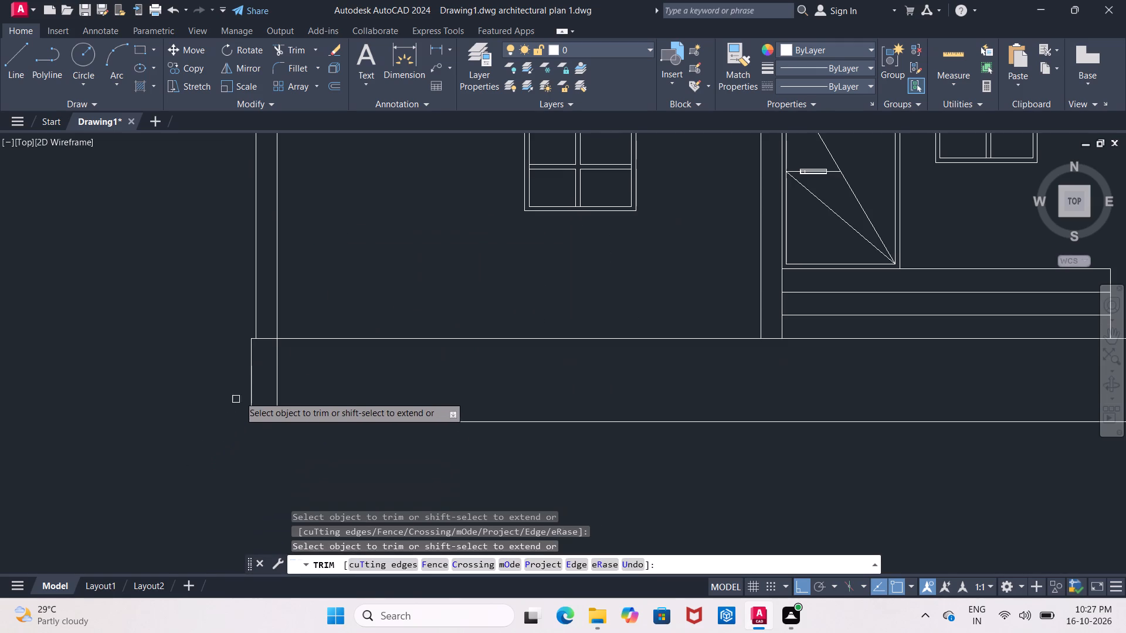
{"action": "key", "text": "Escape"}
Extend the left column's outer edge down to the plinth's bottom line in the copied elevation.
{"action": "type", "text": "EX"}
{"action": "key", "text": "Return"}
{"action": "key", "text": "Return"}
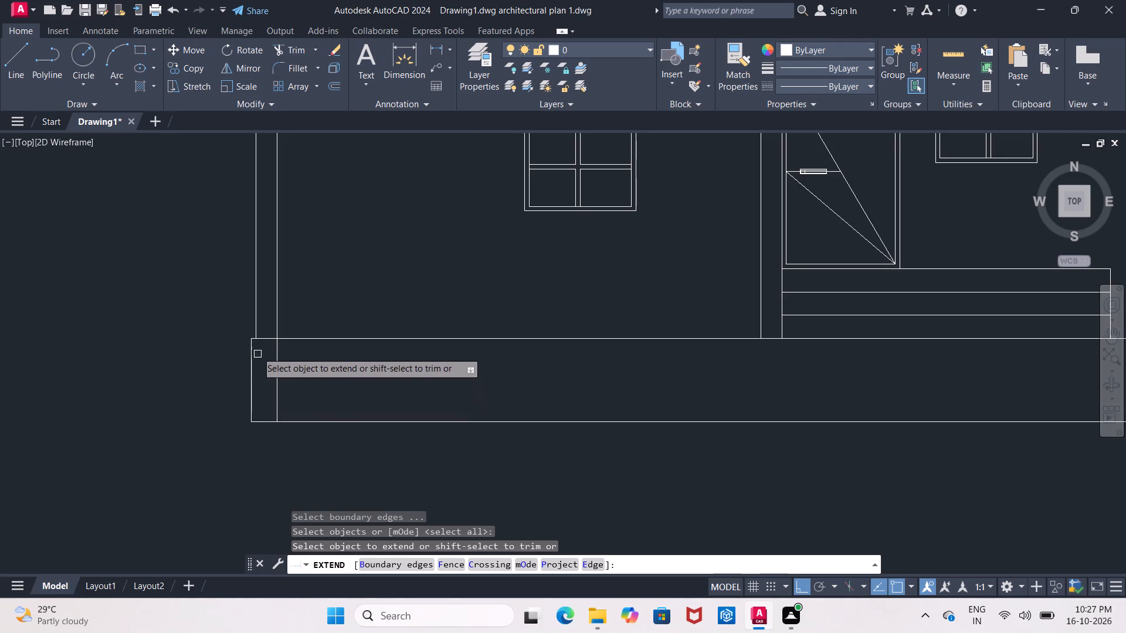
{"action": "left_click", "coordinate": [256, 328]}
{"action": "key", "text": "Escape"}
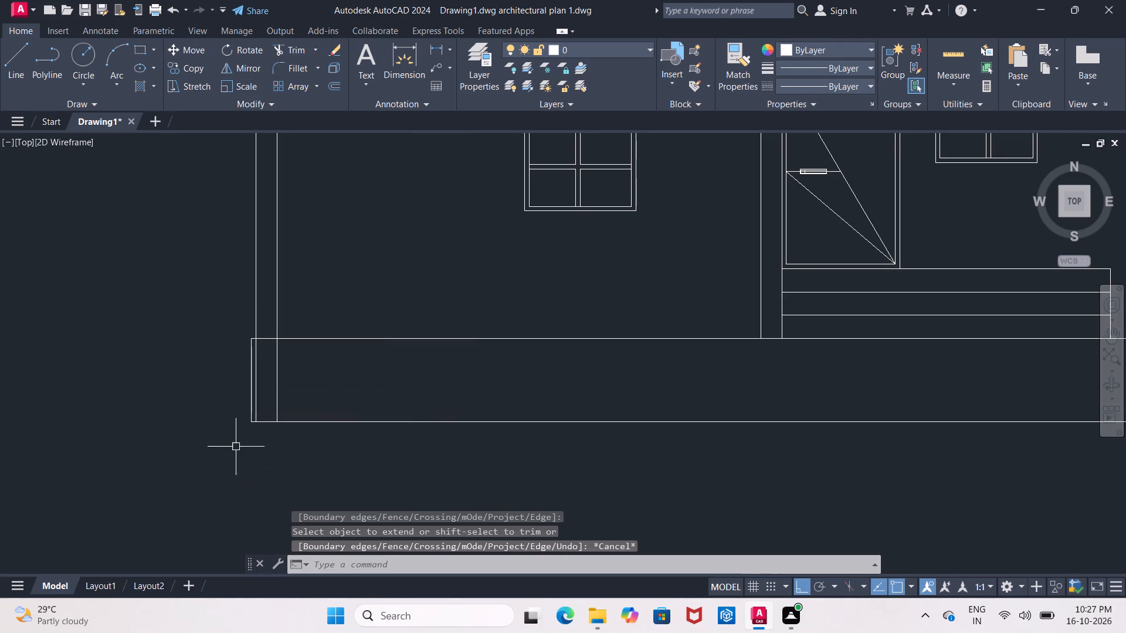
Delete the vertical line closing the left end of the copied elevation's plinth.
{"action": "left_click", "coordinate": [247, 408]}
{"action": "left_click", "coordinate": [250, 408]}
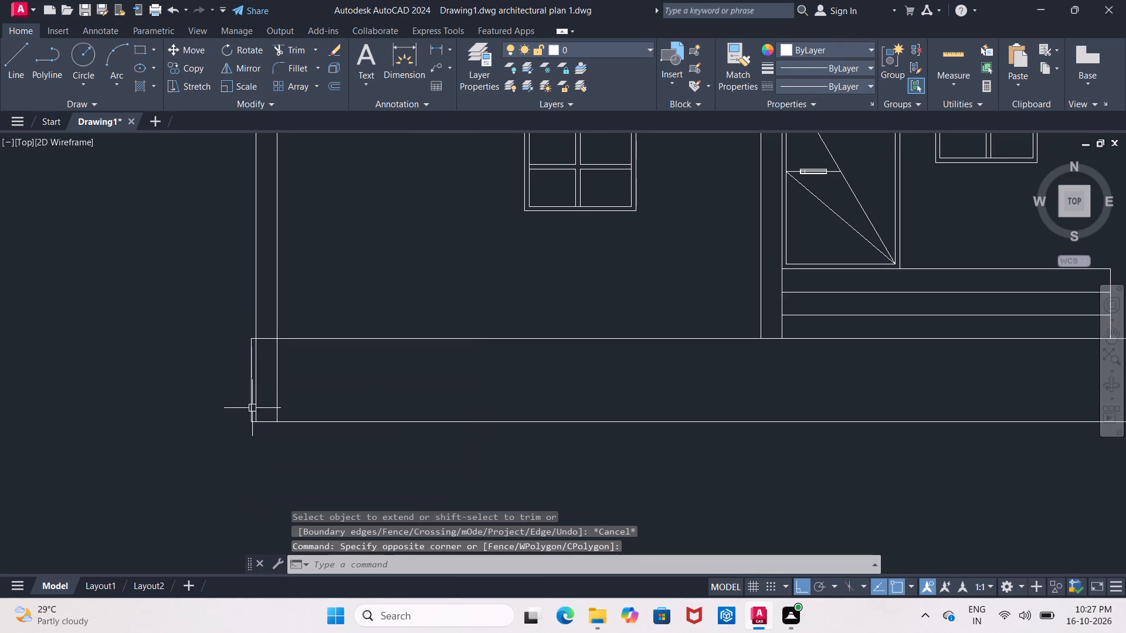
{"action": "left_click", "coordinate": [253, 408]}
{"action": "key", "text": "Delete"}
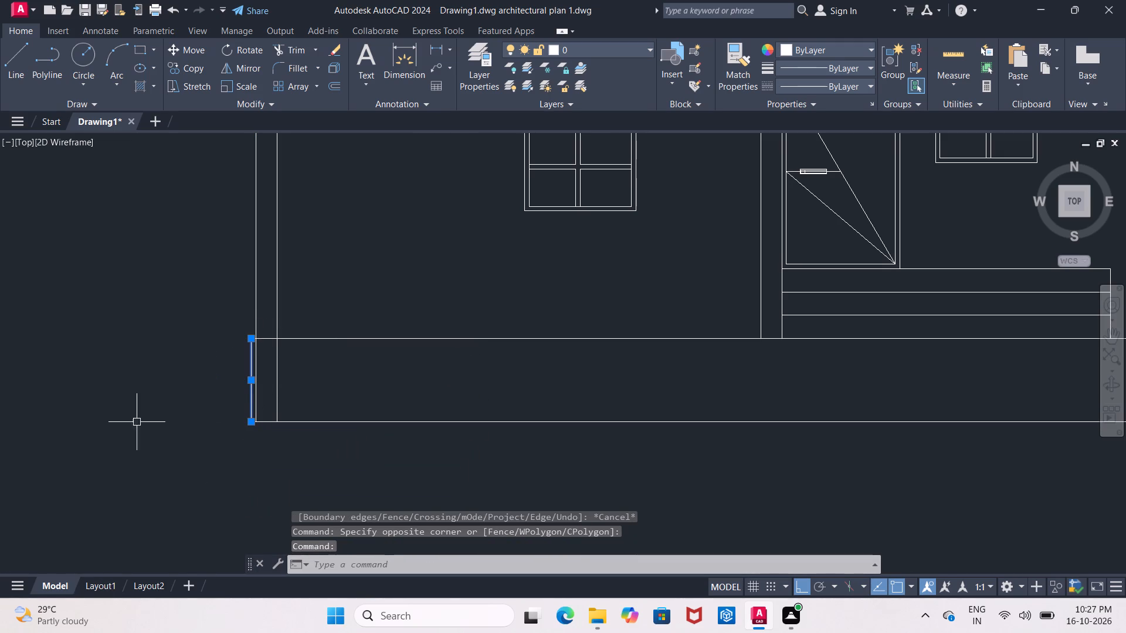
{"action": "key", "text": "Delete"}
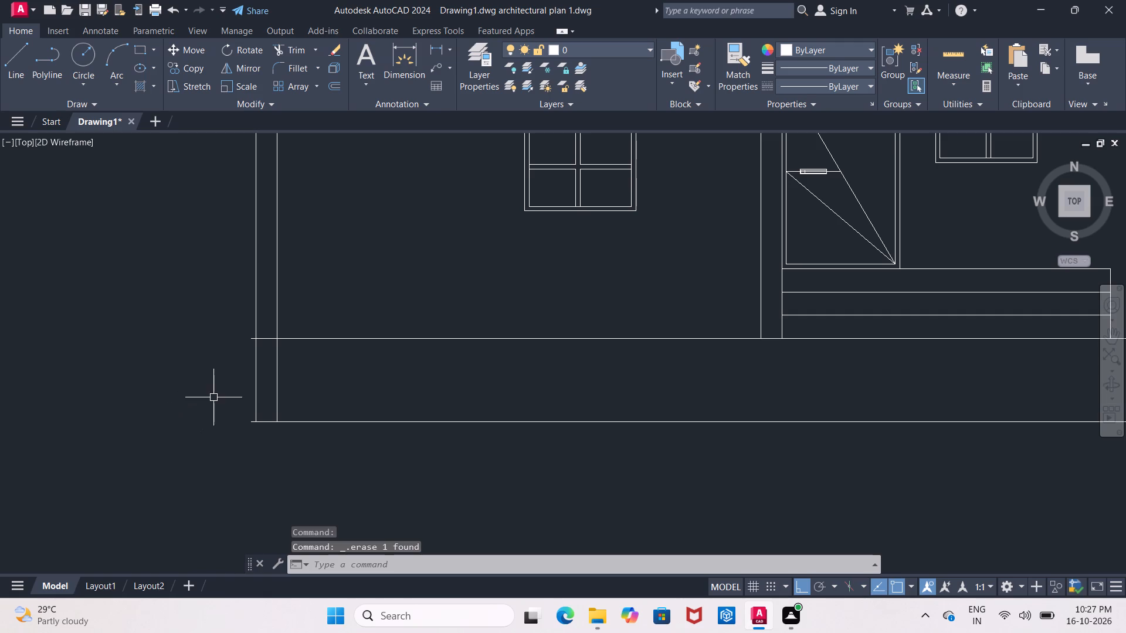
Trim the plinth's top and bottom line ends that project beyond the left wall's outer edge.
{"action": "type", "text": "TR"}
{"action": "key", "text": "Return"}
{"action": "key", "text": "Return"}
{"action": "scroll", "coordinate": [232, 348], "scroll_direction": "up", "scroll_amount": 2}
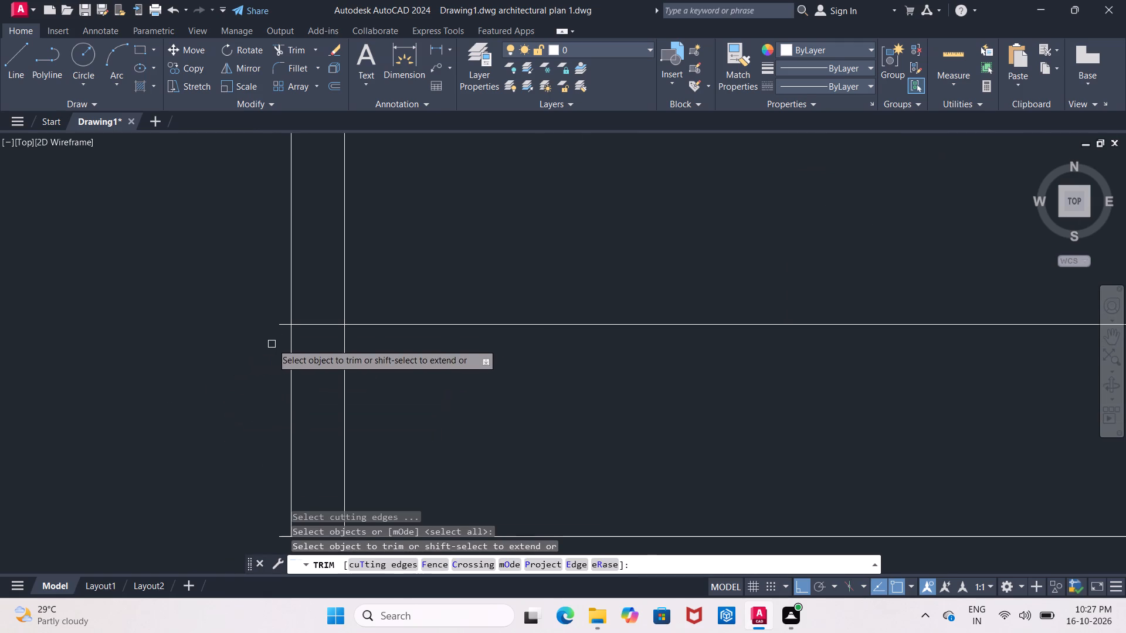
{"action": "left_click", "coordinate": [285, 323]}
{"action": "scroll", "coordinate": [281, 323], "scroll_direction": "down", "scroll_amount": 2}
{"action": "scroll", "coordinate": [279, 416], "scroll_direction": "up", "scroll_amount": 3}
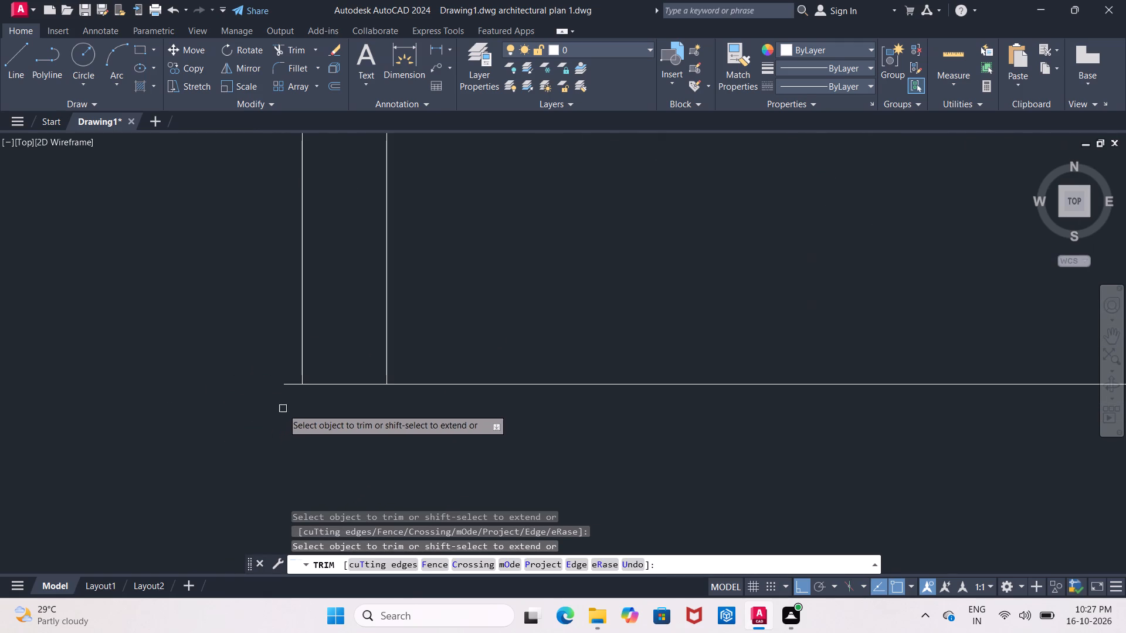
{"action": "left_click", "coordinate": [290, 386]}
{"action": "scroll", "coordinate": [290, 386], "scroll_direction": "down", "scroll_amount": 5}
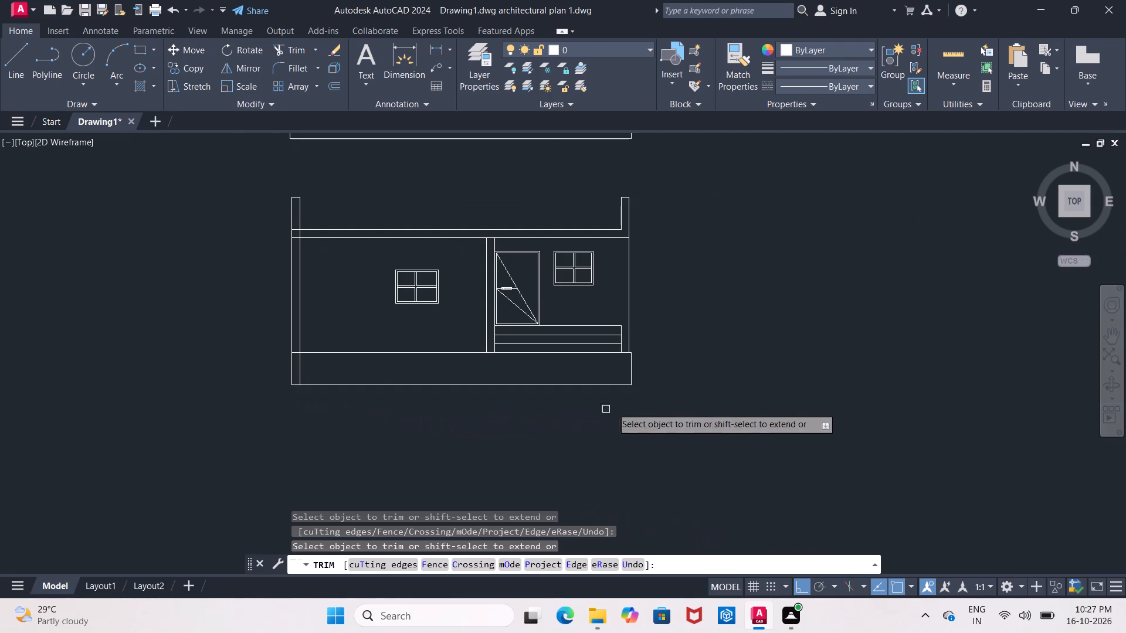
{"action": "middle_click_drag", "start_coordinate": [633, 403], "coordinate": [571, 422]}
{"action": "scroll", "coordinate": [571, 422], "scroll_direction": "down", "scroll_amount": 1}
{"action": "middle_click_drag", "start_coordinate": [587, 399], "coordinate": [558, 413]}
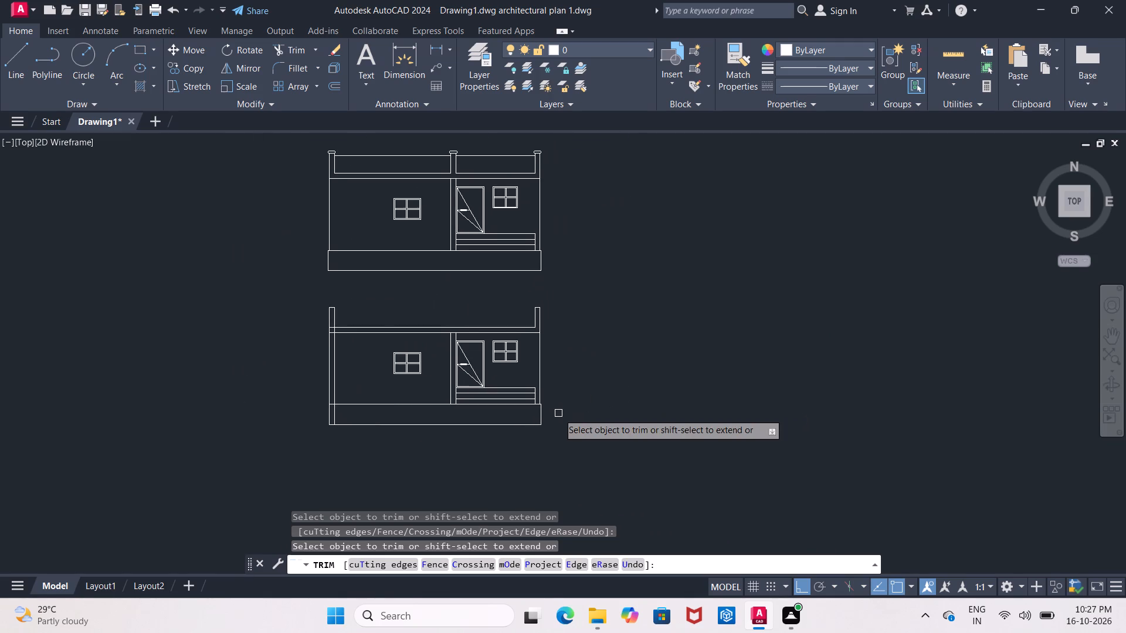
{"action": "middle_click_drag", "start_coordinate": [558, 413], "coordinate": [545, 431]}
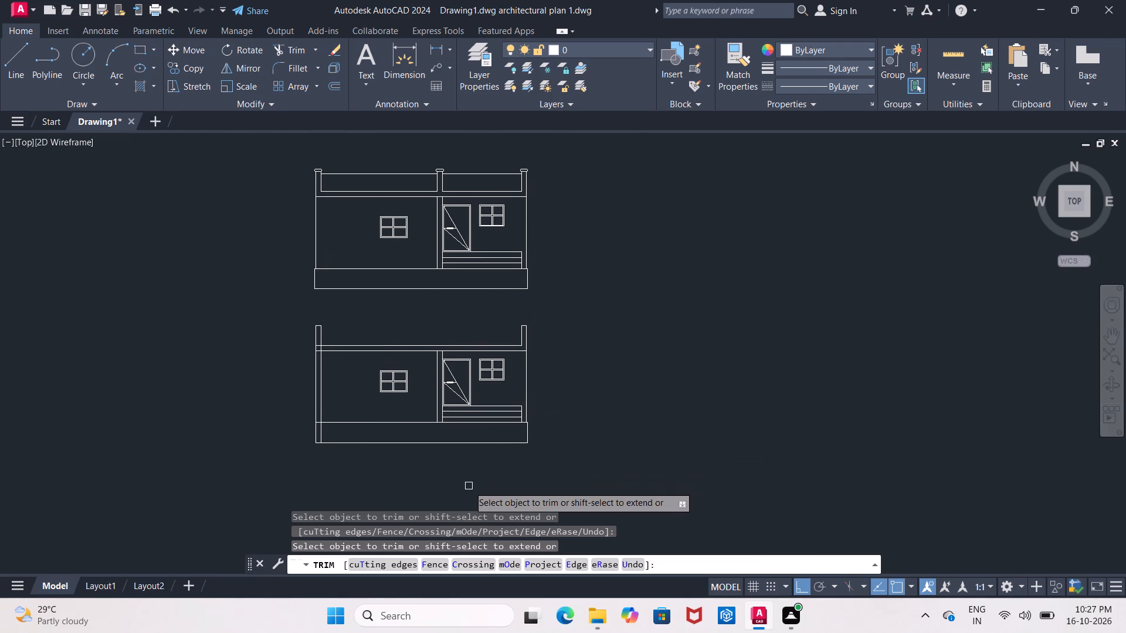
{"action": "key", "text": "Escape"}
Delete the door, the right-hand window and the steps from the copied elevation.
{"action": "scroll", "coordinate": [493, 416], "scroll_direction": "up", "scroll_amount": 2}
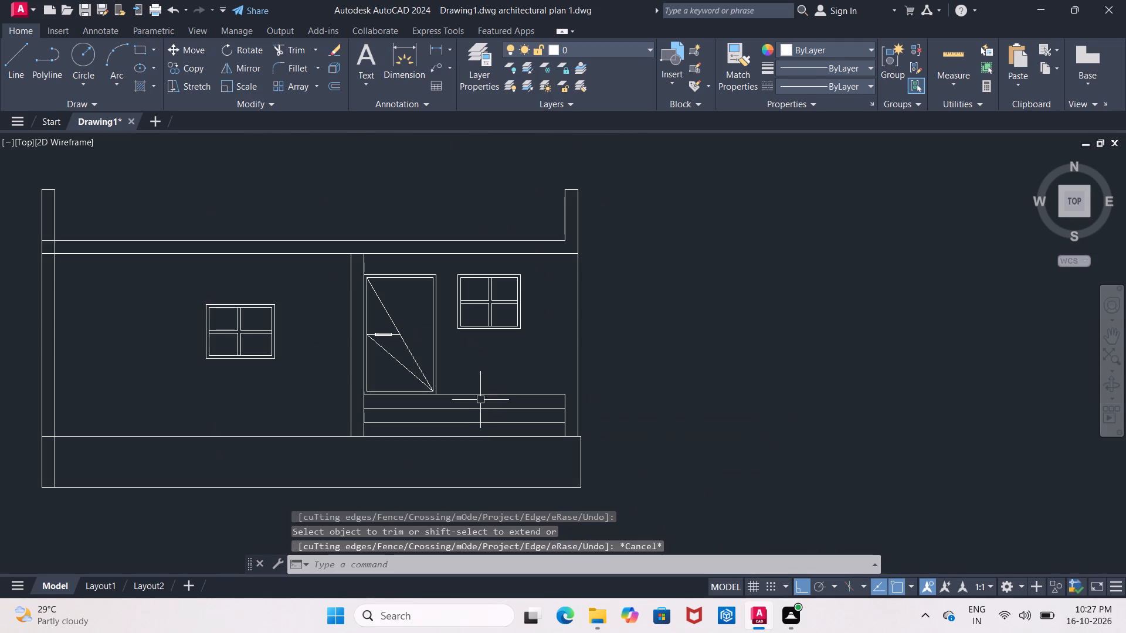
{"action": "left_click", "coordinate": [310, 260]}
{"action": "left_click", "coordinate": [591, 473]}
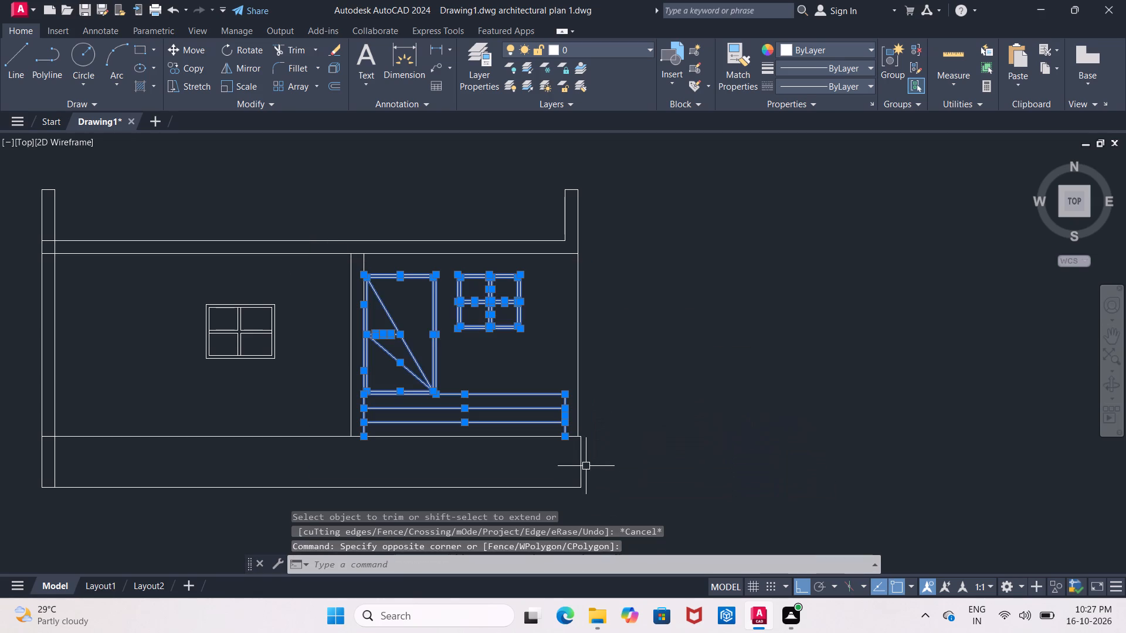
{"action": "key", "text": "Delete"}
Extend both middle wall edges down to the plinth's bottom line and up to the roof slab's top line.
{"action": "type", "text": "EX"}
{"action": "key", "text": "Return"}
{"action": "key", "text": "Return"}
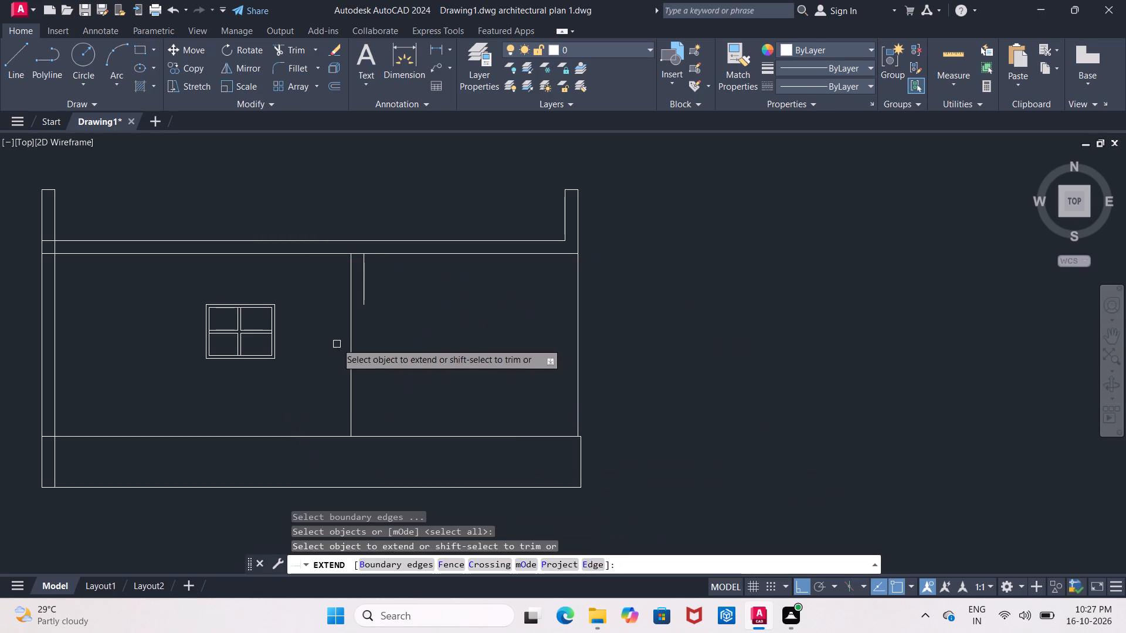
{"action": "left_click", "coordinate": [361, 291]}
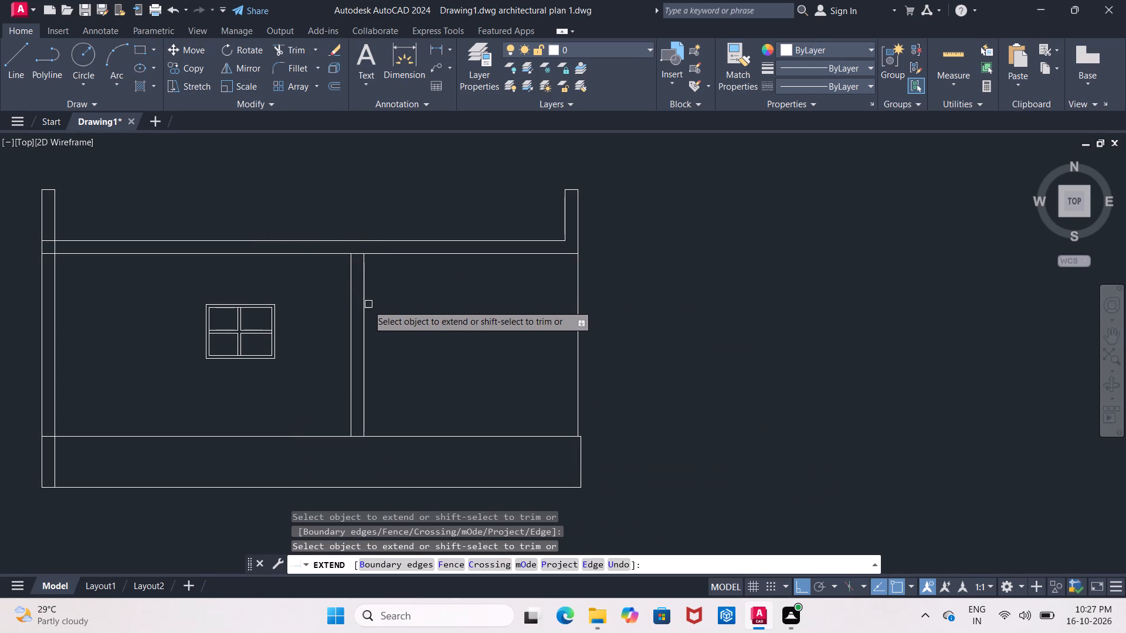
{"action": "left_click", "coordinate": [364, 326]}
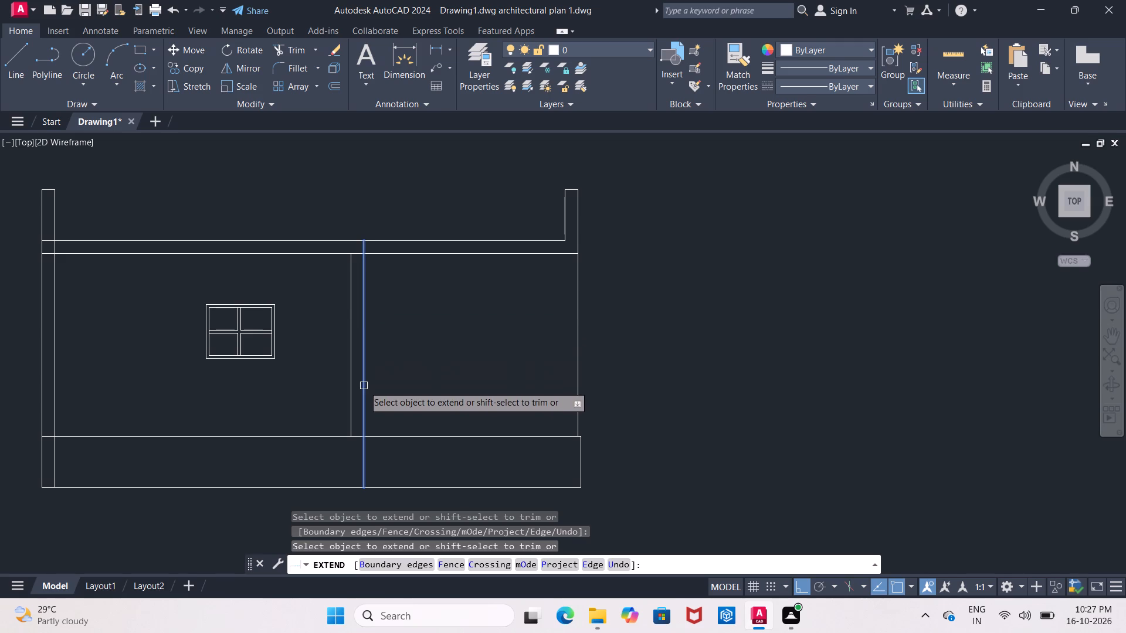
{"action": "left_click", "coordinate": [364, 386]}
{"action": "left_click", "coordinate": [345, 364]}
{"action": "double_click", "coordinate": [351, 366]}
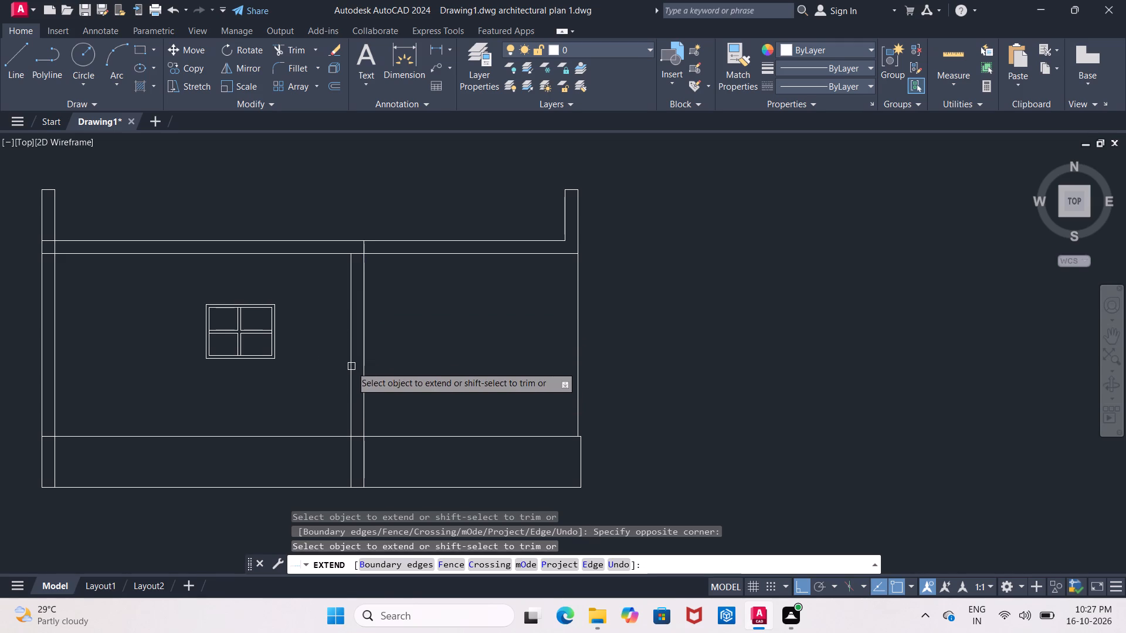
{"action": "left_click", "coordinate": [350, 354]}
{"action": "key", "text": "Escape"}
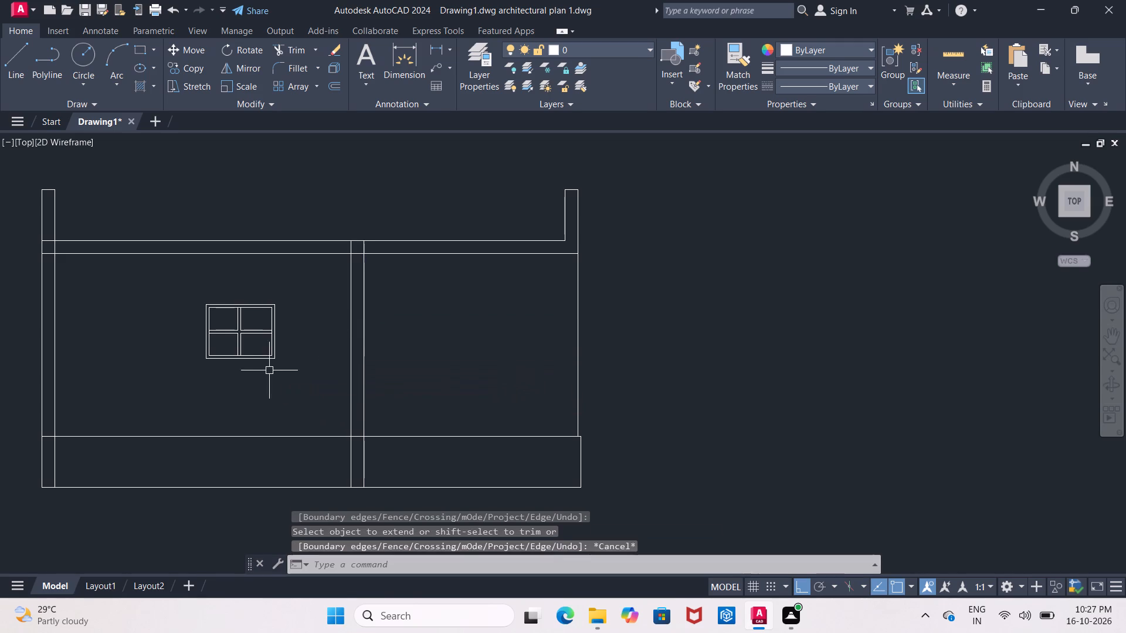
Delete the remaining left-hand window from the copied elevation.
{"action": "left_click_drag", "start_coordinate": [186, 300], "coordinate": [196, 299]}
{"action": "left_click", "coordinate": [328, 387]}
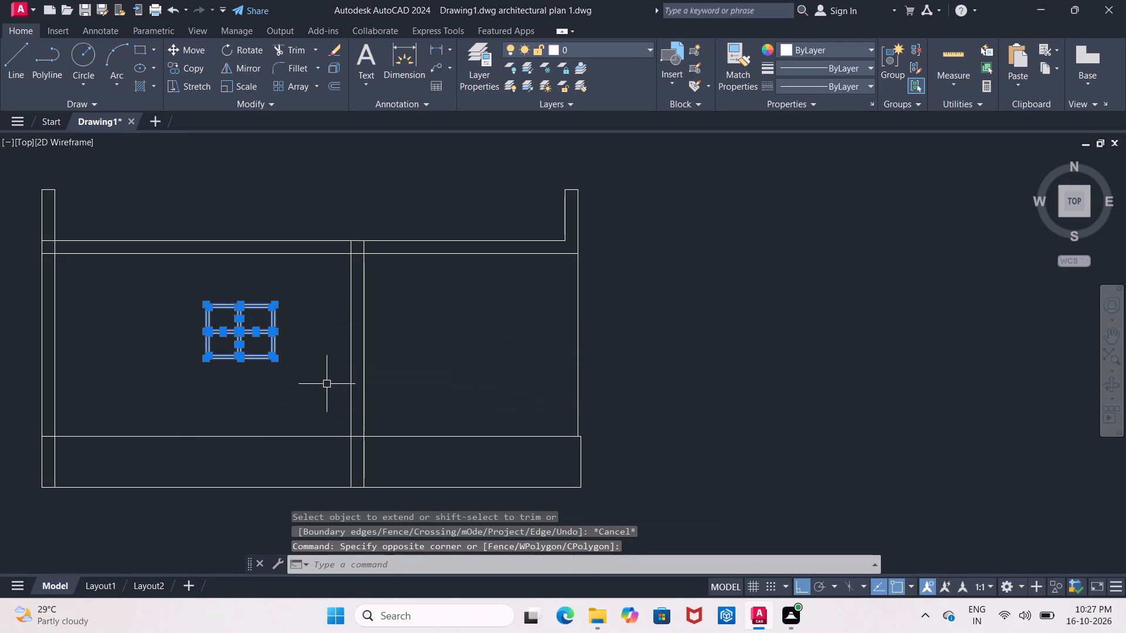
{"action": "key", "text": "Delete"}
Delete the vertical line closing the right end of the copied elevation's plinth.
{"action": "scroll", "coordinate": [368, 379], "scroll_direction": "down", "scroll_amount": 1}
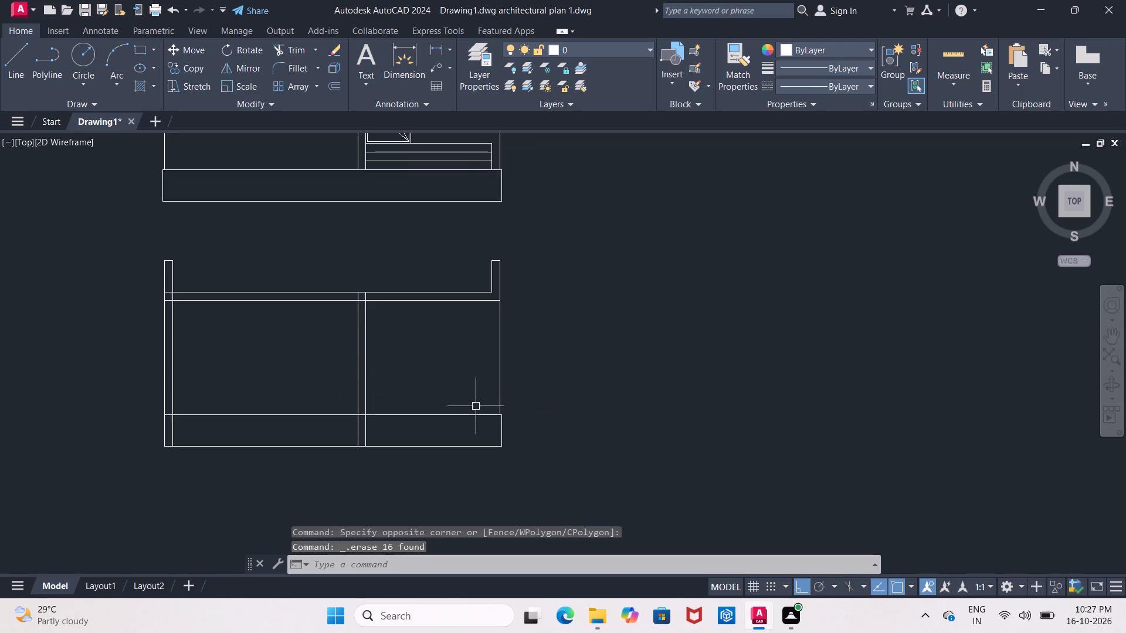
{"action": "scroll", "coordinate": [525, 420], "scroll_direction": "up", "scroll_amount": 2}
{"action": "left_click", "coordinate": [465, 443]}
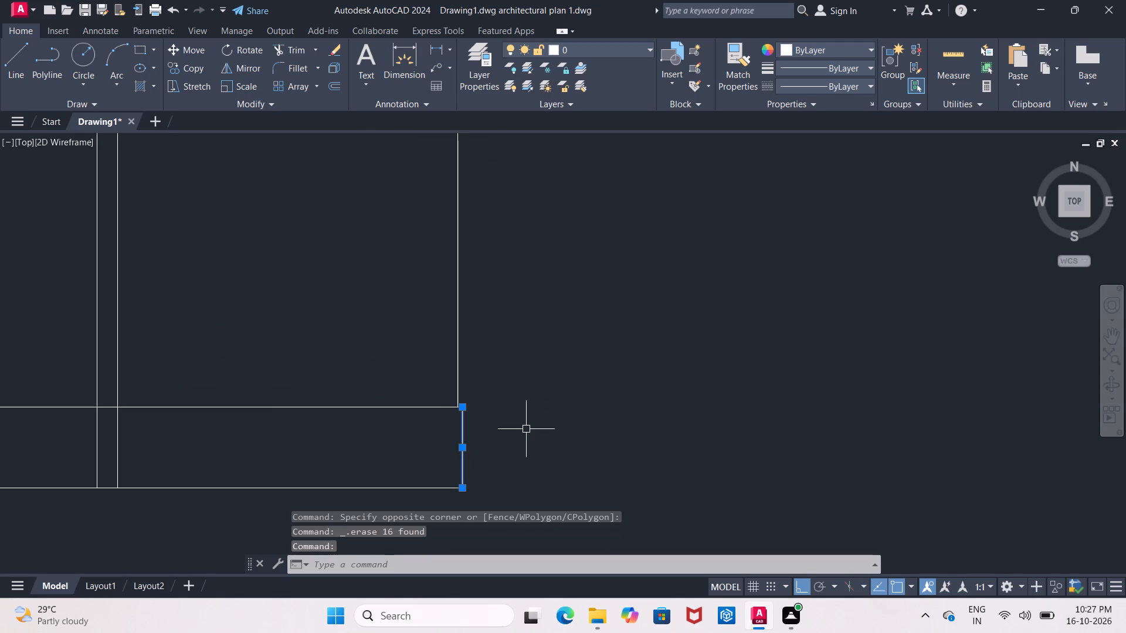
{"action": "key", "text": "Delete"}
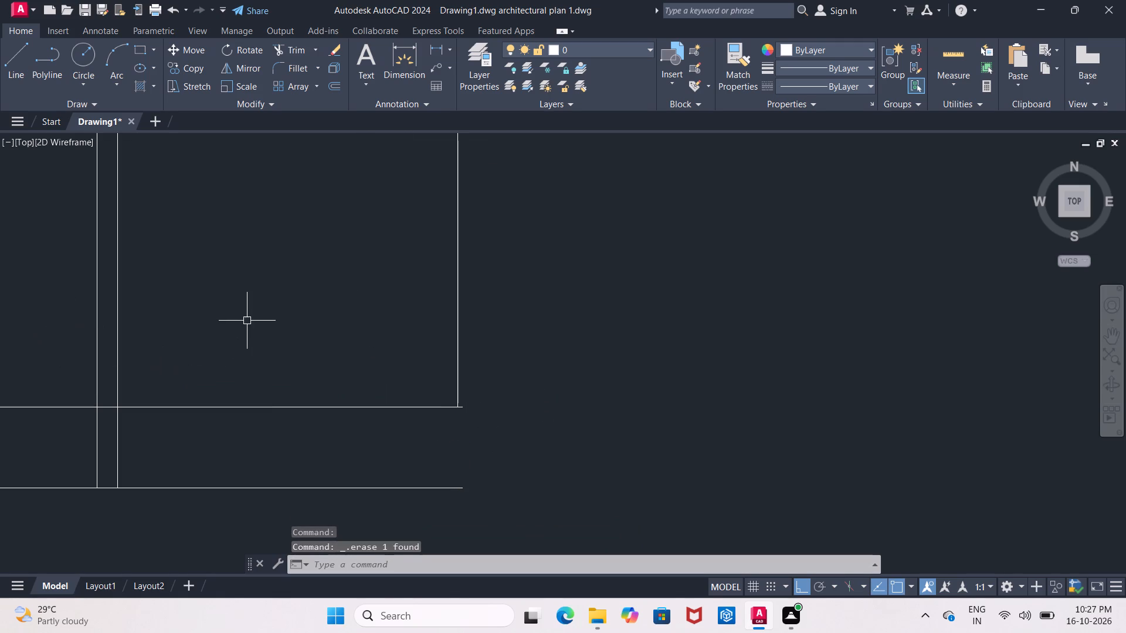
Extend the right wall's outer edge down to the plinth's bottom line.
{"action": "type", "text": "EX"}
{"action": "key", "text": "Return"}
{"action": "key", "text": "Return"}
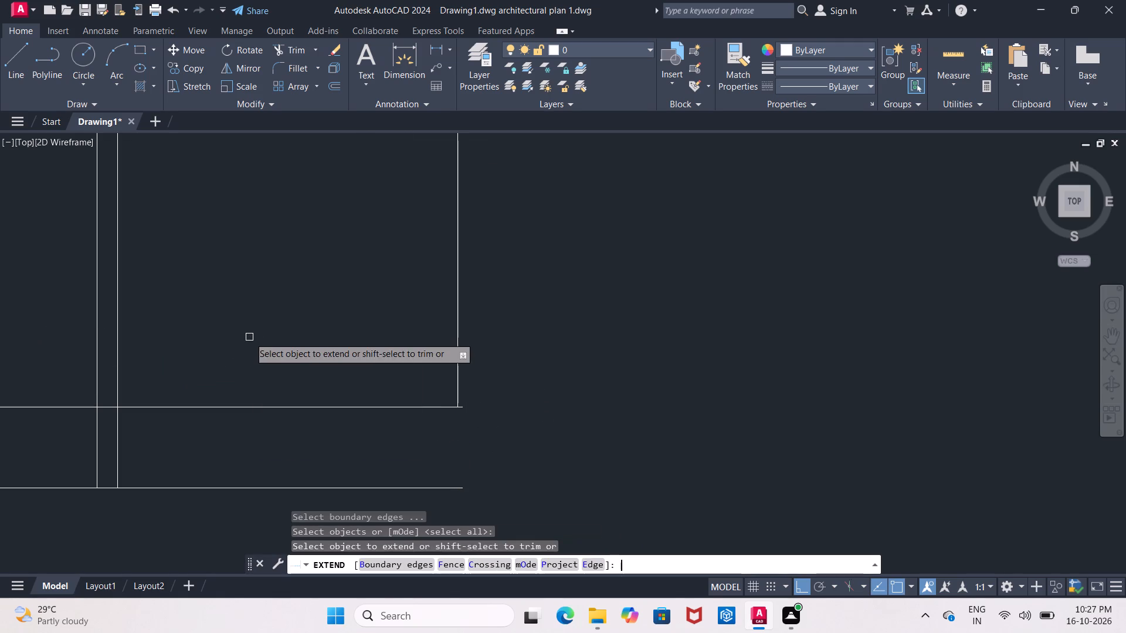
{"action": "left_click", "coordinate": [456, 376]}
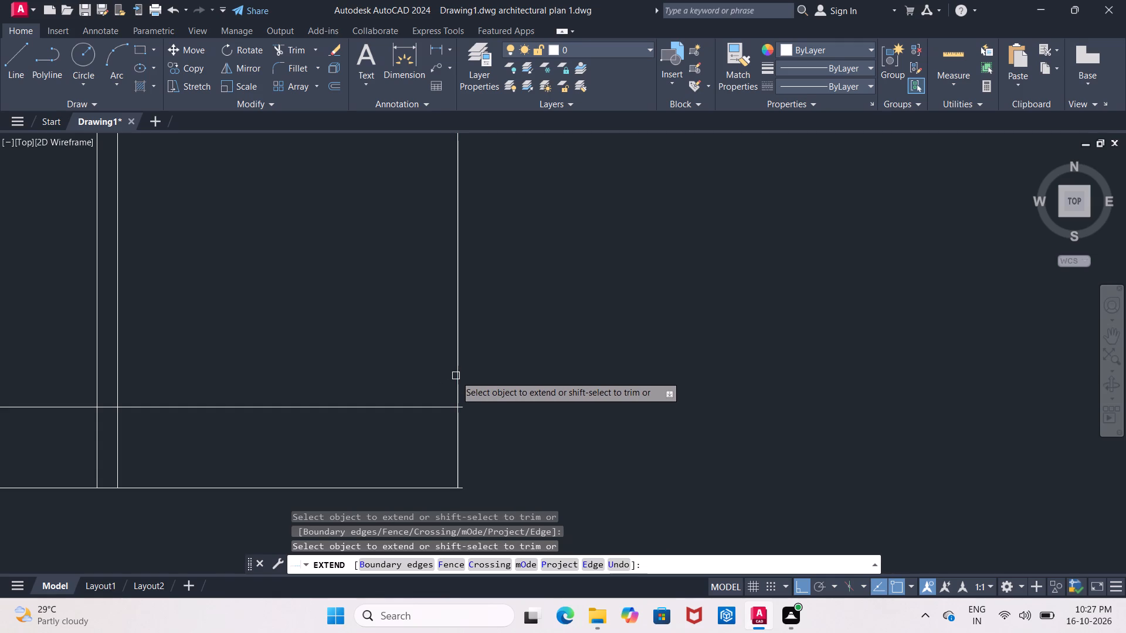
{"action": "key", "text": "Escape"}
Trim the plinth's top and bottom line ends that project beyond the right wall's outer edge.
{"action": "type", "text": "TR"}
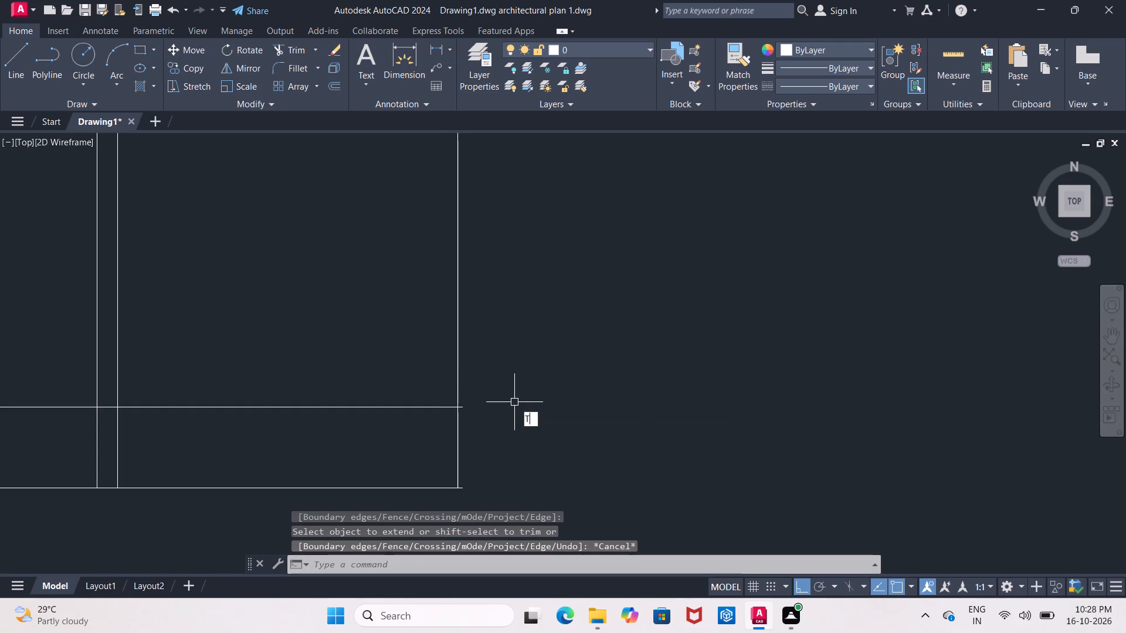
{"action": "key", "text": "Return"}
{"action": "key", "text": "Return"}
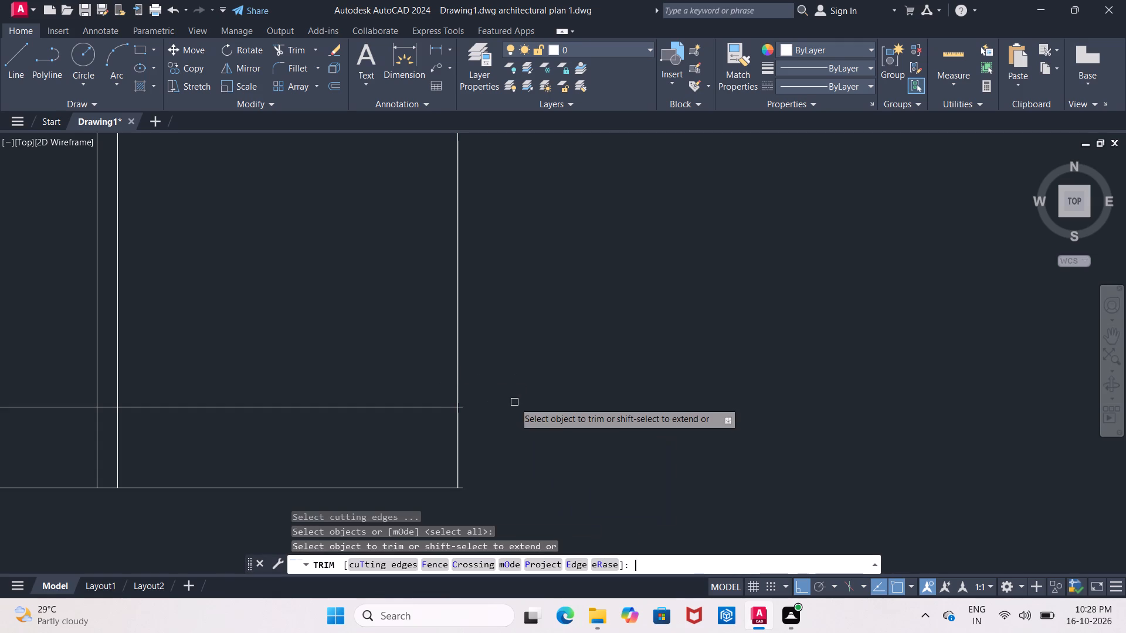
{"action": "scroll", "coordinate": [459, 409], "scroll_direction": "up", "scroll_amount": 2}
{"action": "left_click", "coordinate": [459, 407]}
{"action": "scroll", "coordinate": [459, 407], "scroll_direction": "down", "scroll_amount": 2}
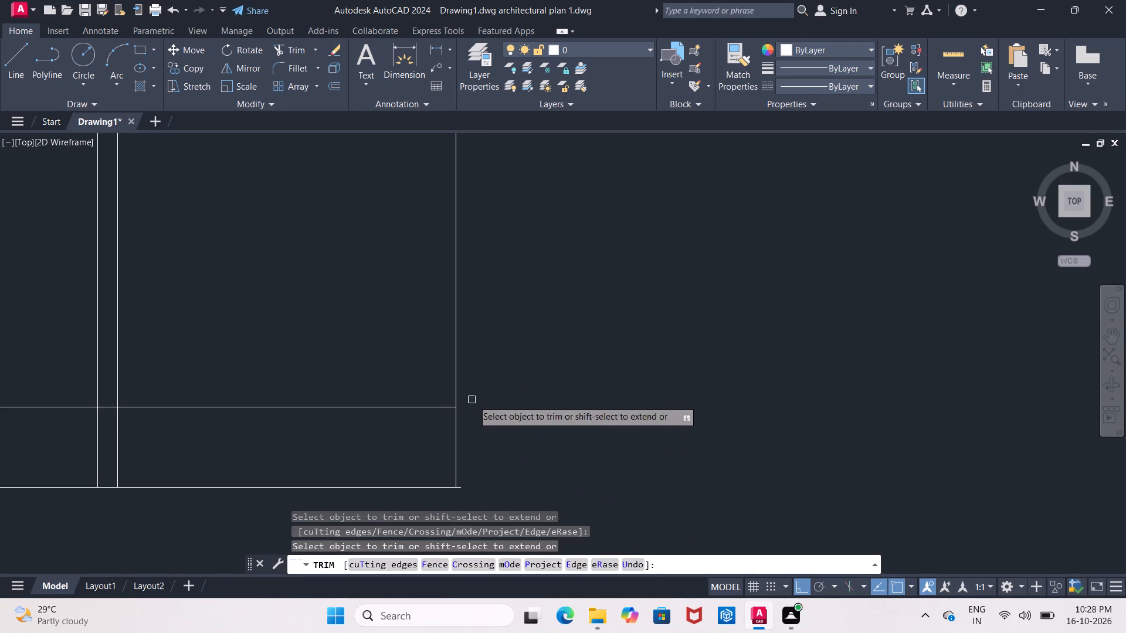
{"action": "left_click", "coordinate": [460, 488]}
Examine the copied elevation together with the original elevation and the floor plan above them.
{"action": "scroll", "coordinate": [493, 486], "scroll_direction": "down", "scroll_amount": 4}
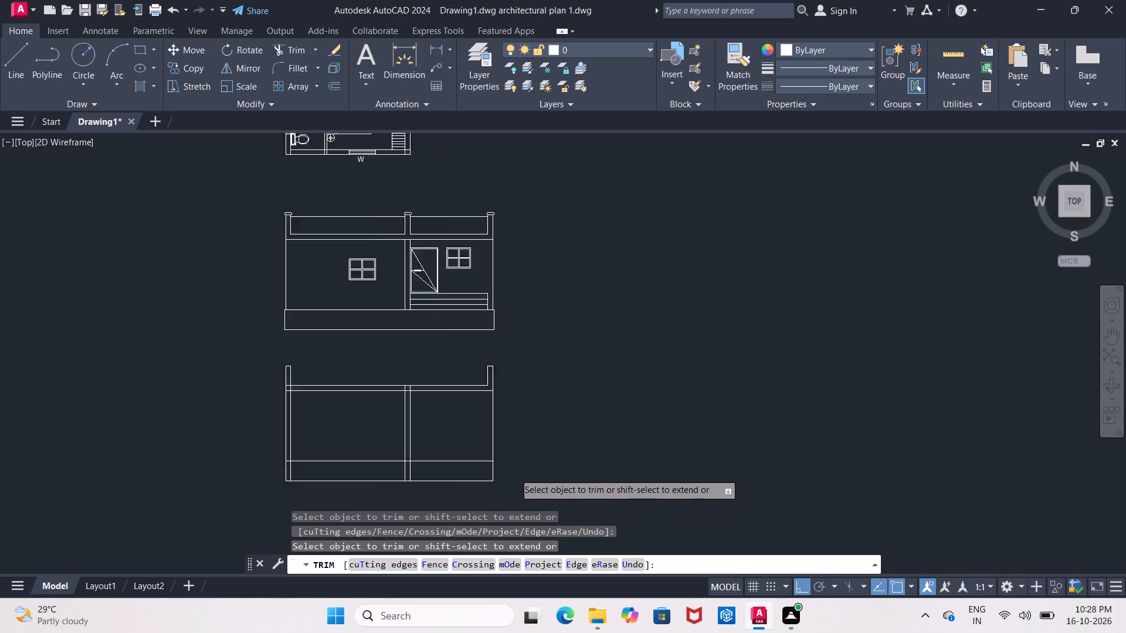
{"action": "scroll", "coordinate": [514, 473], "scroll_direction": "down", "scroll_amount": 1}
{"action": "scroll", "coordinate": [478, 428], "scroll_direction": "up", "scroll_amount": 2}
{"action": "middle_click_drag", "start_coordinate": [477, 428], "coordinate": [535, 389]}
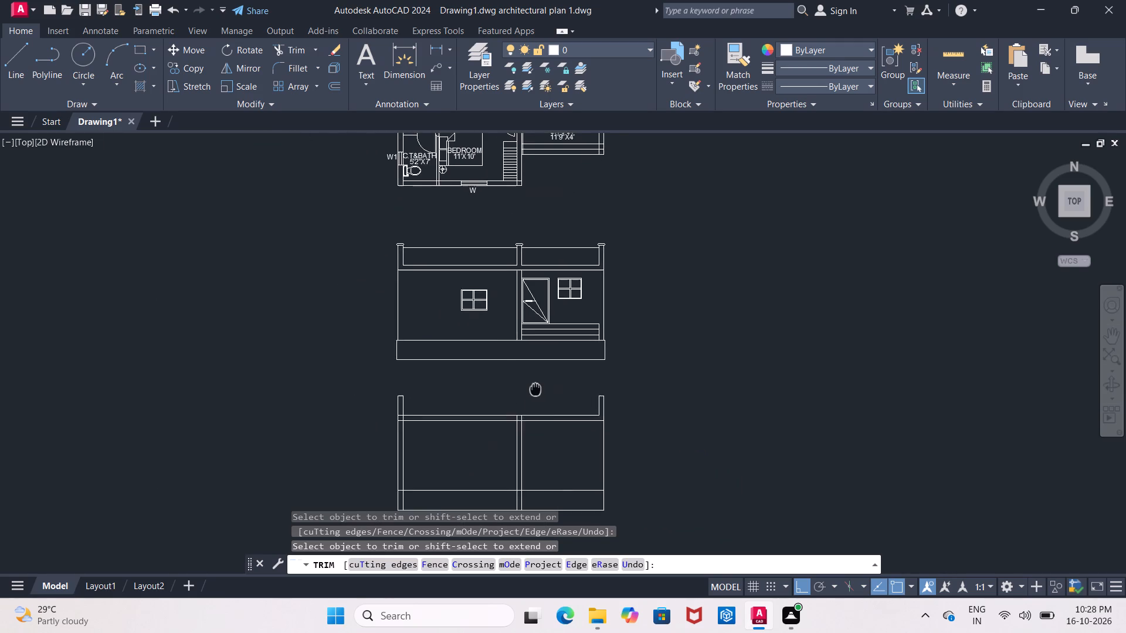
{"action": "middle_click_drag", "start_coordinate": [535, 389], "coordinate": [552, 375]}
{"action": "scroll", "coordinate": [552, 375], "scroll_direction": "down", "scroll_amount": 1}
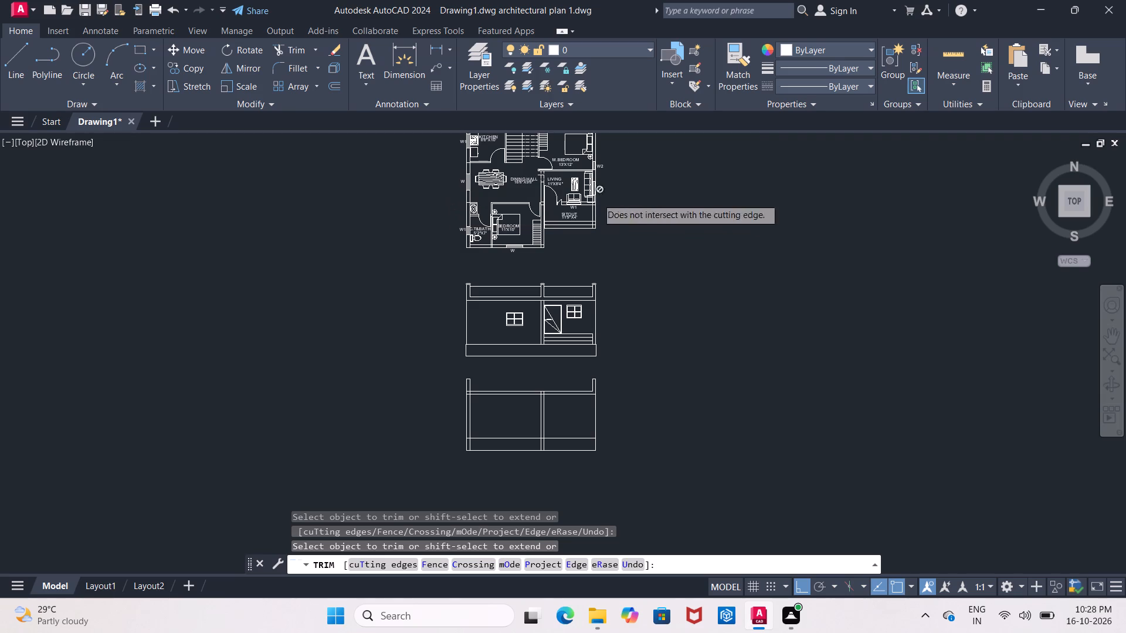
{"action": "scroll", "coordinate": [517, 273], "scroll_direction": "up", "scroll_amount": 1}
{"action": "right_click", "coordinate": [517, 273]}
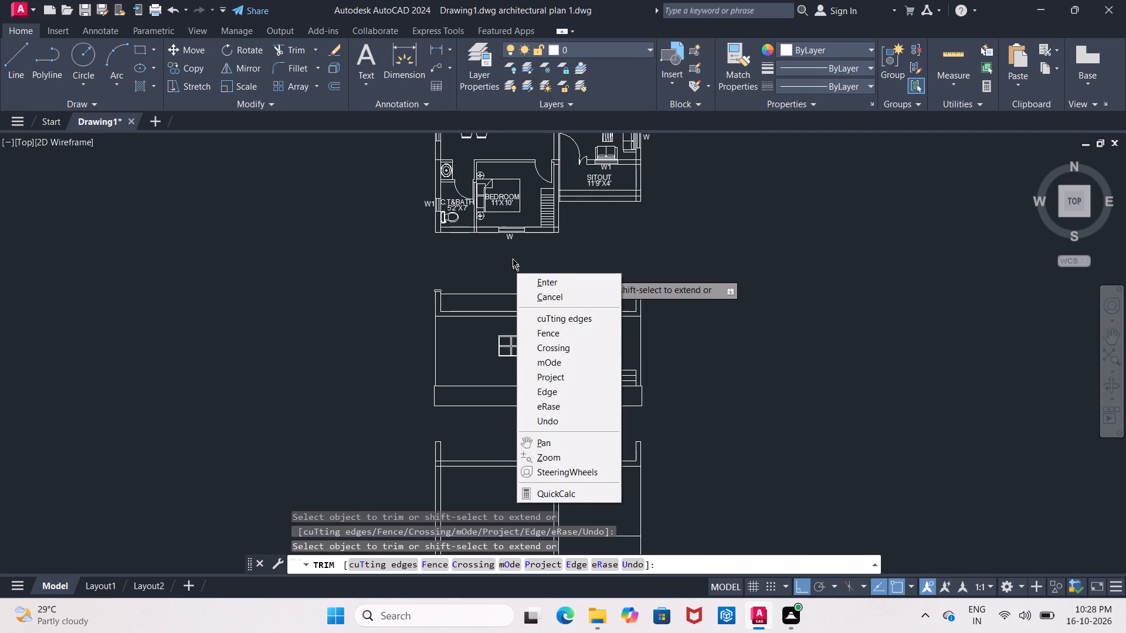
{"action": "key", "text": "Escape"}
{"action": "middle_click_drag", "start_coordinate": [654, 223], "coordinate": [623, 331]}
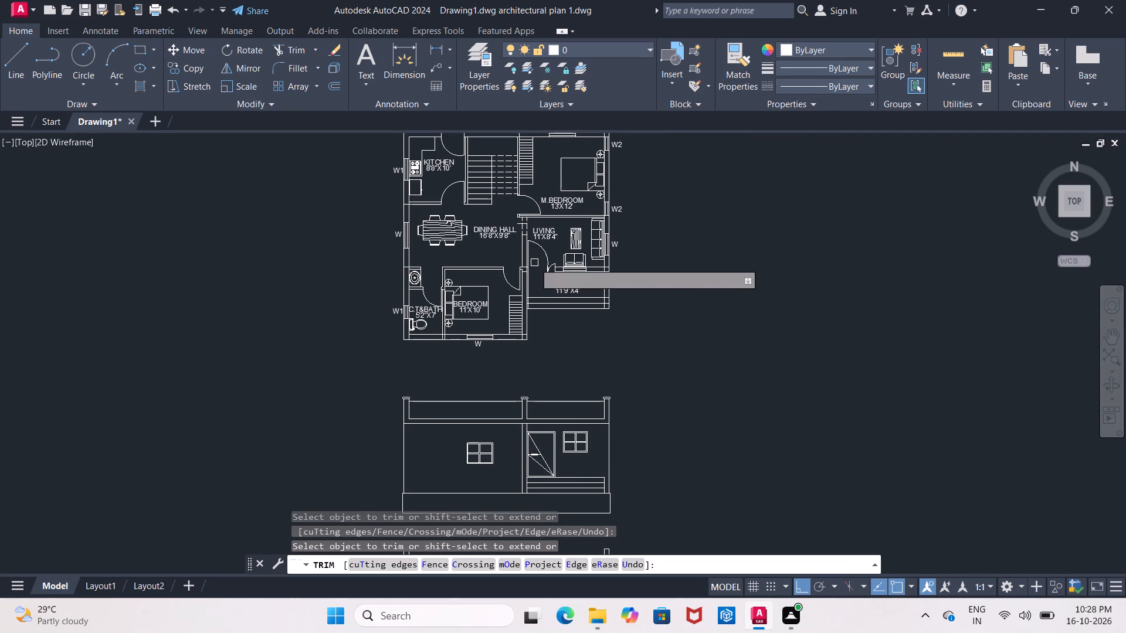
Copy the door and the window beside it from the original elevation about 23' straight down into the section view.
{"action": "middle_click_drag", "start_coordinate": [643, 427], "coordinate": [650, 238]}
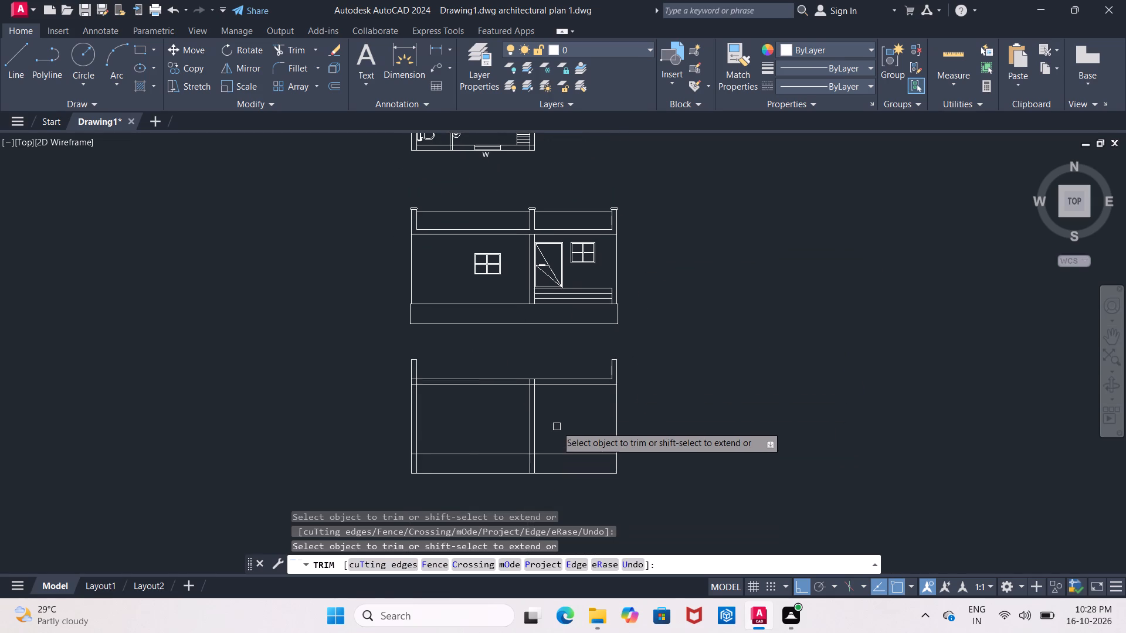
{"action": "scroll", "coordinate": [557, 426], "scroll_direction": "up", "scroll_amount": 1}
{"action": "middle_click_drag", "start_coordinate": [557, 426], "coordinate": [547, 489]}
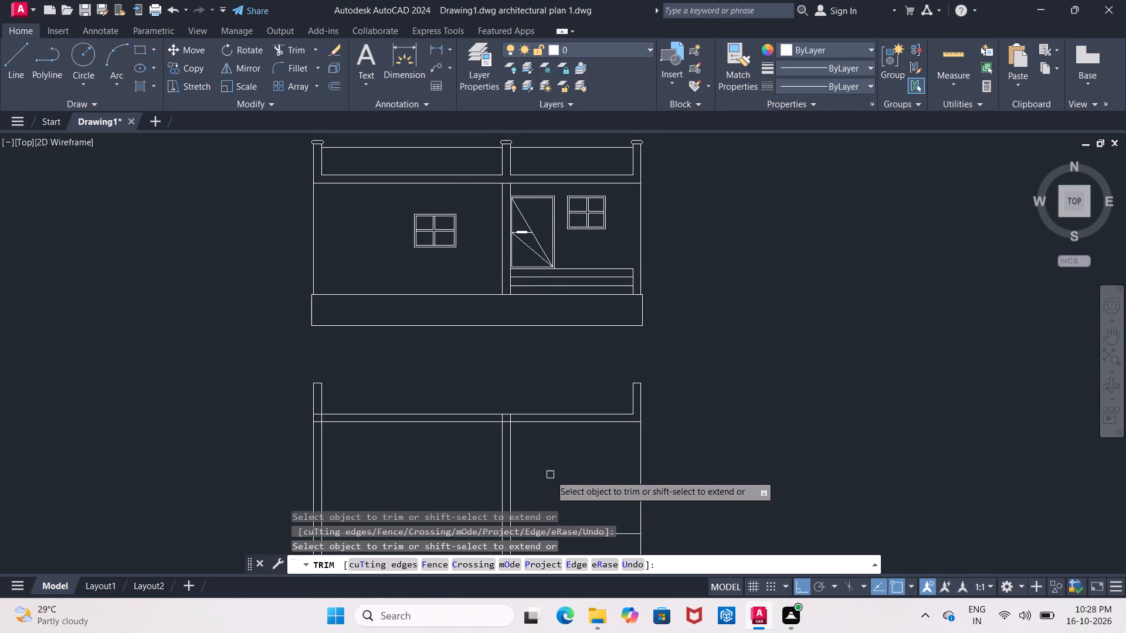
{"action": "key", "text": "Escape"}
{"action": "left_click_drag", "start_coordinate": [486, 192], "coordinate": [491, 192]}
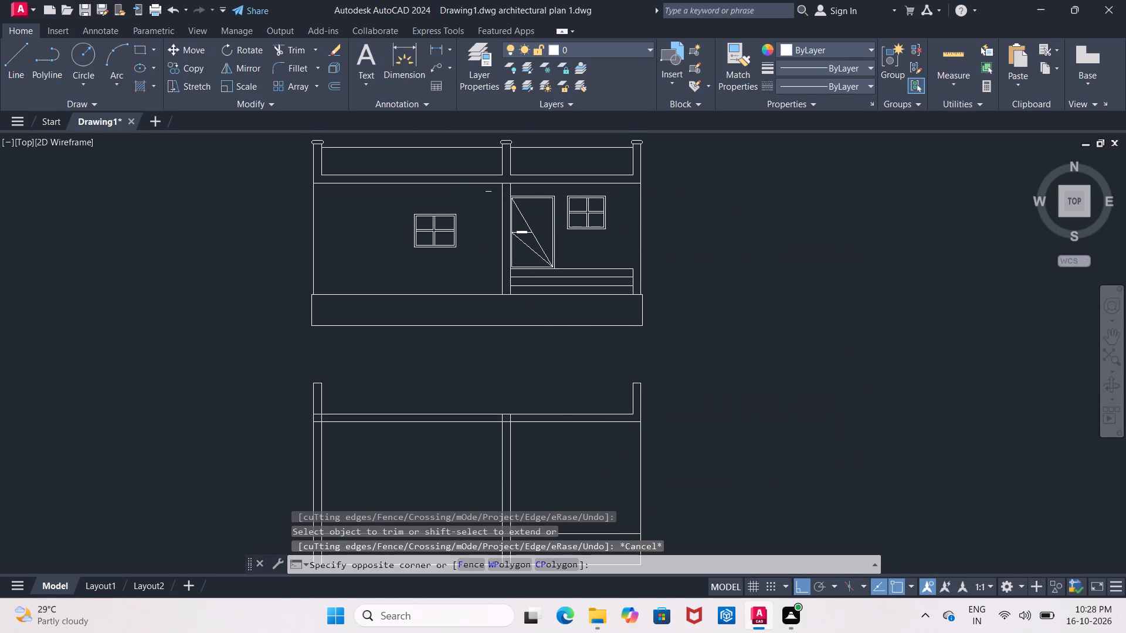
{"action": "left_click", "coordinate": [635, 268]}
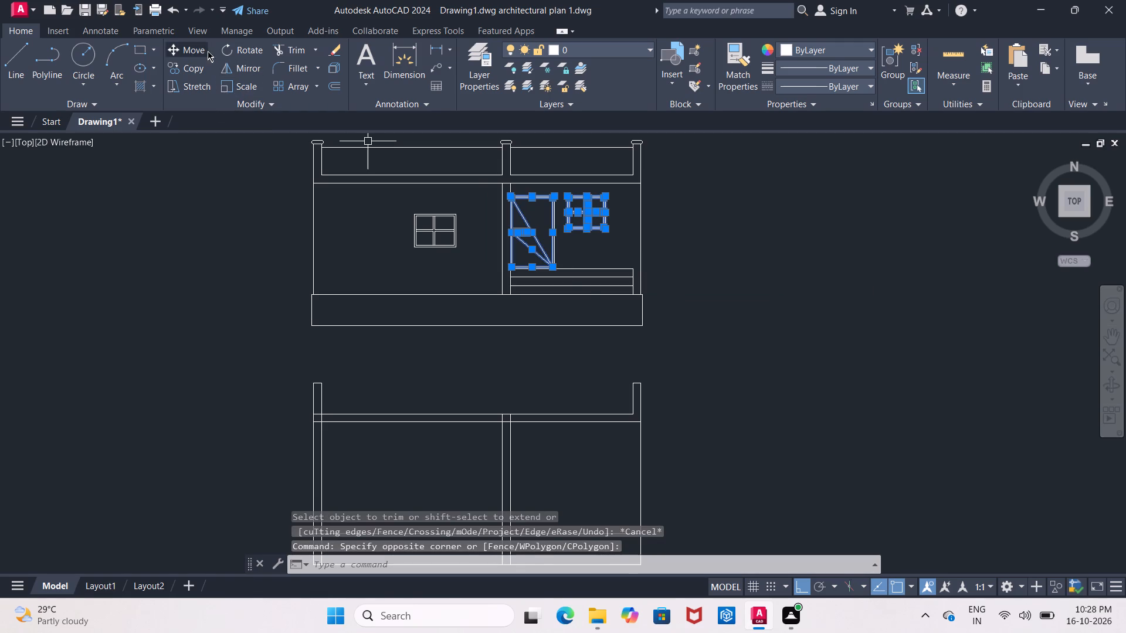
{"action": "left_click", "coordinate": [195, 66]}
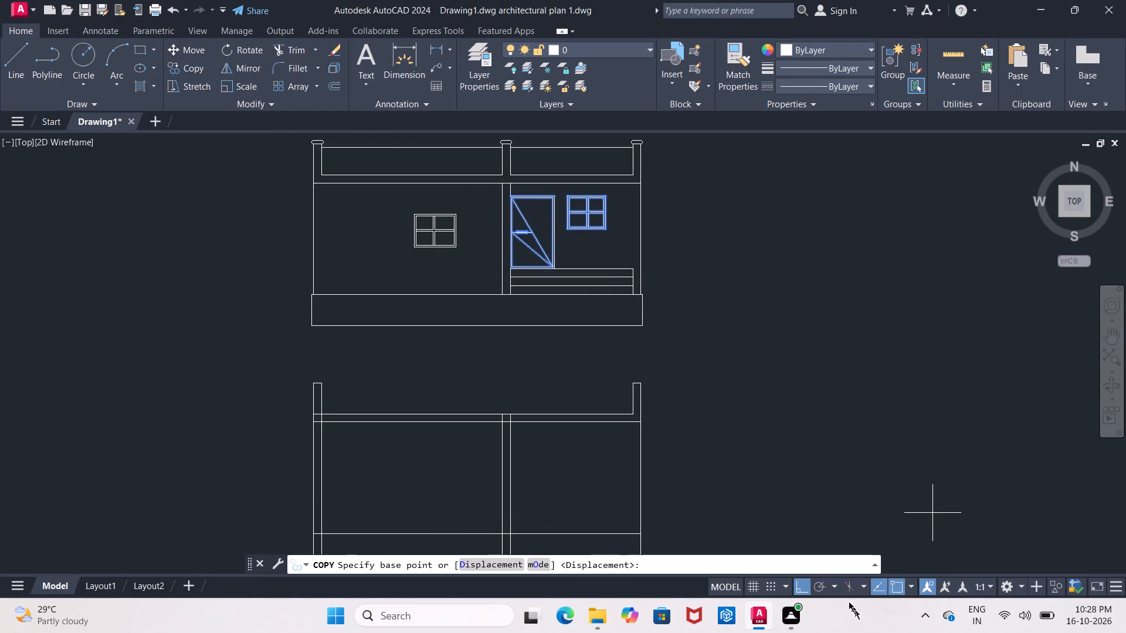
{"action": "left_click", "coordinate": [544, 220]}
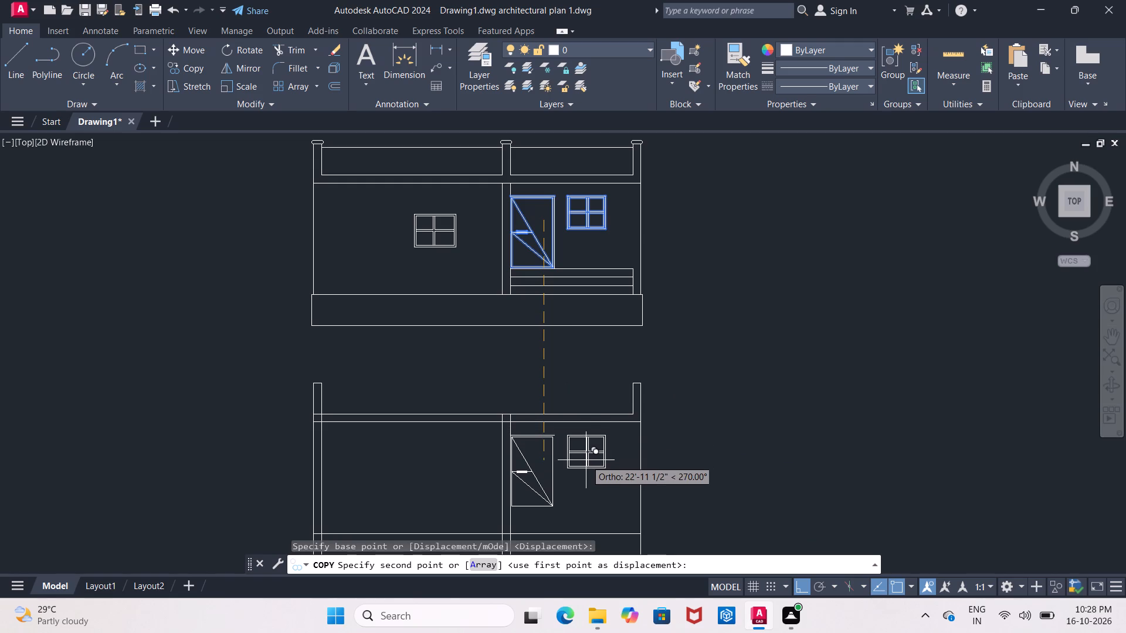
{"action": "left_click", "coordinate": [586, 460]}
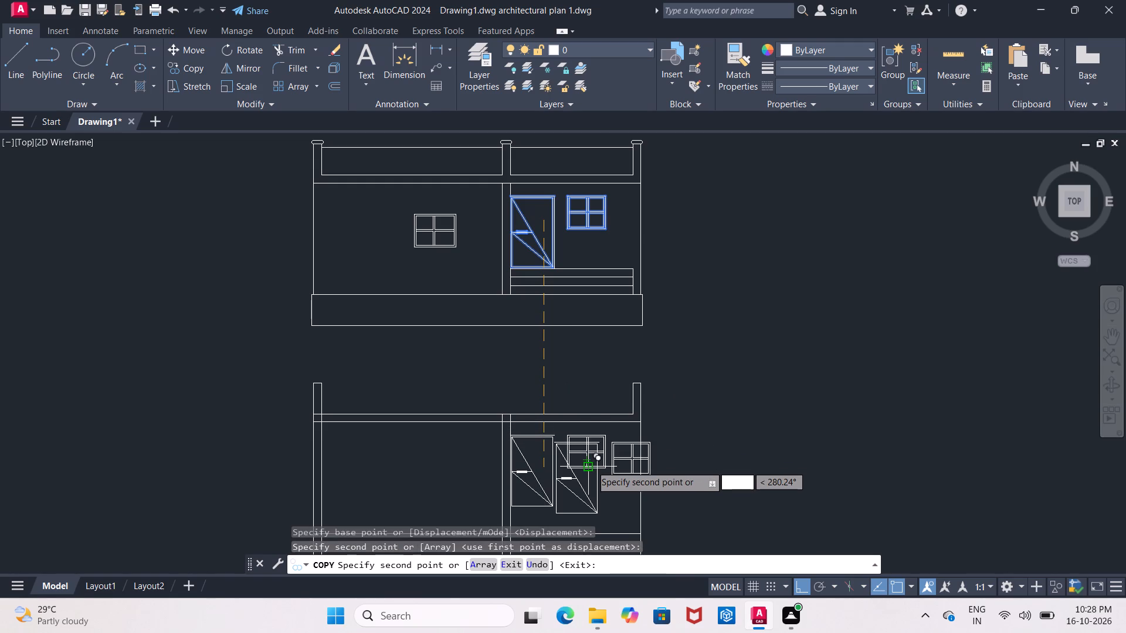
{"action": "key", "text": "Escape"}
Examine the copied door and window in the section view against the original elevation above.
{"action": "scroll", "coordinate": [597, 460], "scroll_direction": "up", "scroll_amount": 1}
{"action": "middle_click_drag", "start_coordinate": [598, 458], "coordinate": [619, 301]}
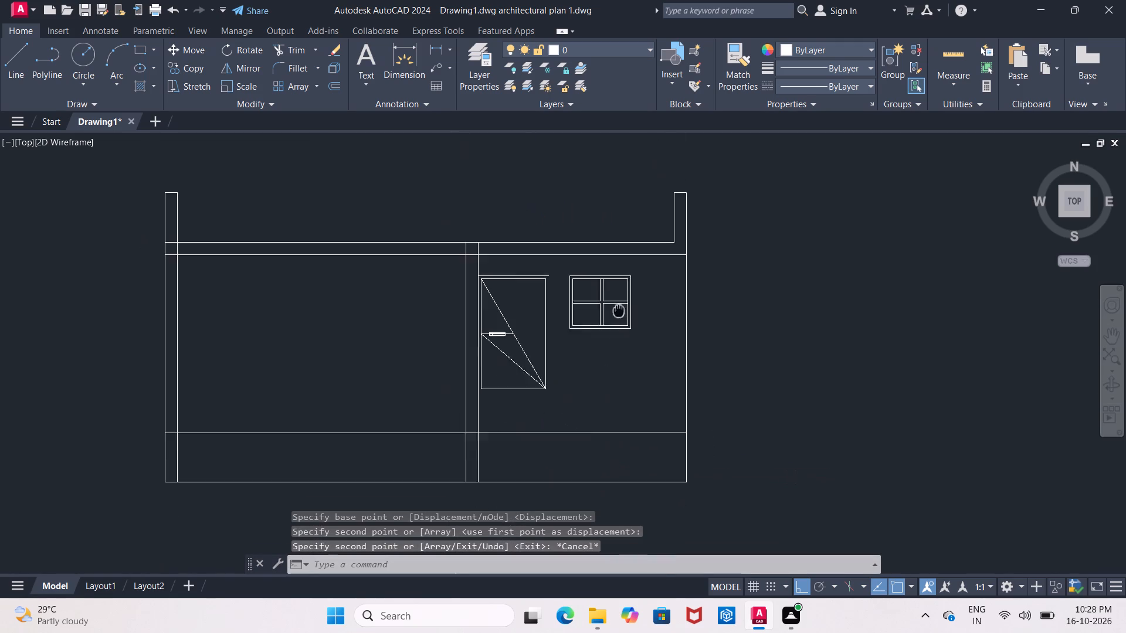
{"action": "middle_click_drag", "start_coordinate": [619, 301], "coordinate": [619, 300]}
{"action": "scroll", "coordinate": [623, 308], "scroll_direction": "down", "scroll_amount": 1}
{"action": "middle_click_drag", "start_coordinate": [612, 452], "coordinate": [612, 458]}
{"action": "middle_click_drag", "start_coordinate": [669, 325], "coordinate": [647, 416]}
{"action": "scroll", "coordinate": [669, 325], "scroll_direction": "down", "scroll_amount": 1}
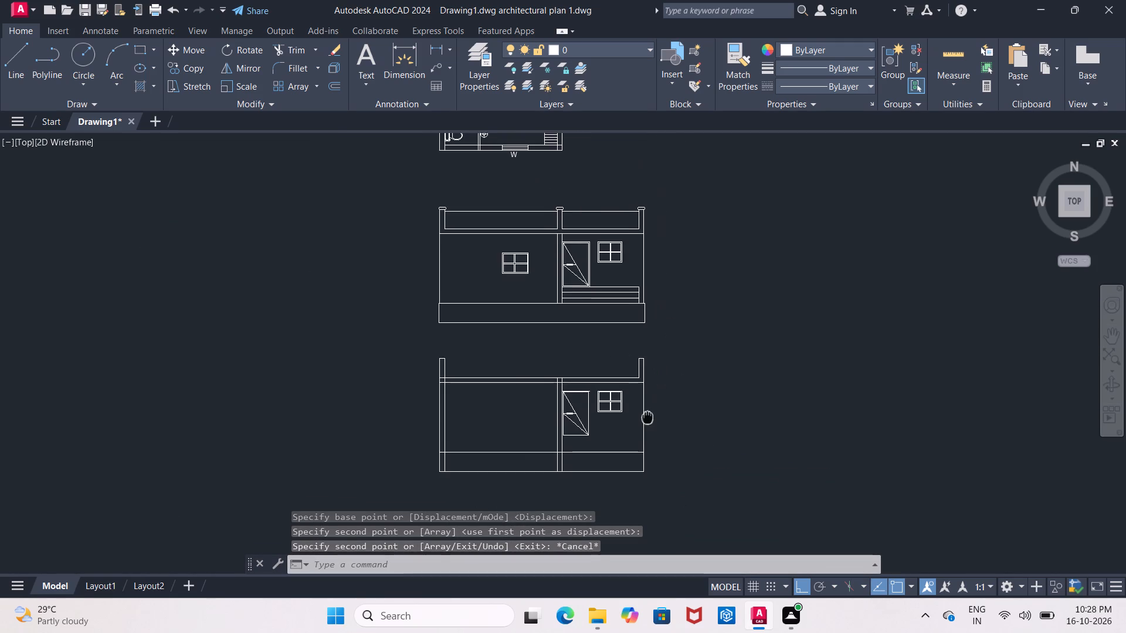
{"action": "middle_click_drag", "start_coordinate": [647, 416], "coordinate": [668, 372]}
{"action": "scroll", "coordinate": [640, 387], "scroll_direction": "up", "scroll_amount": 1}
{"action": "middle_click_drag", "start_coordinate": [640, 387], "coordinate": [636, 394]}
{"action": "key", "text": "Escape"}
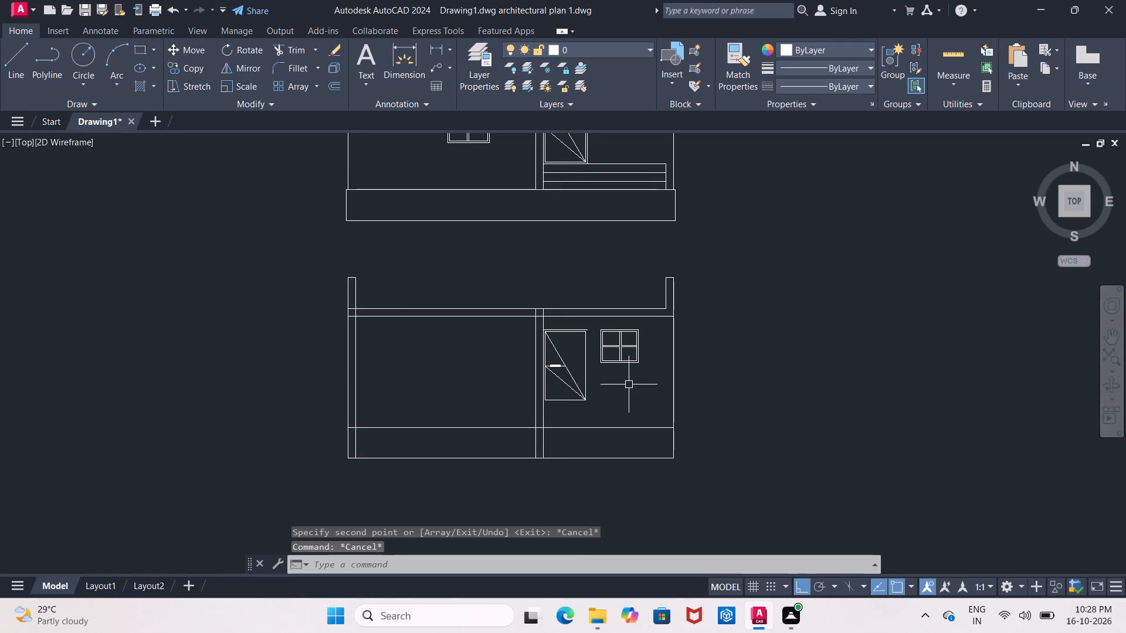
Offset the copied door's right edge and bottom edge 2" outward for the outer frame.
{"action": "scroll", "coordinate": [609, 379], "scroll_direction": "up", "scroll_amount": 2}
{"action": "left_click", "coordinate": [519, 384]}
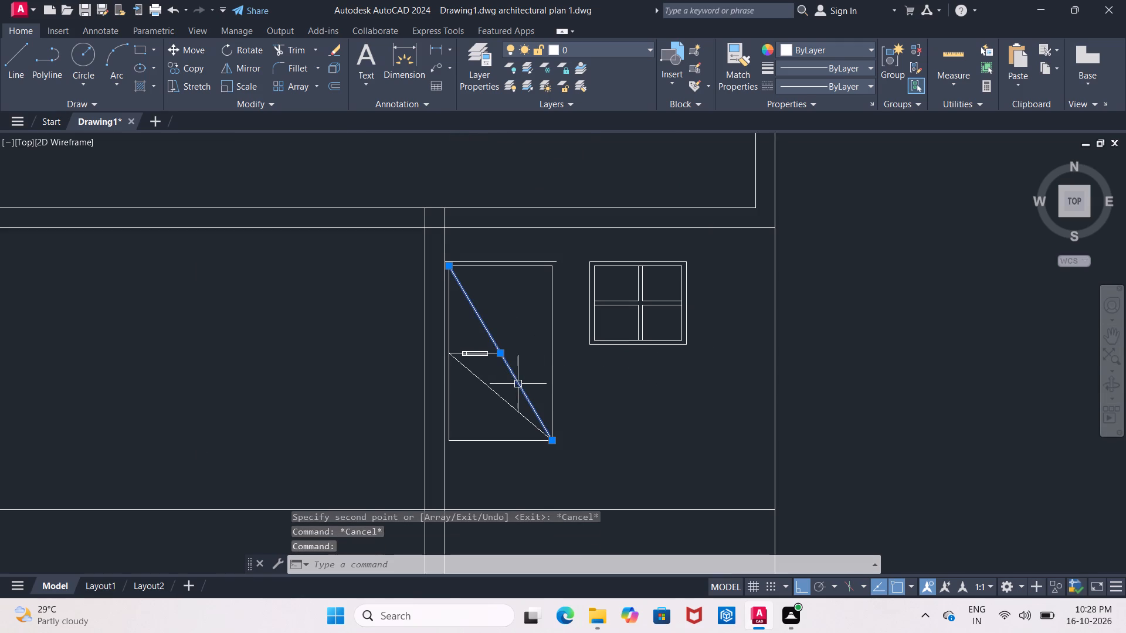
{"action": "key", "text": "Escape"}
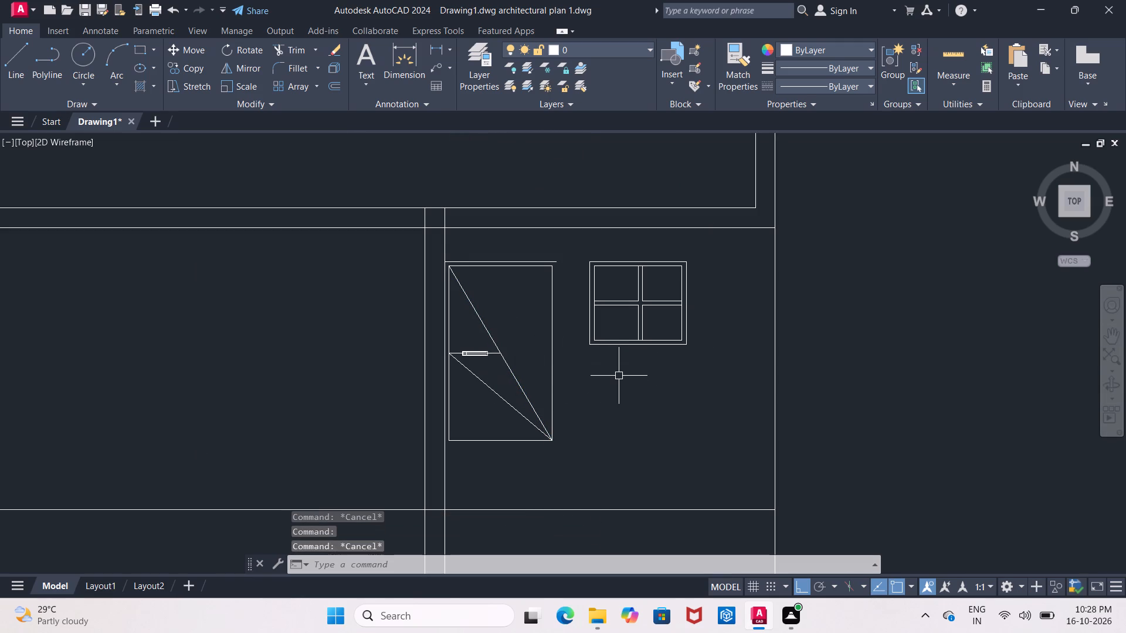
{"action": "key", "text": "o"}
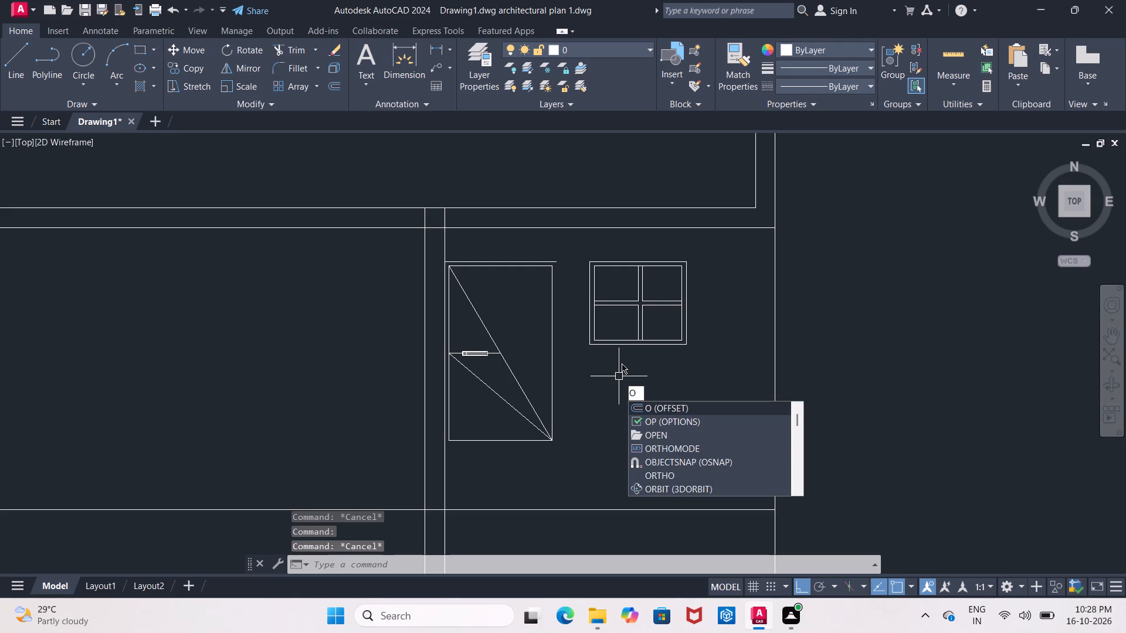
{"action": "key", "text": "Return"}
{"action": "type", "text": "2\""}
{"action": "key", "text": "Return"}
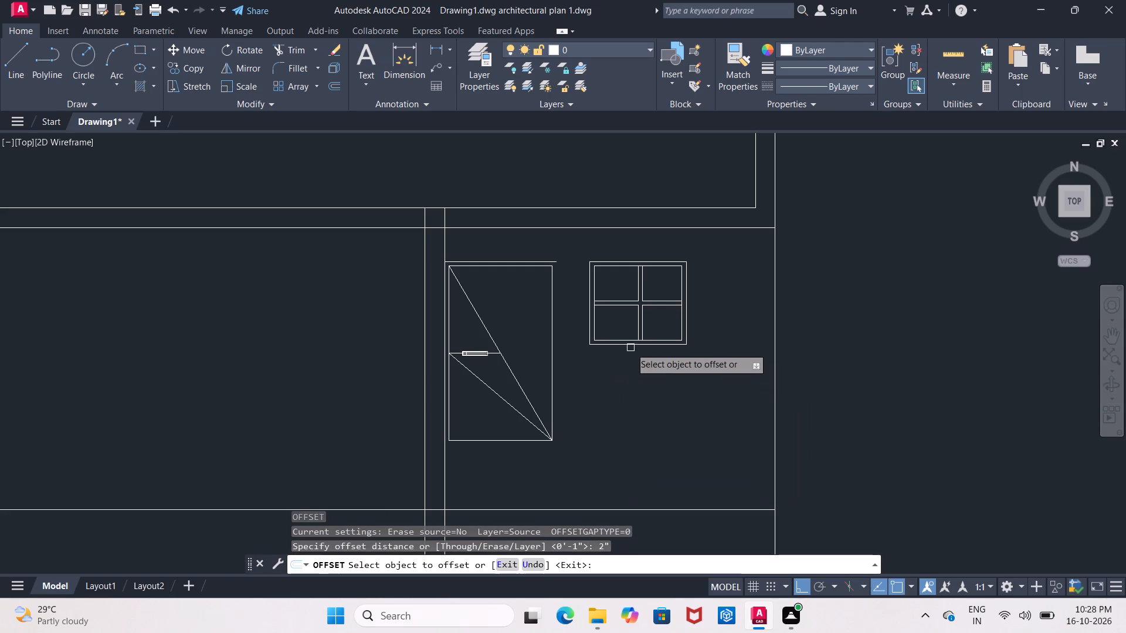
{"action": "left_click", "coordinate": [554, 343]}
{"action": "left_click", "coordinate": [592, 389]}
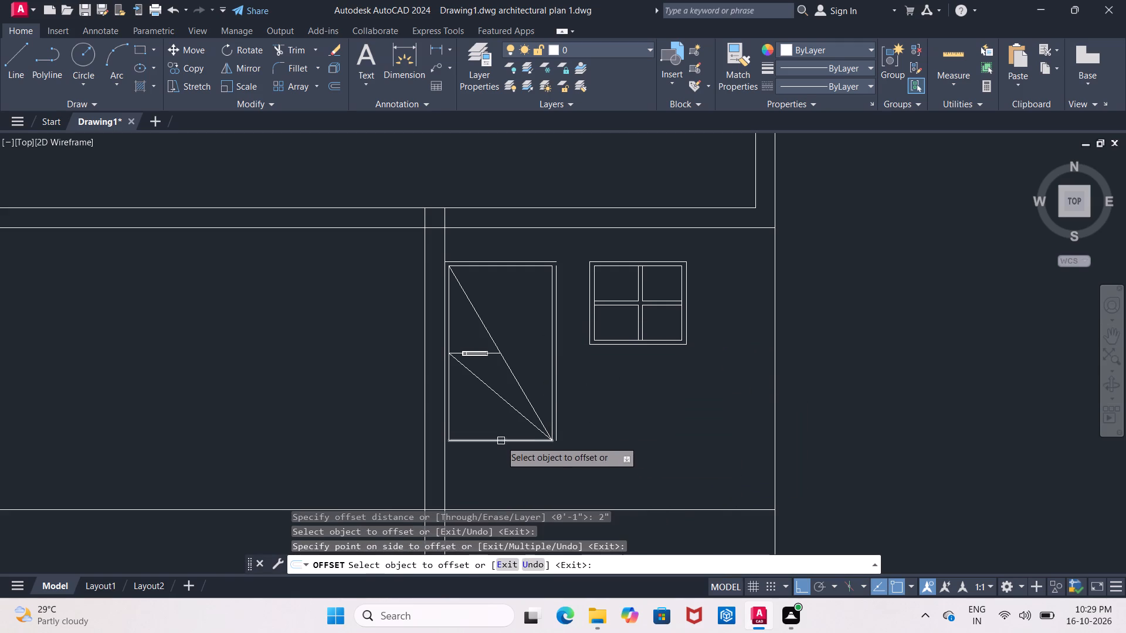
{"action": "left_click_drag", "start_coordinate": [501, 441], "coordinate": [502, 447]}
{"action": "left_click", "coordinate": [504, 461]}
{"action": "key", "text": "Escape"}
Extend the door's offset bottom line left to the middle wall's edge.
{"action": "type", "text": "EX"}
{"action": "key", "text": "Return"}
{"action": "key", "text": "Return"}
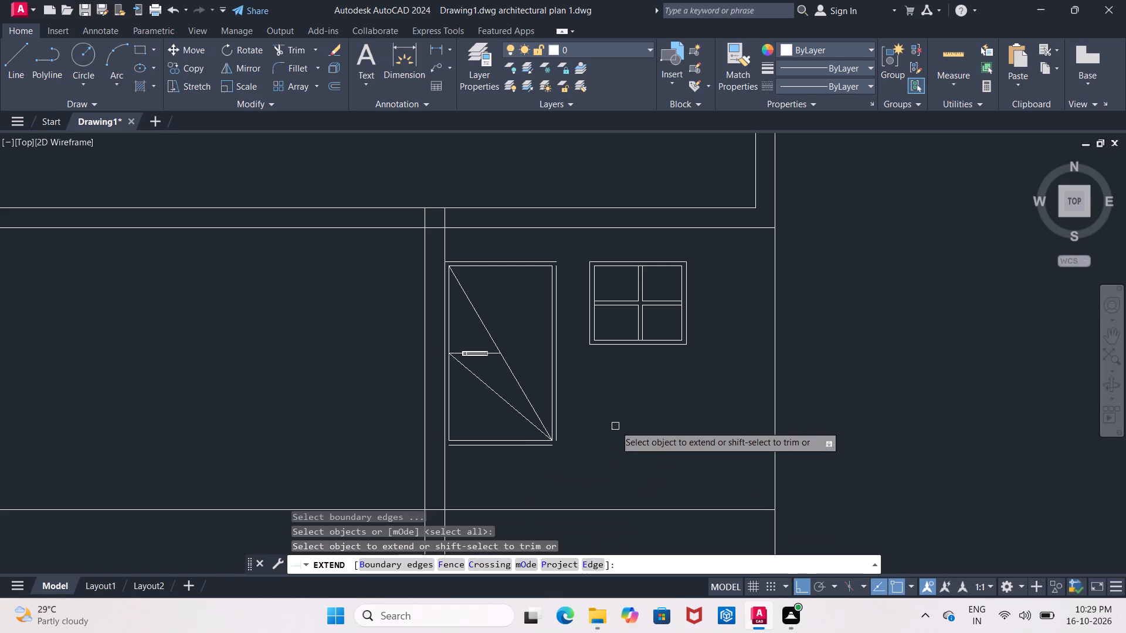
{"action": "left_click", "coordinate": [466, 447]}
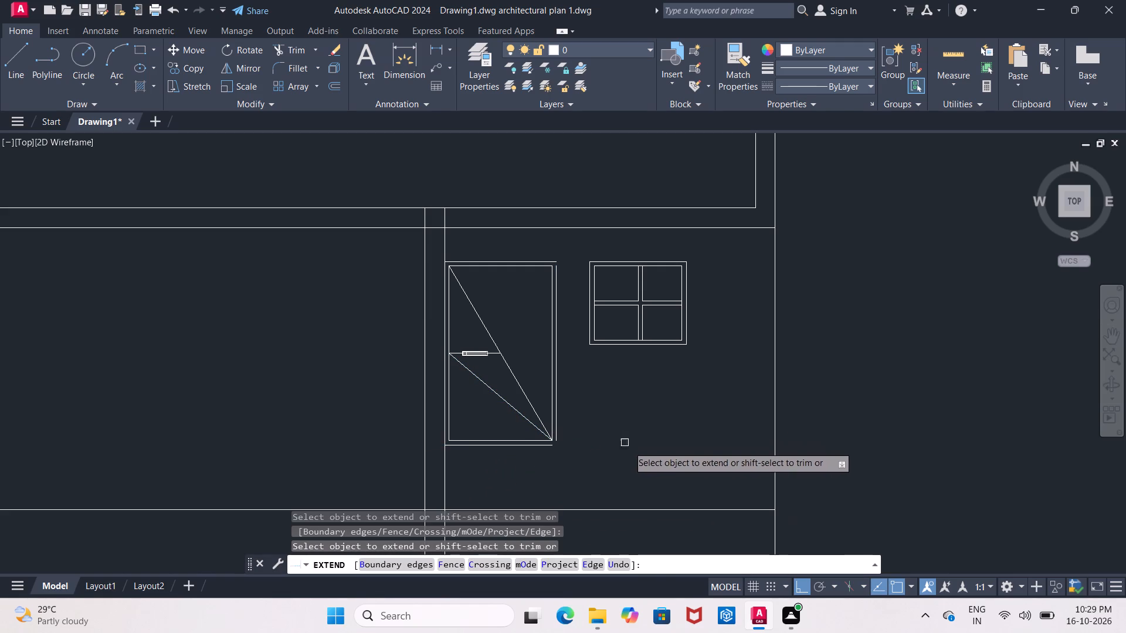
{"action": "key", "text": "Escape"}
Fillet the offset bottom and right frame lines into a closed corner at the door's lower right.
{"action": "left_click", "coordinate": [281, 63]}
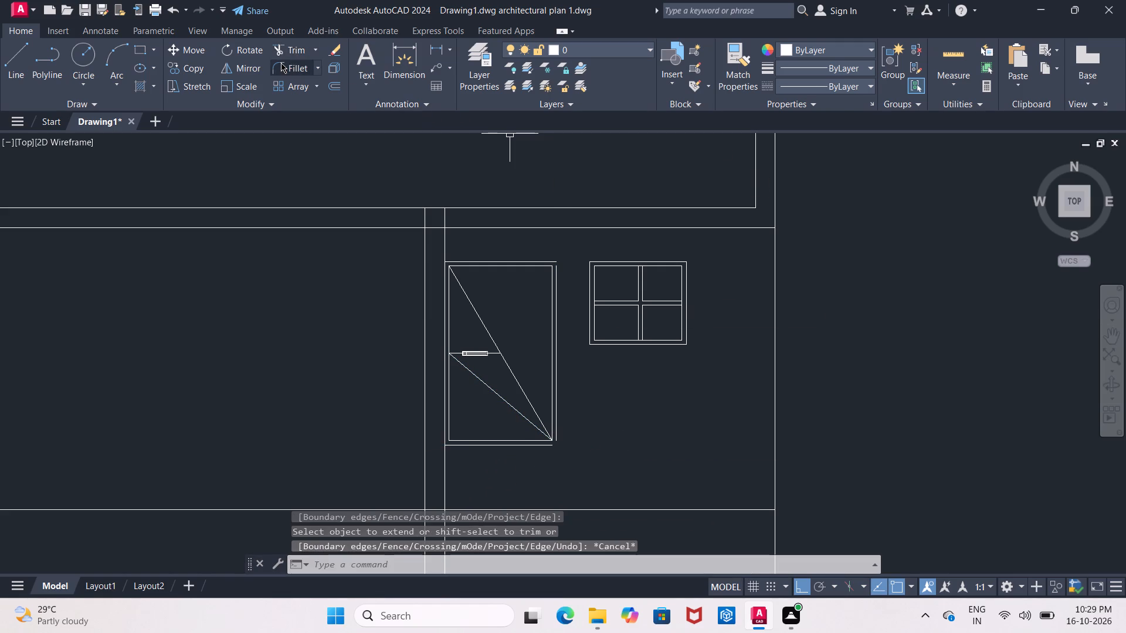
{"action": "left_click", "coordinate": [522, 448]}
{"action": "left_click", "coordinate": [528, 444]}
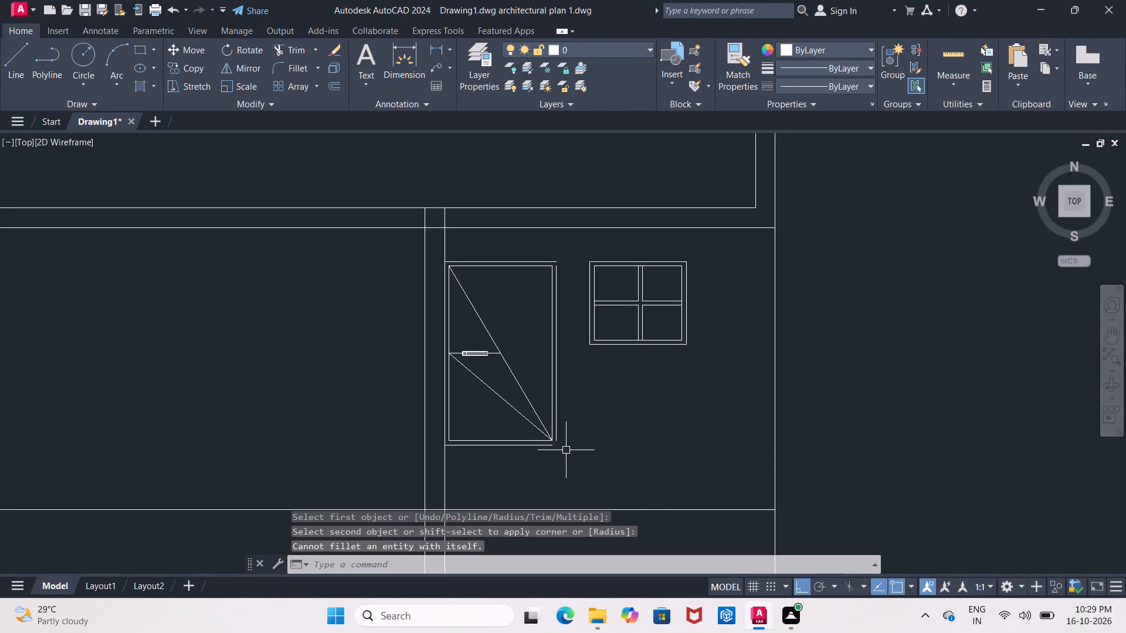
{"action": "key", "text": "Escape"}
{"action": "scroll", "coordinate": [571, 446], "scroll_direction": "up", "scroll_amount": 2}
{"action": "middle_click", "coordinate": [571, 446]}
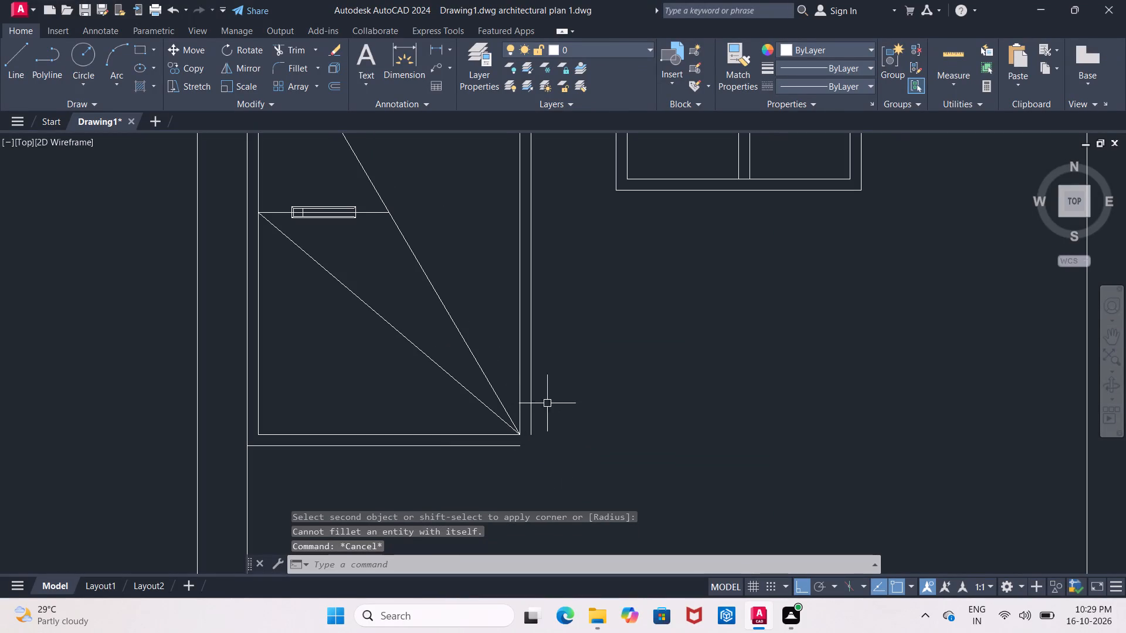
{"action": "left_click", "coordinate": [280, 62]}
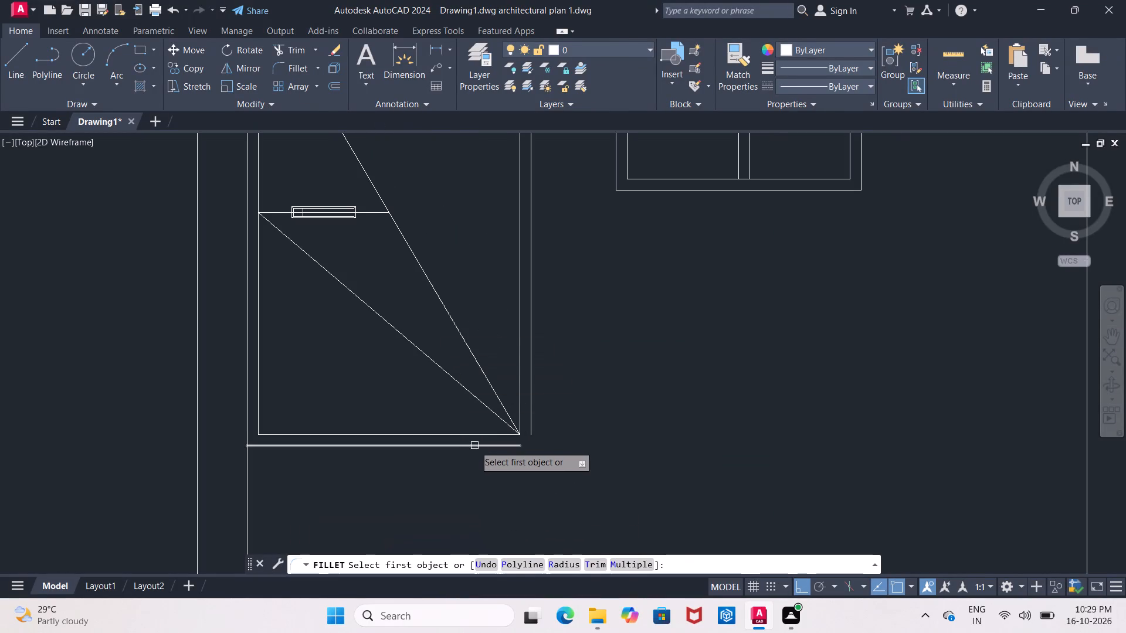
{"action": "left_click", "coordinate": [474, 445]}
{"action": "left_click", "coordinate": [529, 427]}
Fillet the outer top and right frame lines into a closed corner at the door's upper right.
{"action": "scroll", "coordinate": [547, 424], "scroll_direction": "down", "scroll_amount": 1}
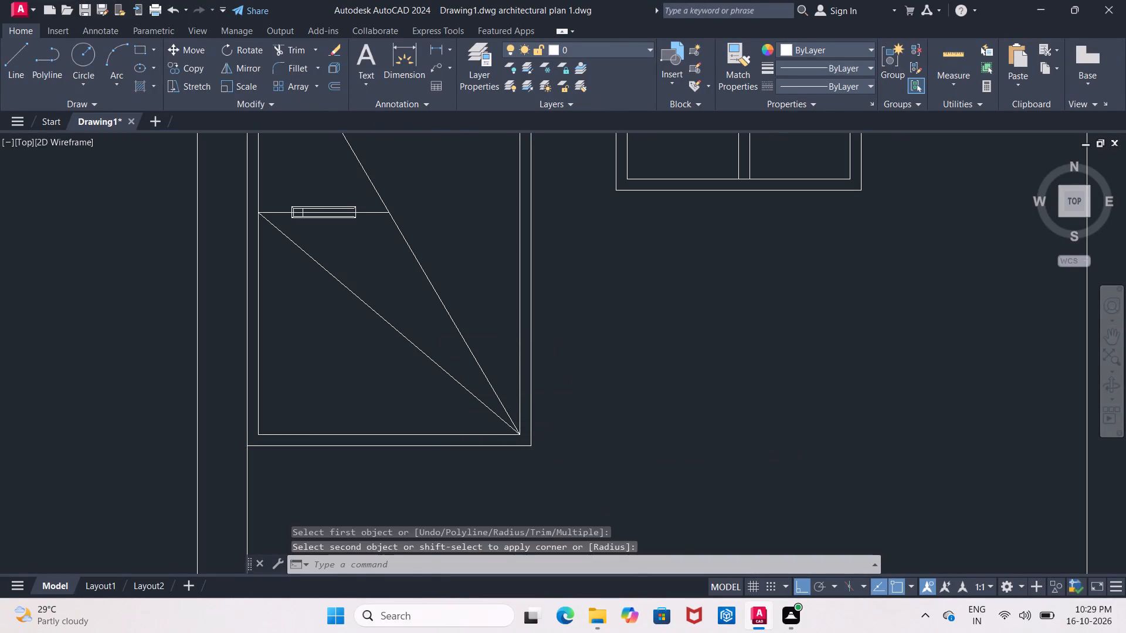
{"action": "scroll", "coordinate": [547, 424], "scroll_direction": "down", "scroll_amount": 1}
{"action": "scroll", "coordinate": [524, 247], "scroll_direction": "up", "scroll_amount": 2}
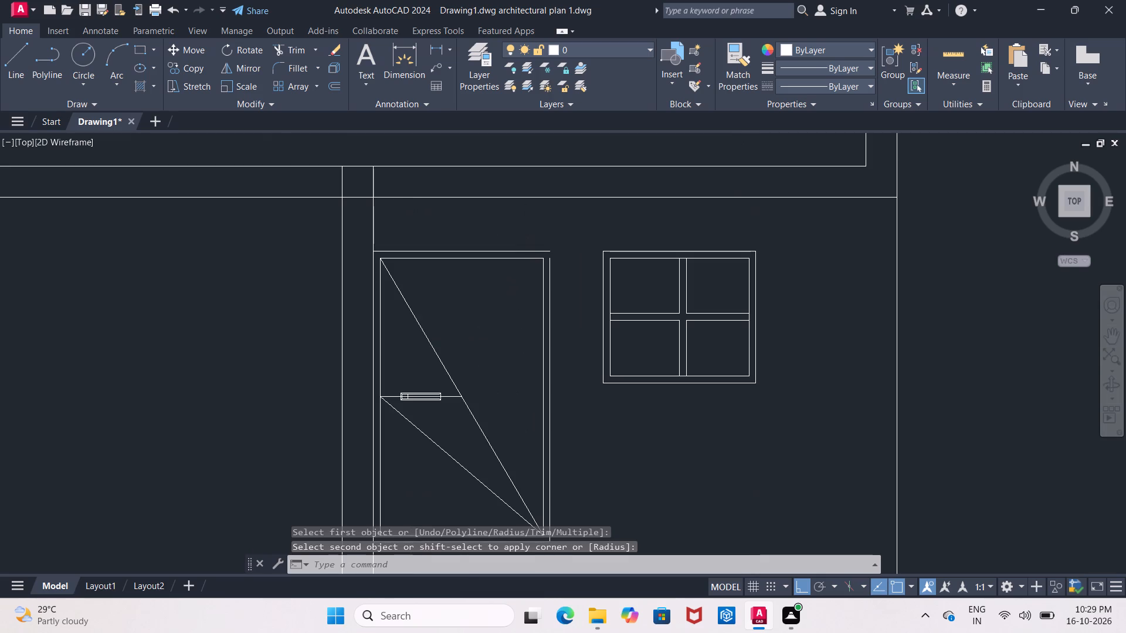
{"action": "left_click", "coordinate": [277, 62]}
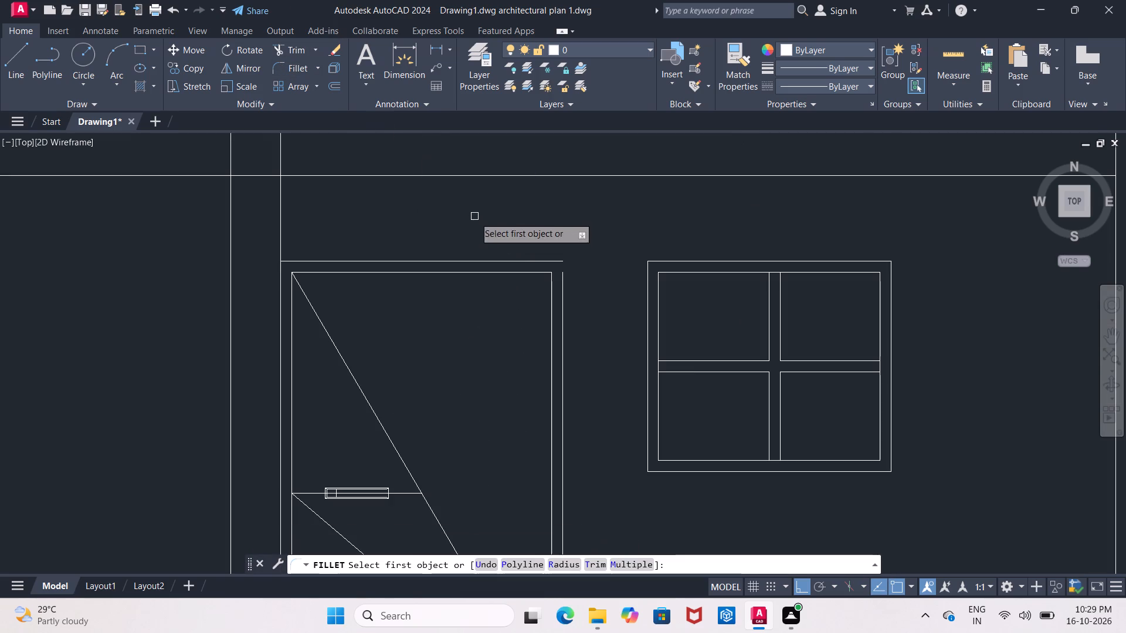
{"action": "left_click", "coordinate": [491, 263]}
{"action": "left_click", "coordinate": [561, 292]}
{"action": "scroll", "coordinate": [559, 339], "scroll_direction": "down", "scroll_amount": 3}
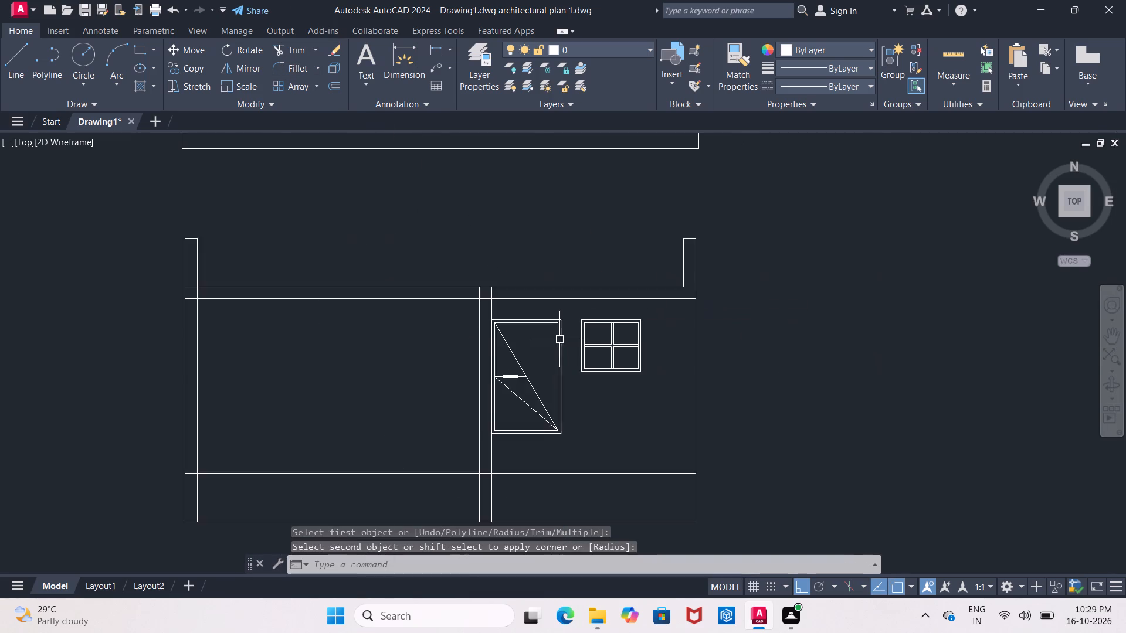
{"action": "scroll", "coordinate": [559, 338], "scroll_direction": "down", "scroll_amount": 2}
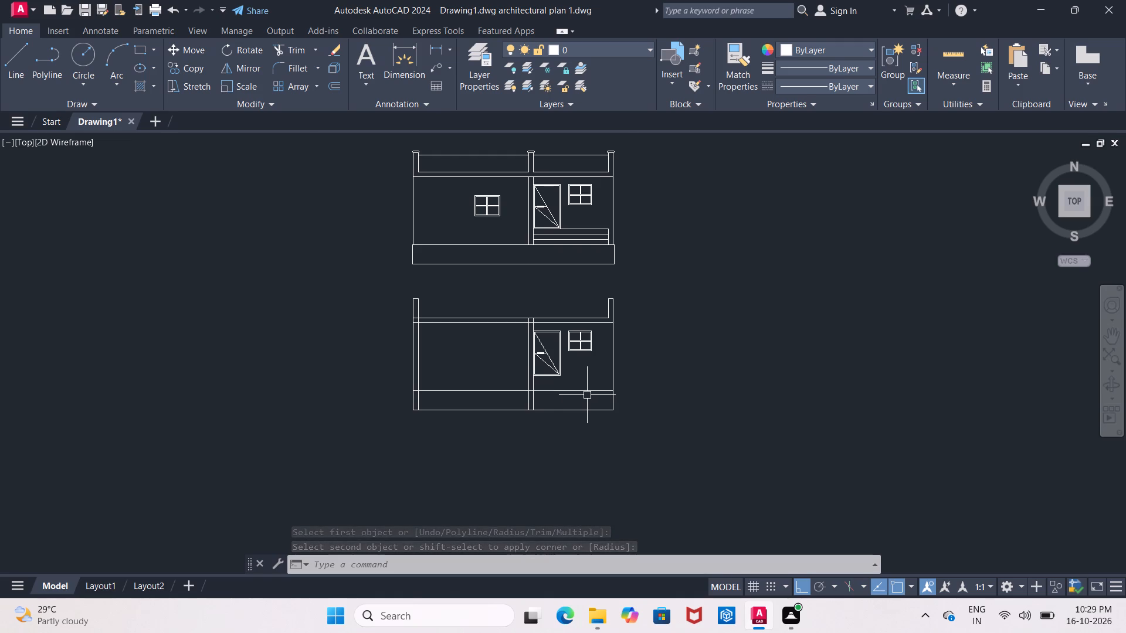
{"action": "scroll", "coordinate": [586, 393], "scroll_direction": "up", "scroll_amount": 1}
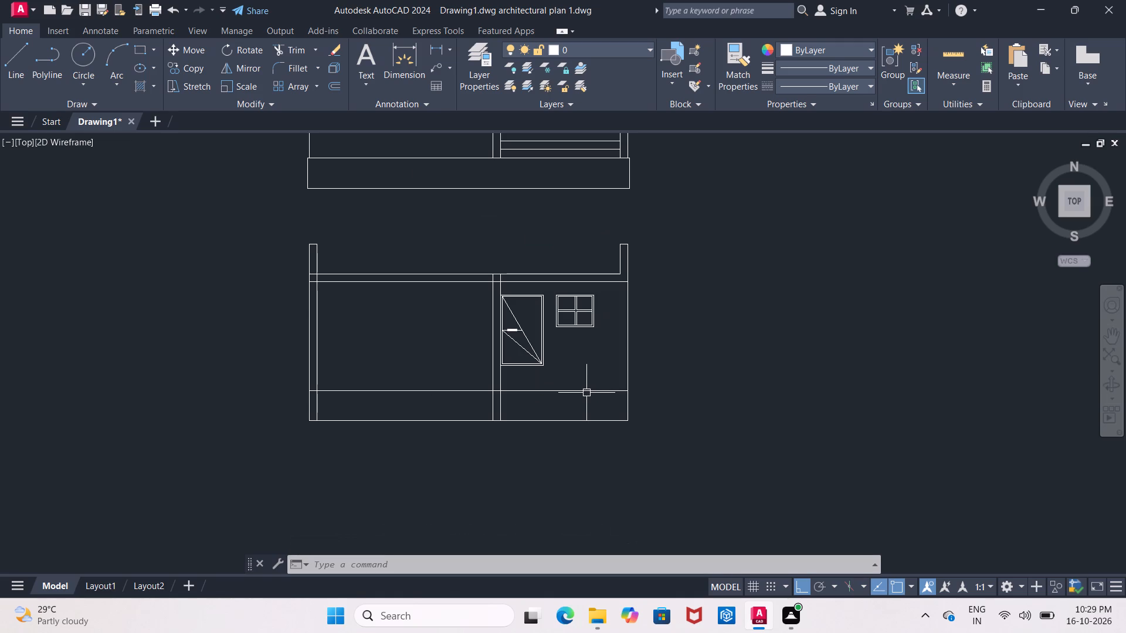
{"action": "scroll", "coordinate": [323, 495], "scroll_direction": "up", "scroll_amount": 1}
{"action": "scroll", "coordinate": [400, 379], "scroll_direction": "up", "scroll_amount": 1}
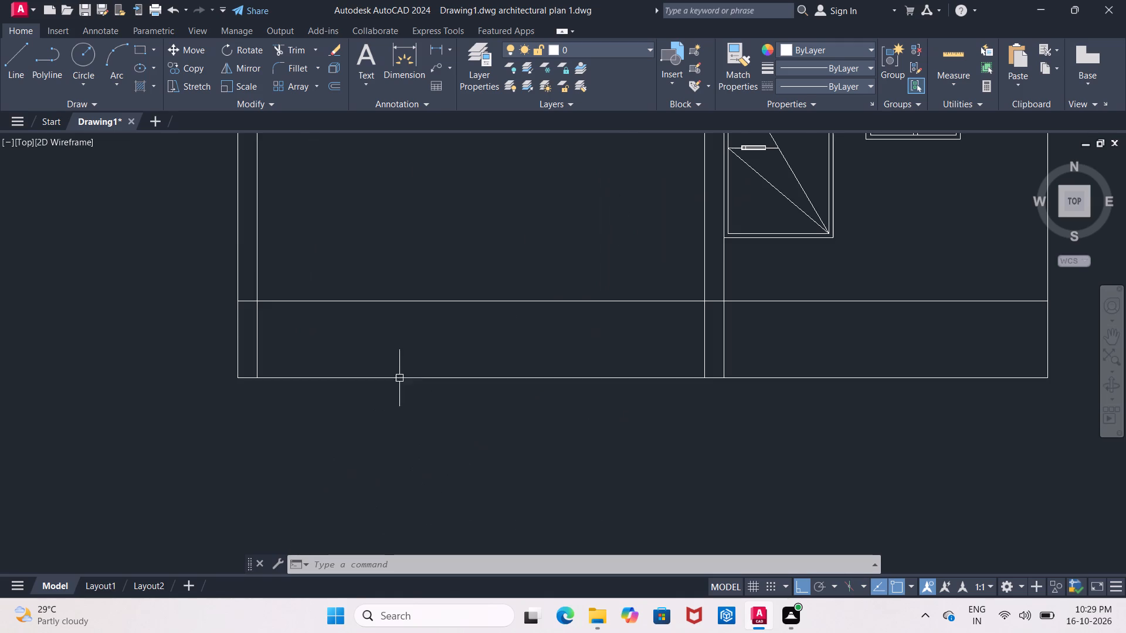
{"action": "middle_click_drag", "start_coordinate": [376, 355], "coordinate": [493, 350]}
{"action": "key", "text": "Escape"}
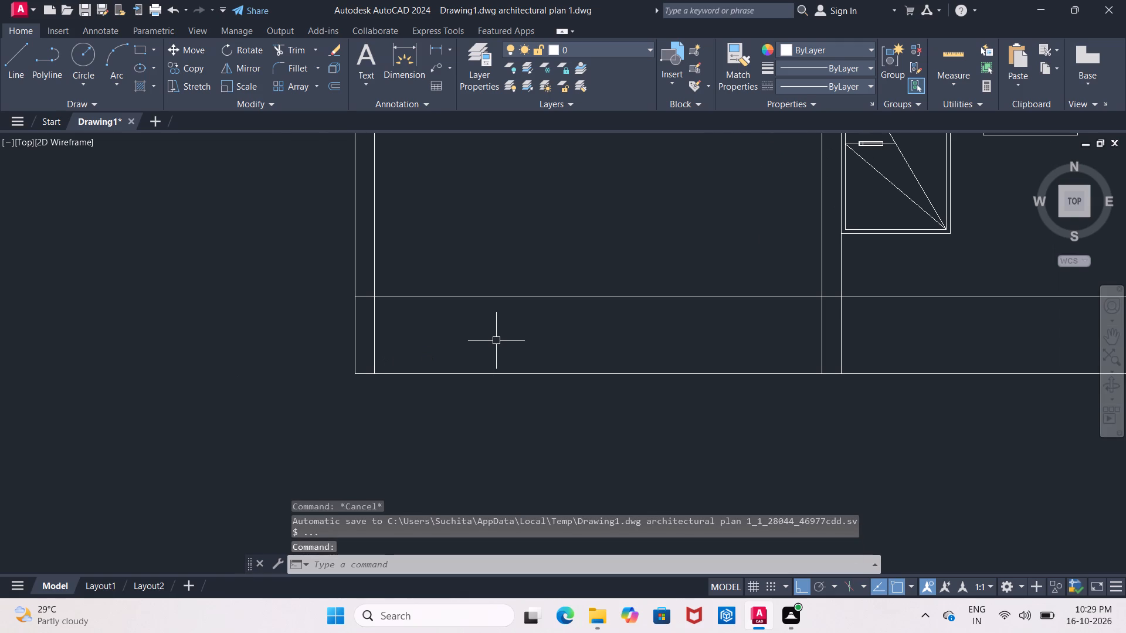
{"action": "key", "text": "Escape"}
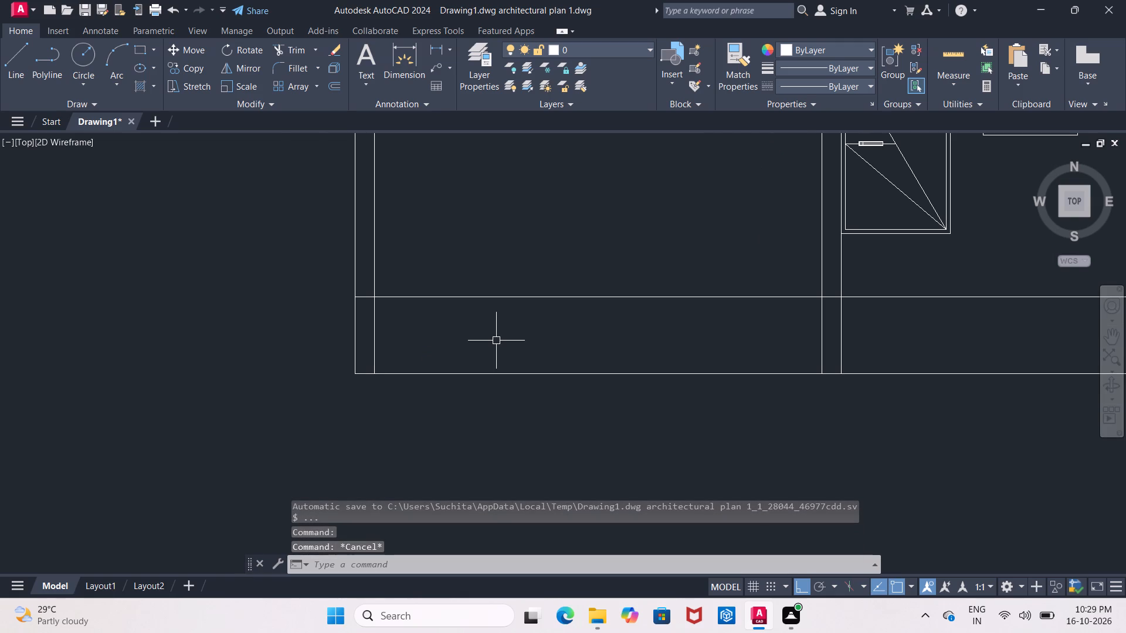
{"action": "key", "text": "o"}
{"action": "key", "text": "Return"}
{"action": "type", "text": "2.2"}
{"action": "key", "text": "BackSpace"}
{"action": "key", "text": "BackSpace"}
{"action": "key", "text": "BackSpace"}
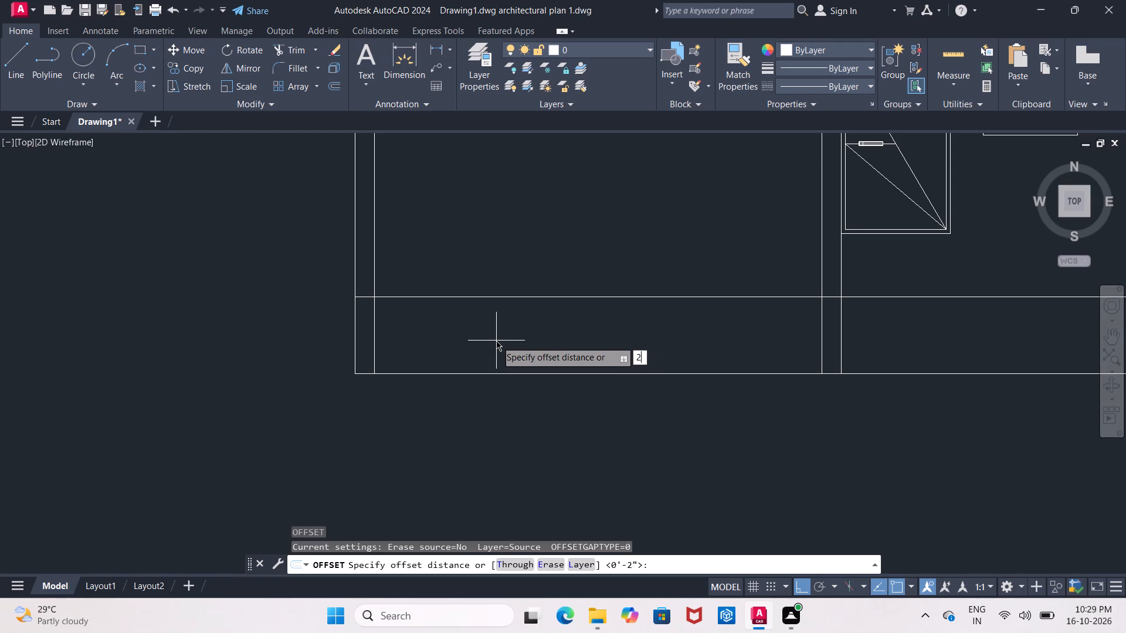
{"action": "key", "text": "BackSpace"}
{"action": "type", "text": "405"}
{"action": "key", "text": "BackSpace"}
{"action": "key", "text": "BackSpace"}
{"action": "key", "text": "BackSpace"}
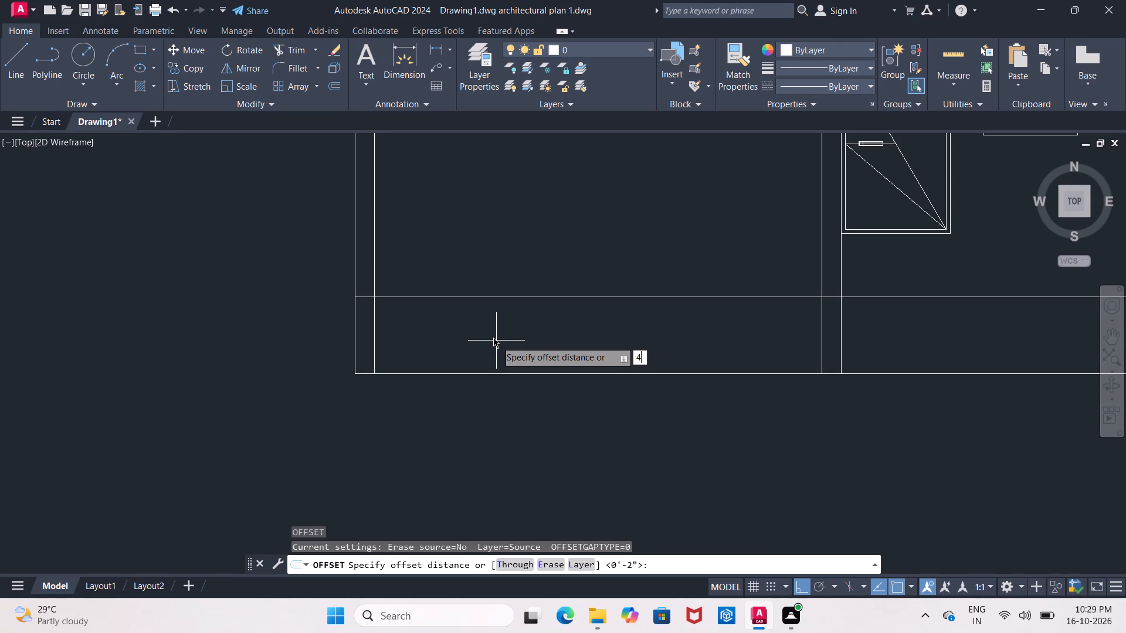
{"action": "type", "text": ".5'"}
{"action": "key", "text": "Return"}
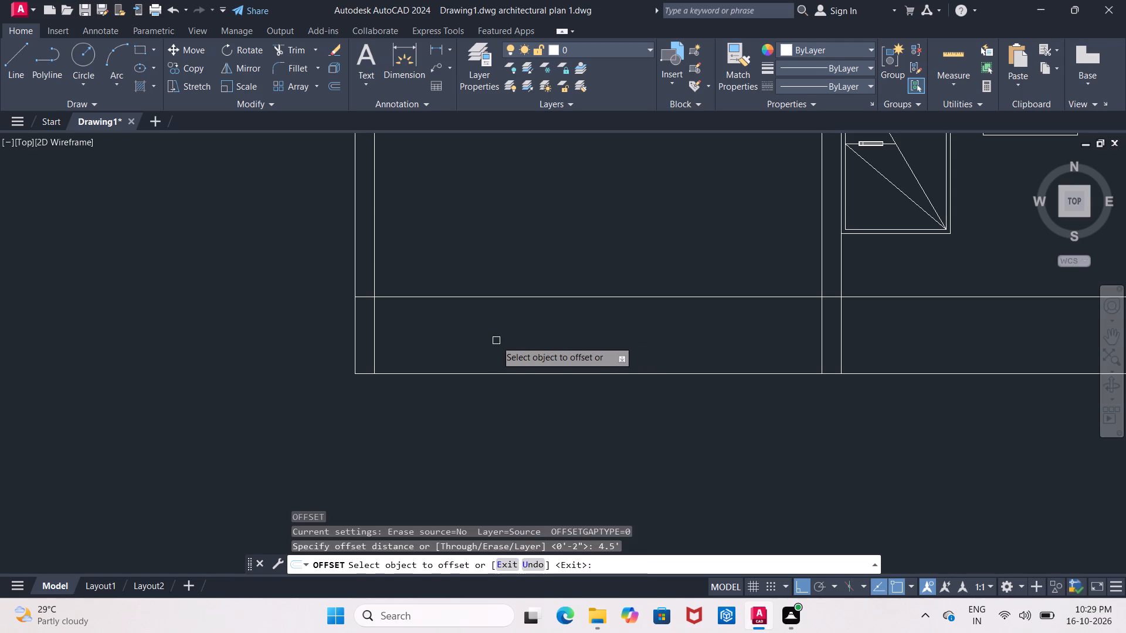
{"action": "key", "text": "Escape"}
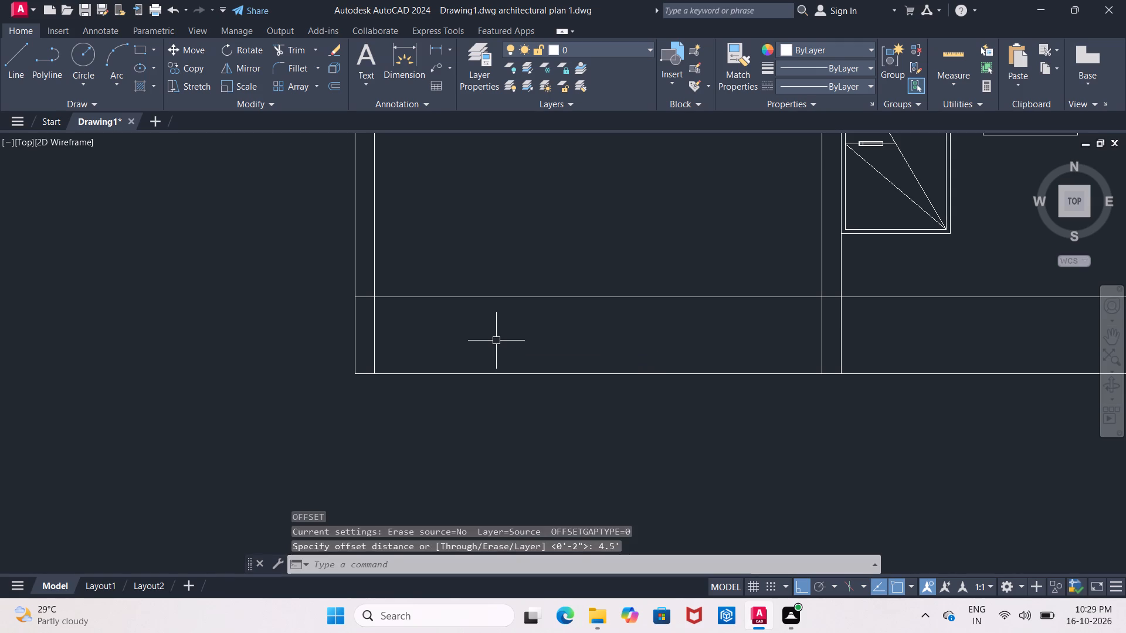
Offset one edge of the left wall and one edge of the middle wall 4.5" inward as centre lines.
{"action": "key", "text": "l"}
{"action": "key", "text": "BackSpace"}
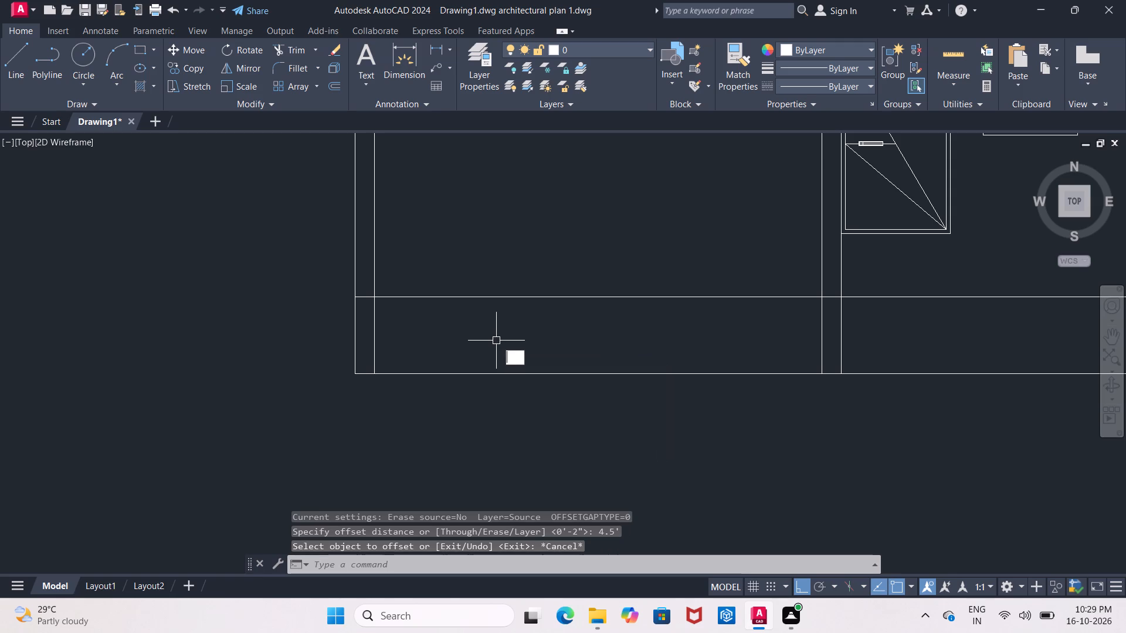
{"action": "key", "text": "o"}
{"action": "key", "text": "Return"}
{"action": "type", "text": "4.5\""}
{"action": "key", "text": "Return"}
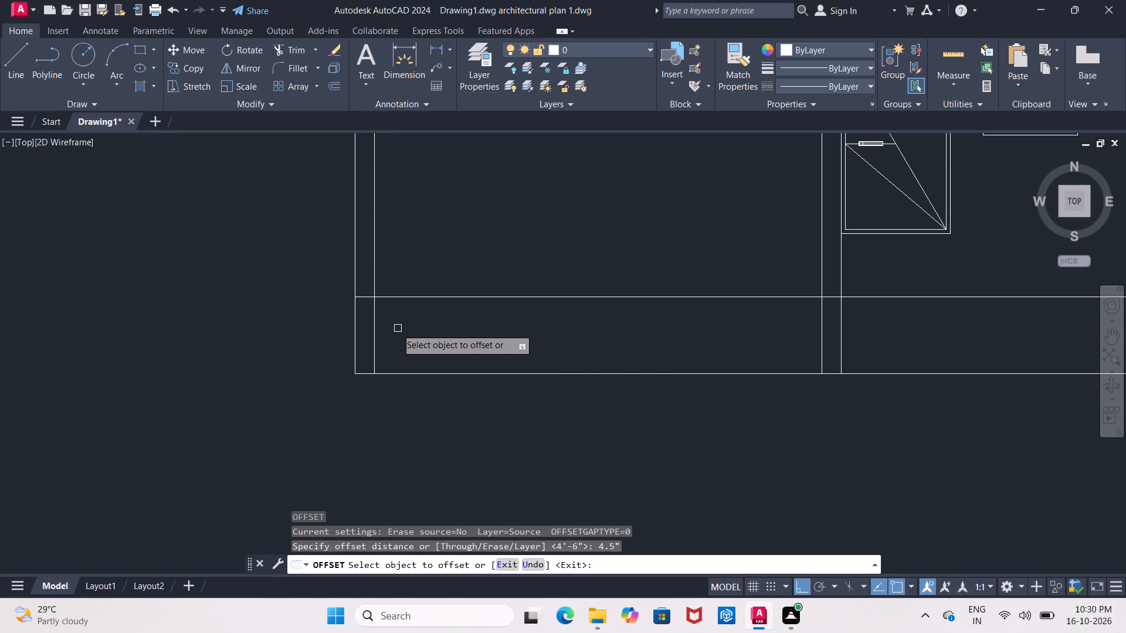
{"action": "left_click", "coordinate": [357, 346]}
{"action": "left_click", "coordinate": [372, 346]}
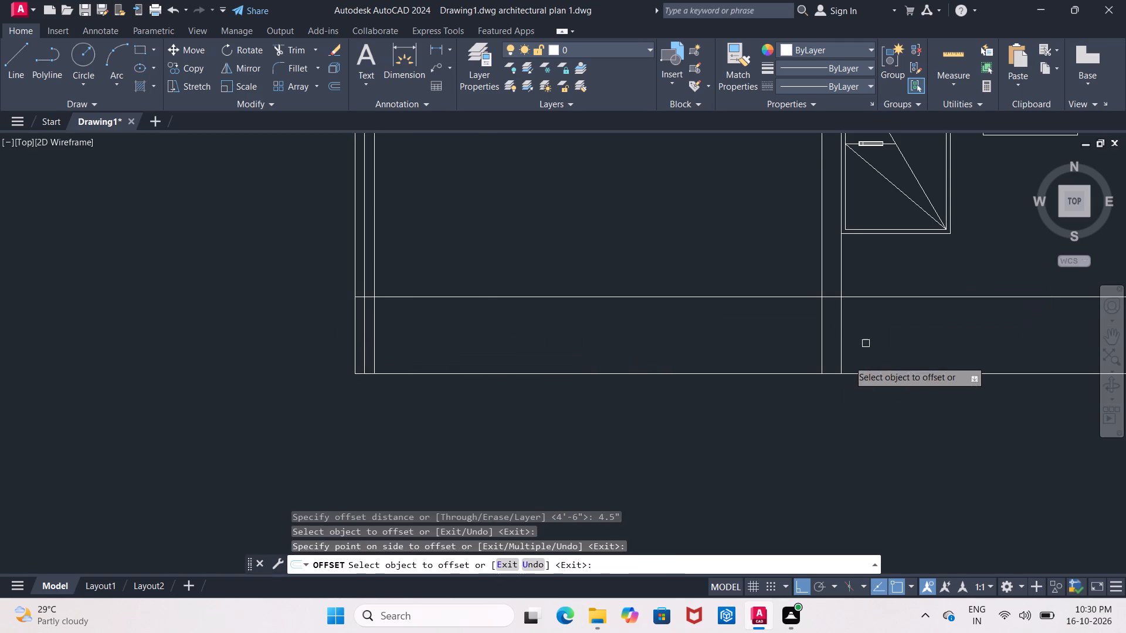
{"action": "left_click", "coordinate": [818, 361]}
{"action": "left_click", "coordinate": [824, 358]}
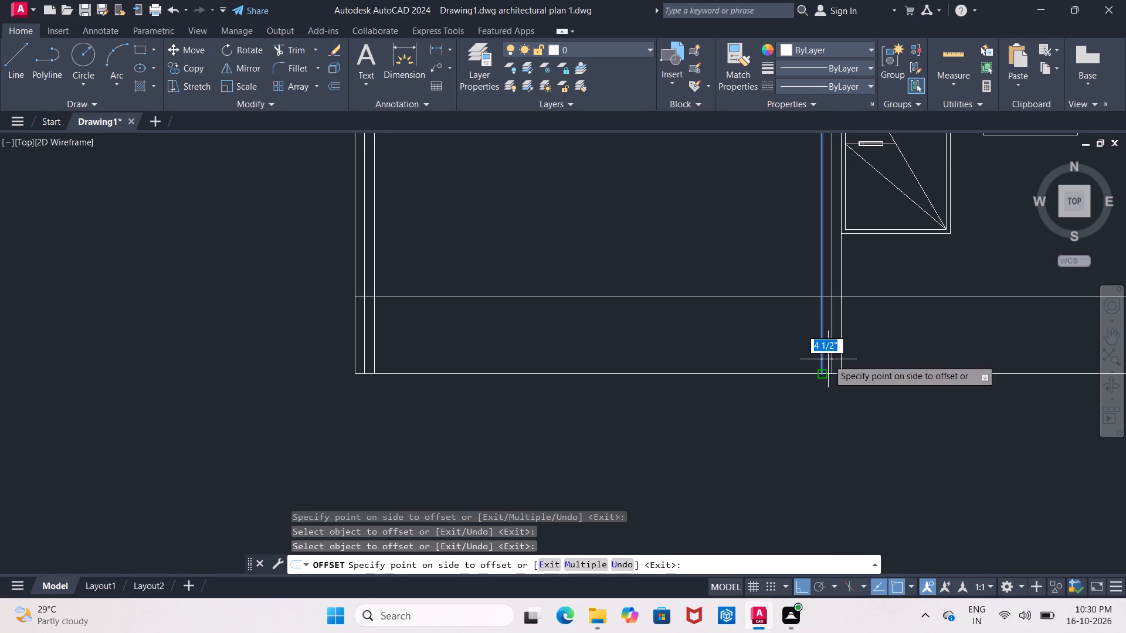
{"action": "middle_click_drag", "start_coordinate": [842, 353], "coordinate": [731, 367]}
{"action": "scroll", "coordinate": [731, 367], "scroll_direction": "down", "scroll_amount": 3}
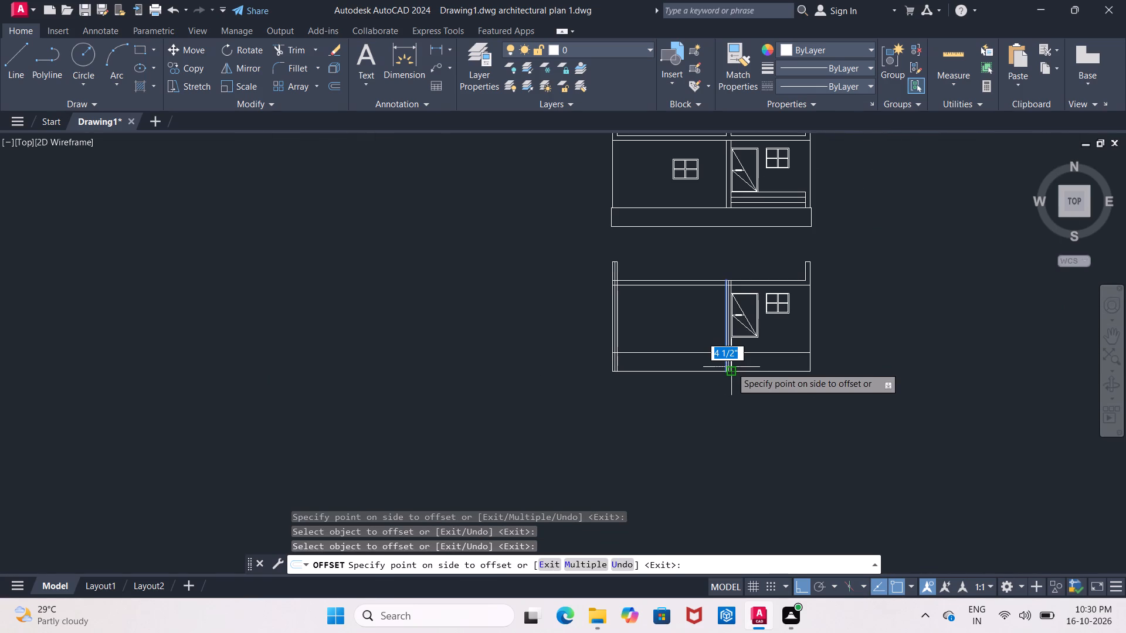
{"action": "scroll", "coordinate": [738, 367], "scroll_direction": "up", "scroll_amount": 6}
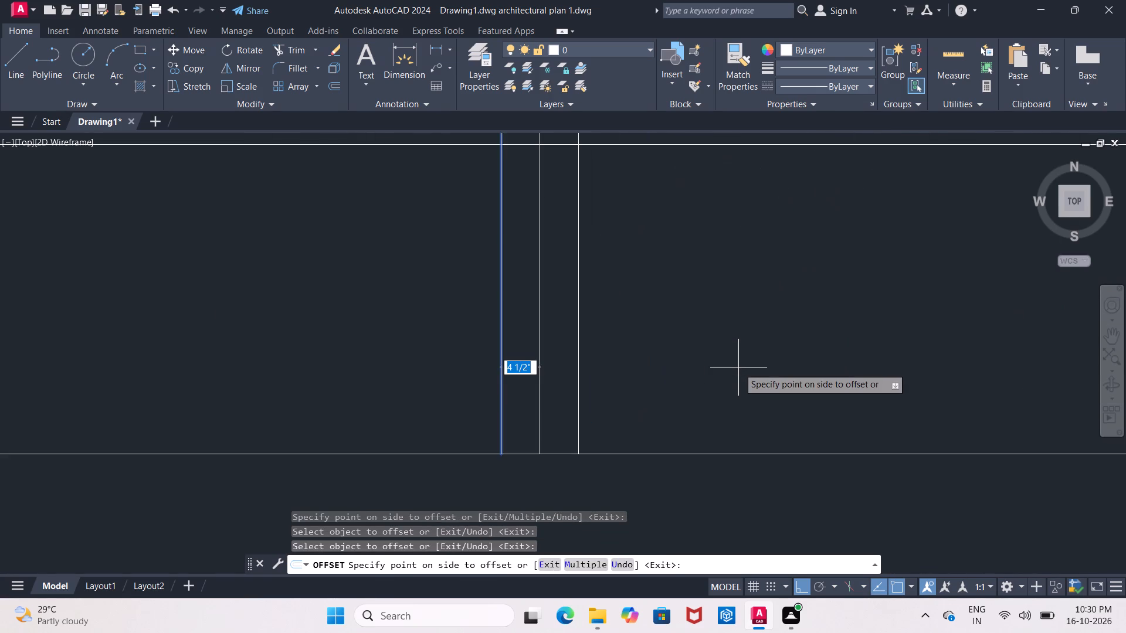
{"action": "left_click", "coordinate": [738, 367]}
Offset the section's right outer edge inward twice at 4.5" to form the right wall's centre line and inner face.
{"action": "scroll", "coordinate": [803, 374], "scroll_direction": "down", "scroll_amount": 4}
{"action": "middle_click_drag", "start_coordinate": [799, 374], "coordinate": [659, 350]}
{"action": "middle_click_drag", "start_coordinate": [813, 347], "coordinate": [701, 398]}
{"action": "scroll", "coordinate": [714, 391], "scroll_direction": "up", "scroll_amount": 3}
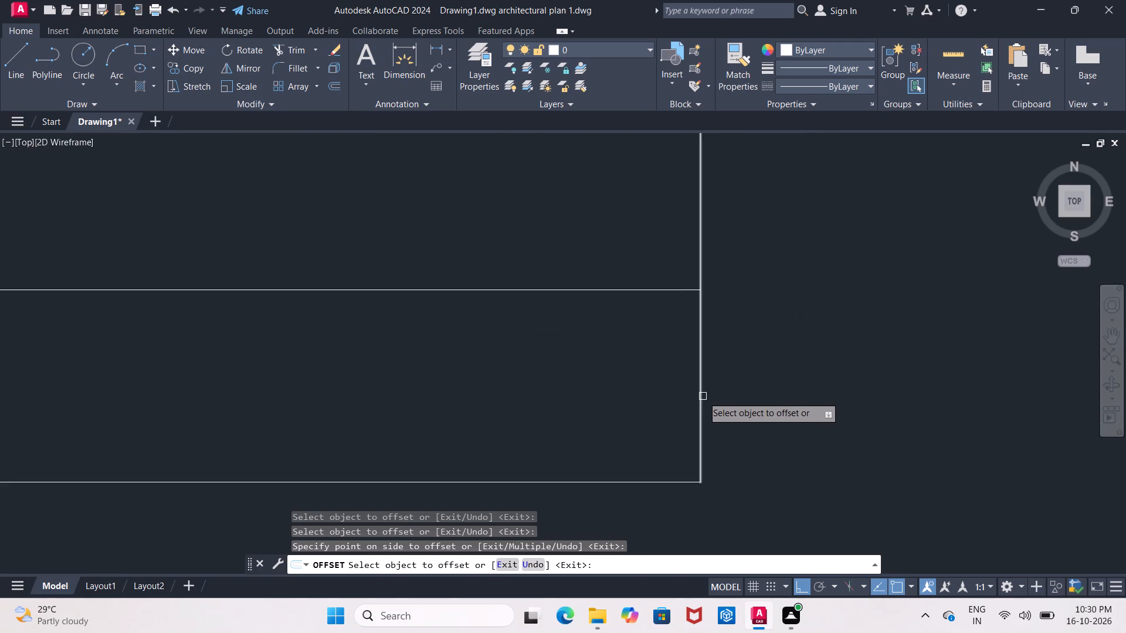
{"action": "left_click", "coordinate": [703, 396]}
{"action": "left_click", "coordinate": [667, 405]}
{"action": "left_click", "coordinate": [674, 397]}
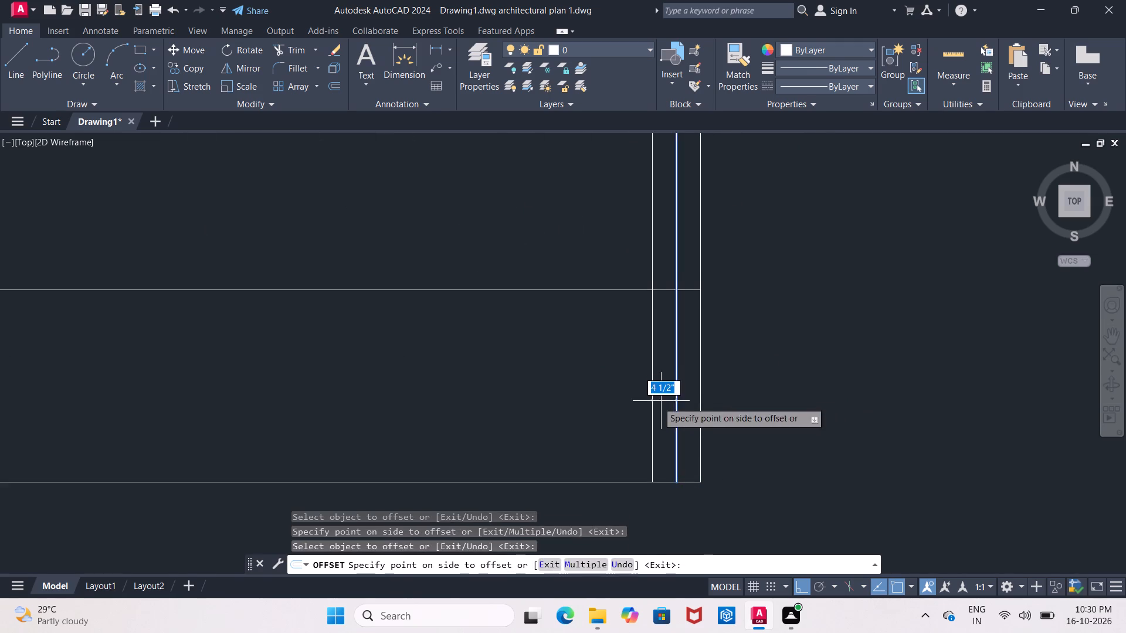
{"action": "left_click", "coordinate": [656, 402]}
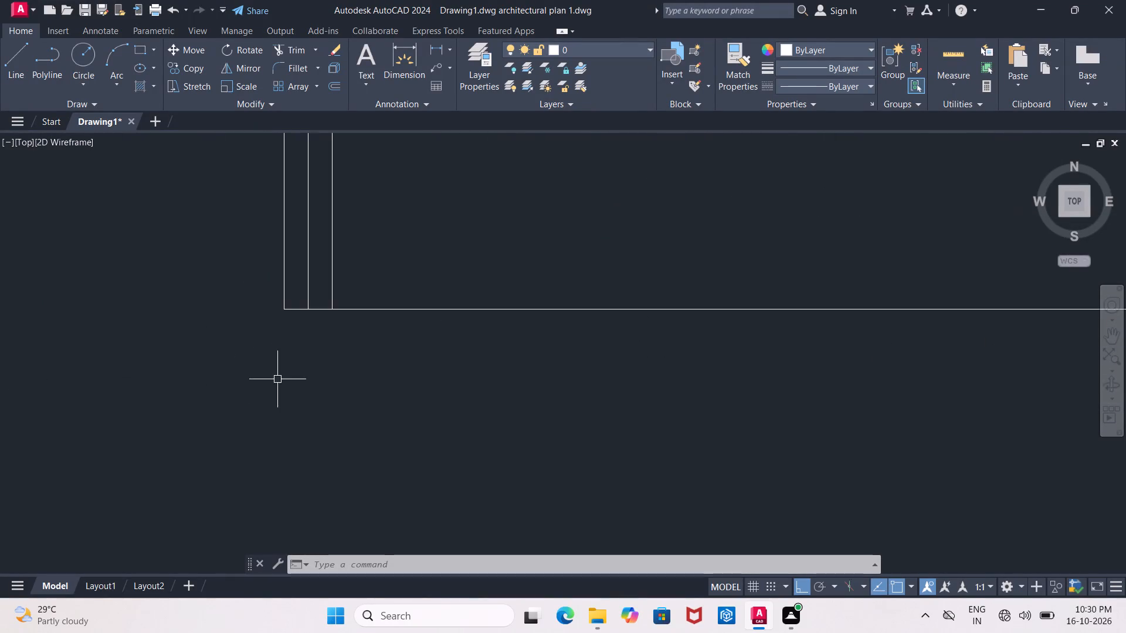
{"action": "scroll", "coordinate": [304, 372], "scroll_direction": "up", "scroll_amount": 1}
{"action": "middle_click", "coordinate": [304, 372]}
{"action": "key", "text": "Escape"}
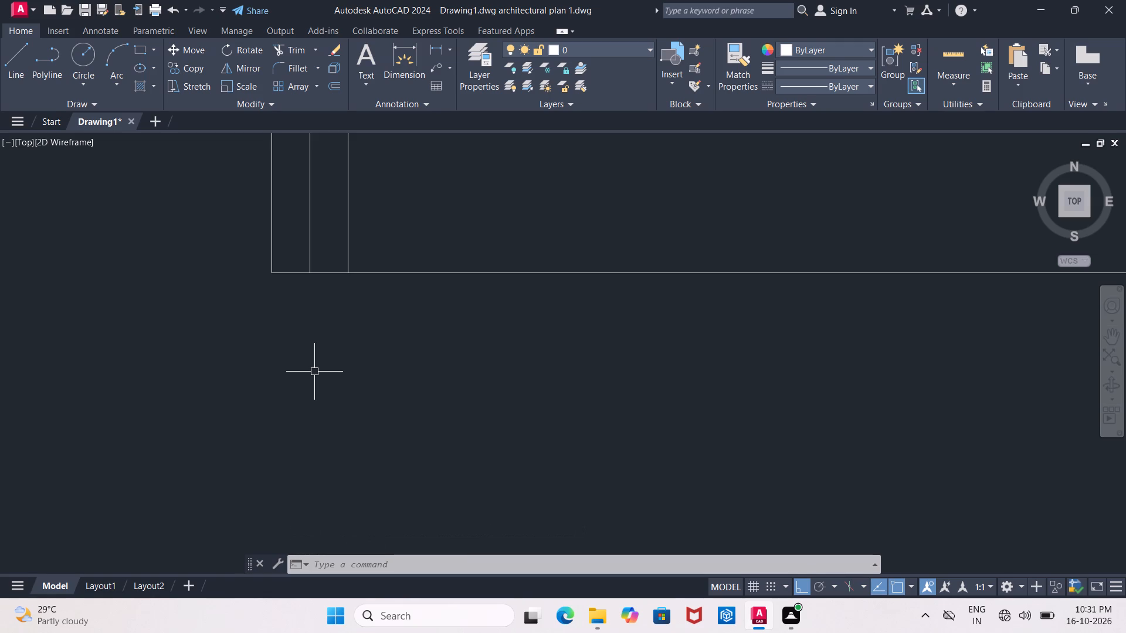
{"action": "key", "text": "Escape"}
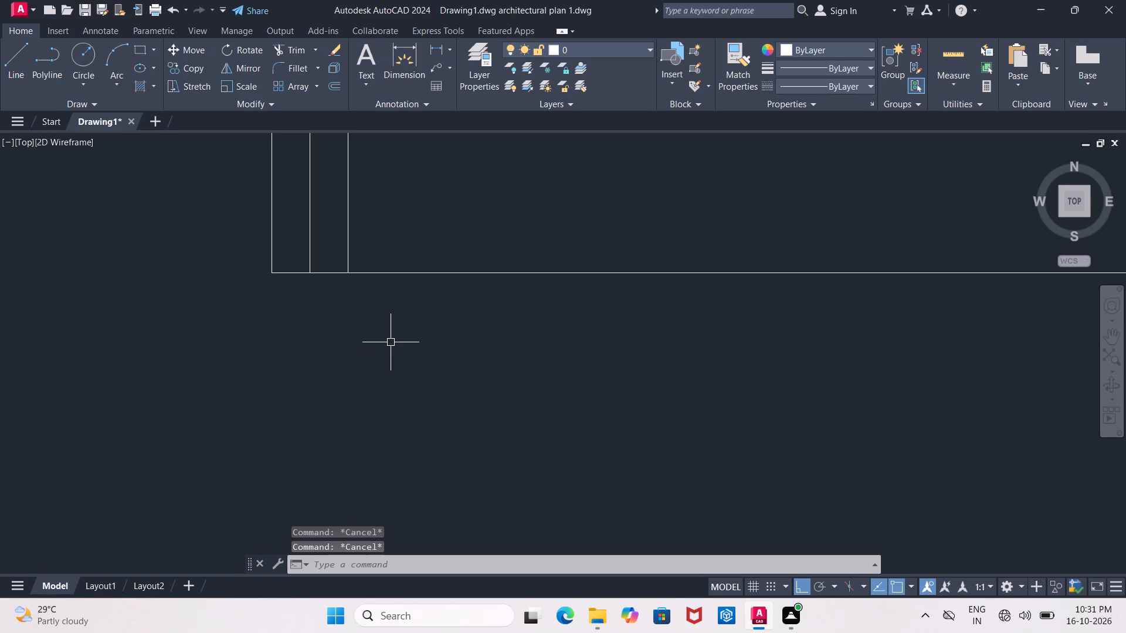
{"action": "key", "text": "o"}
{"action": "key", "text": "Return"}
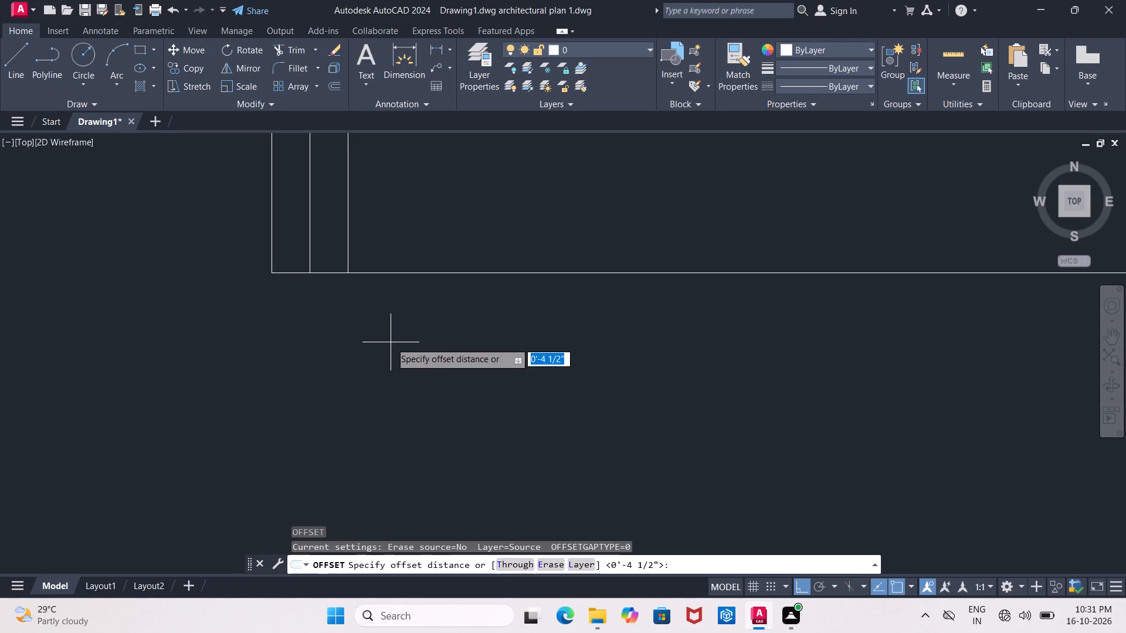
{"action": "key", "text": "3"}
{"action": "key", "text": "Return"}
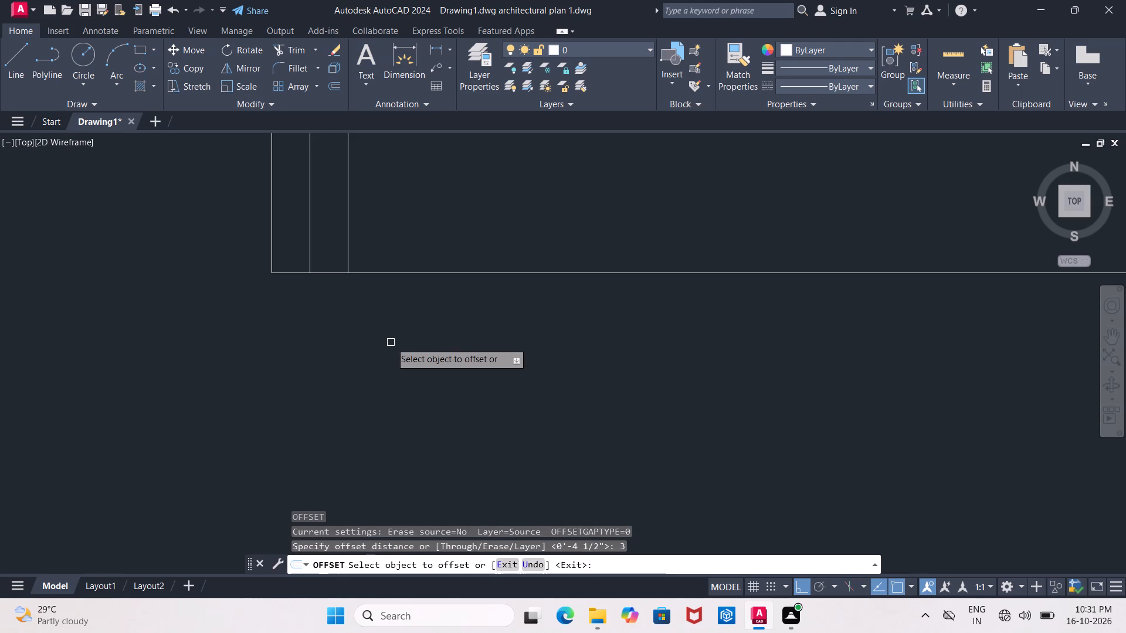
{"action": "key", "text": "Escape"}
Offset the plinth's bottom line 3' downward for the foundation depth.
{"action": "key", "text": "o"}
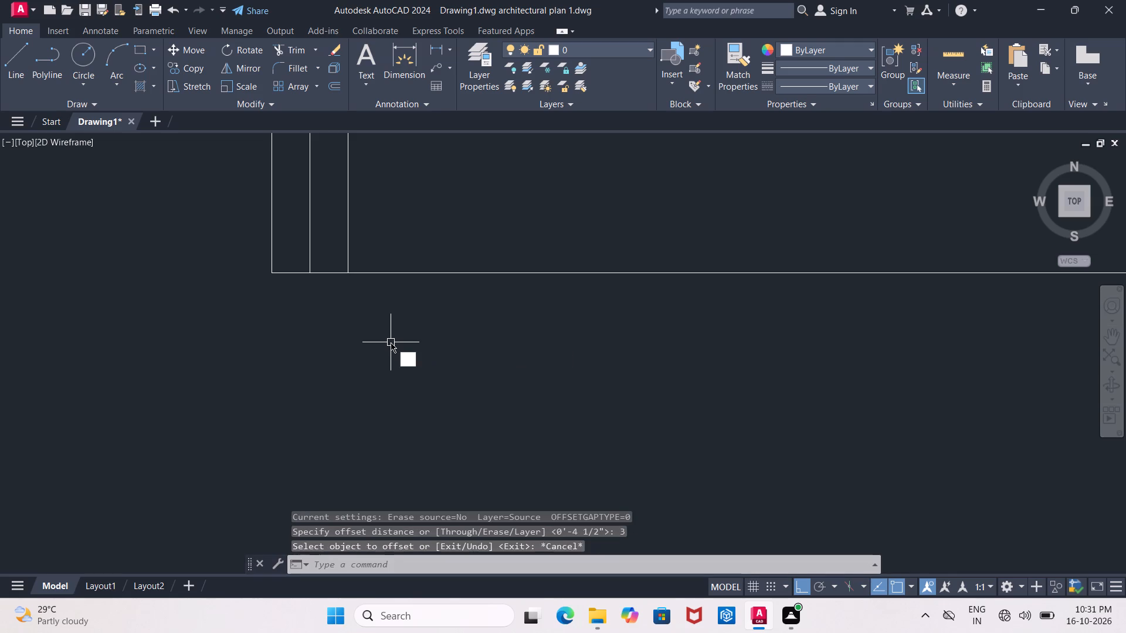
{"action": "key", "text": "Return"}
{"action": "type", "text": "3'"}
{"action": "key", "text": "Return"}
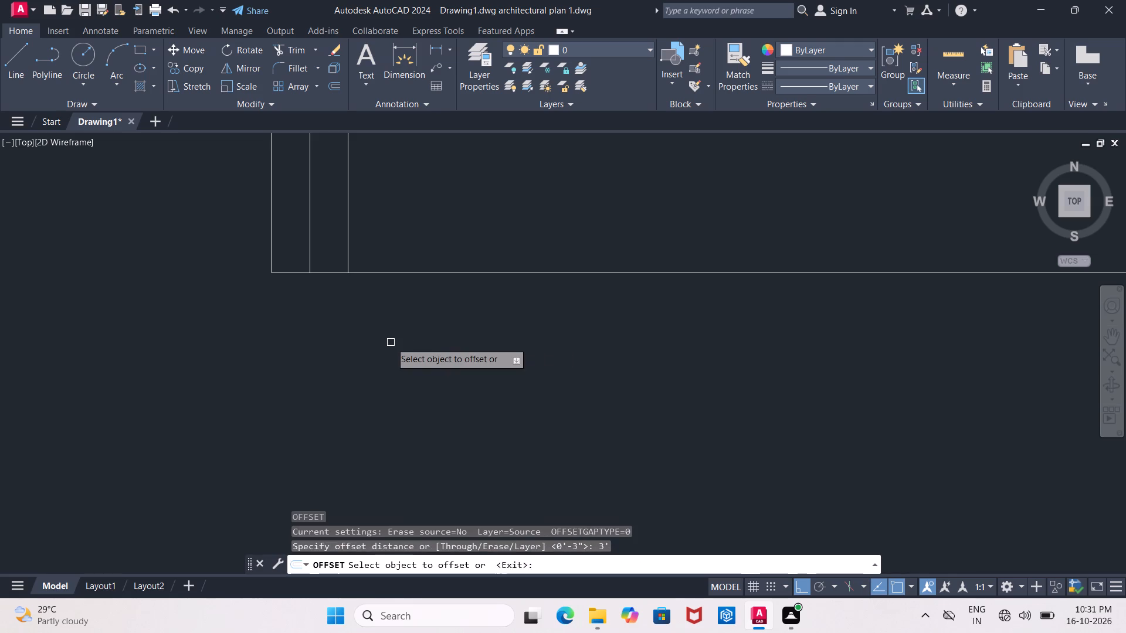
{"action": "left_click", "coordinate": [463, 271]}
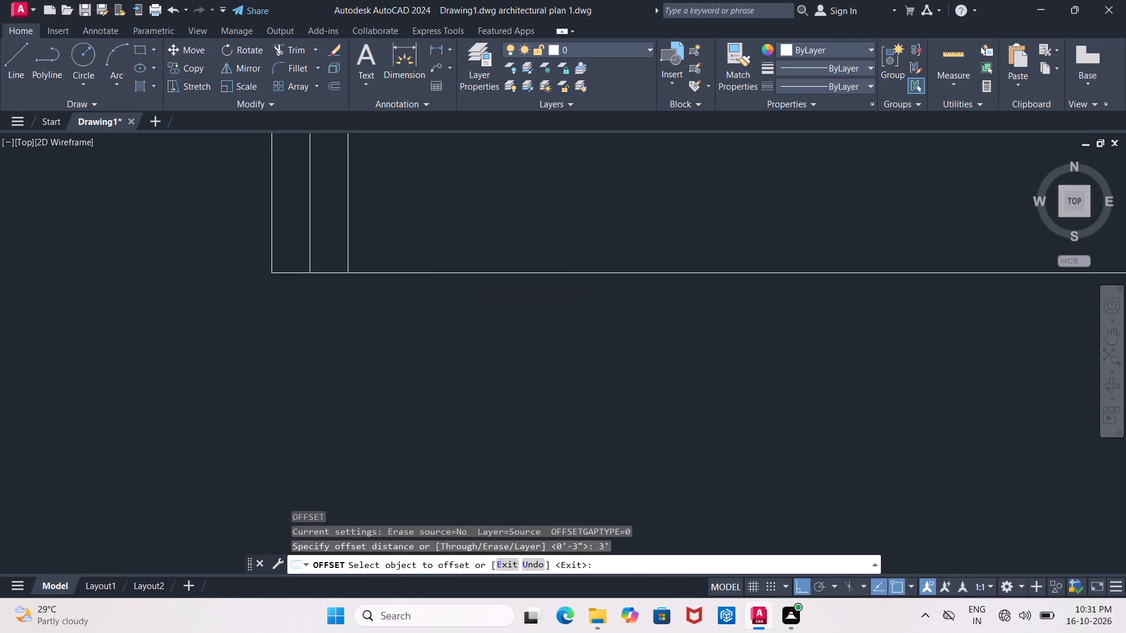
{"action": "scroll", "coordinate": [450, 418], "scroll_direction": "down", "scroll_amount": 3}
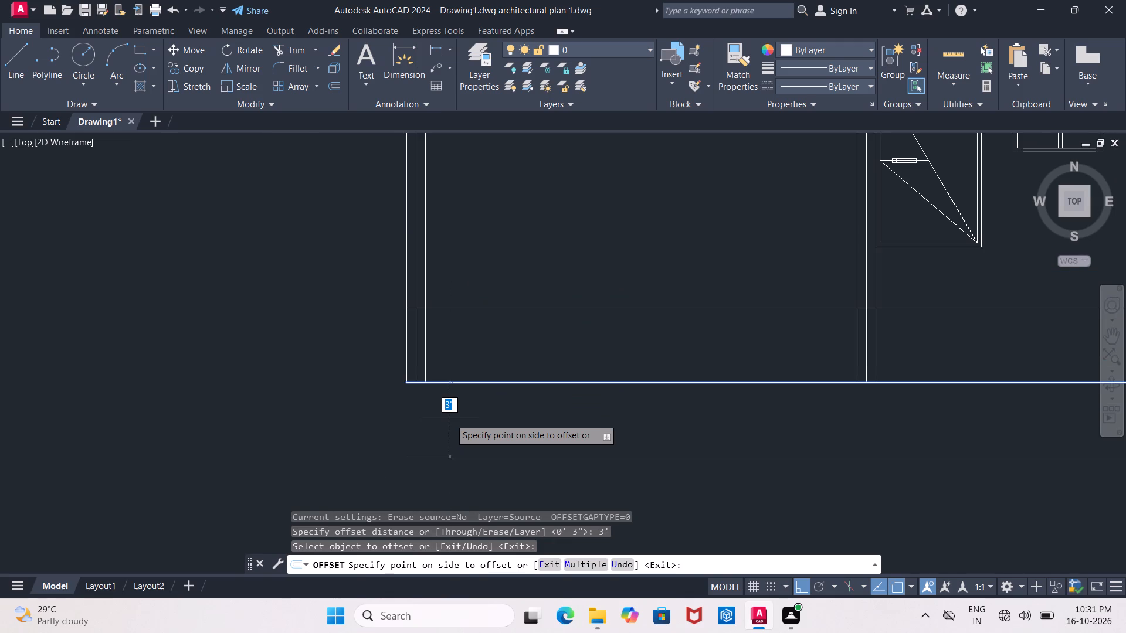
{"action": "left_click", "coordinate": [450, 418]}
{"action": "scroll", "coordinate": [426, 423], "scroll_direction": "up", "scroll_amount": 2}
{"action": "middle_click_drag", "start_coordinate": [426, 423], "coordinate": [480, 352]}
{"action": "key", "text": "Escape"}
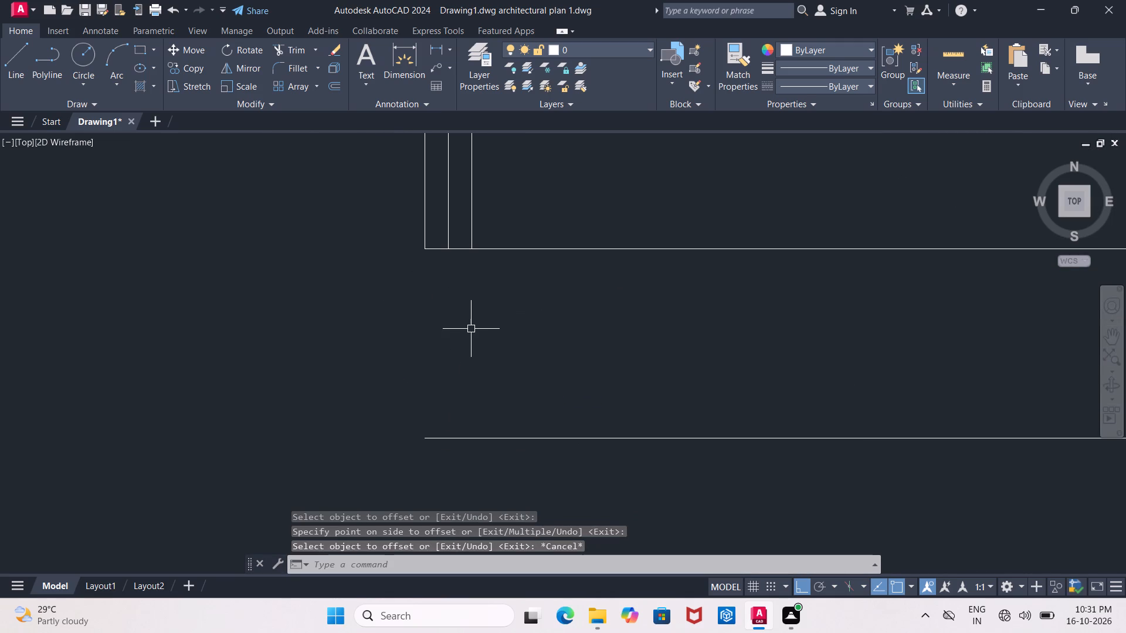
Extend the left wall's two faces and centre line down to the new foundation bottom line.
{"action": "key", "text": "e"}
{"action": "key", "text": "x"}
{"action": "key", "text": "Return"}
{"action": "key", "text": "Return"}
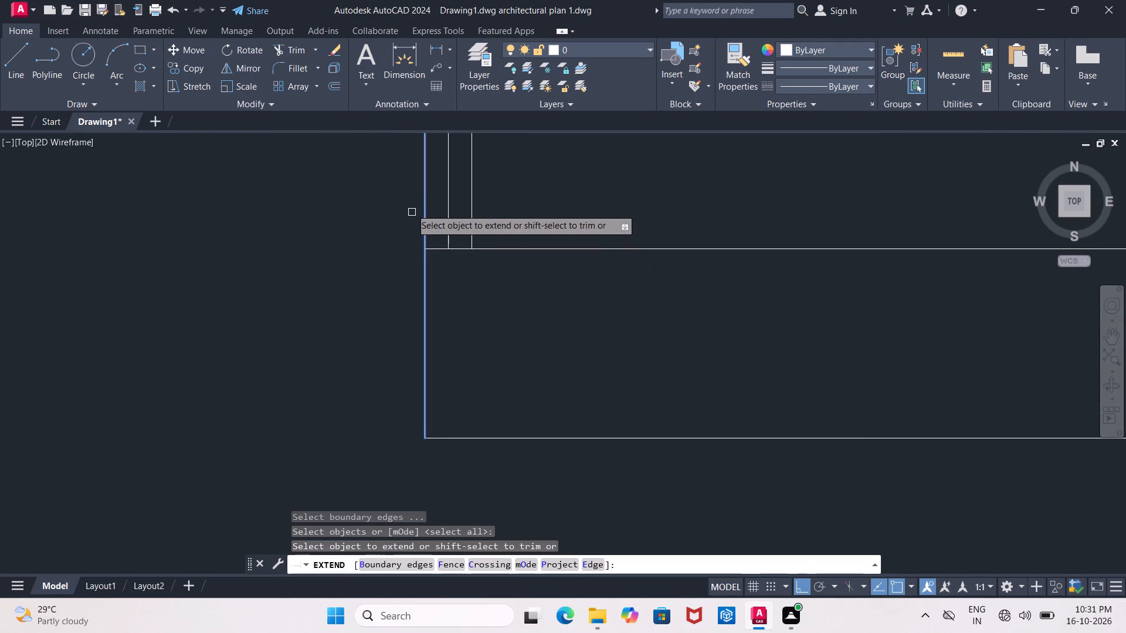
{"action": "left_click", "coordinate": [422, 215]}
{"action": "left_click", "coordinate": [470, 233]}
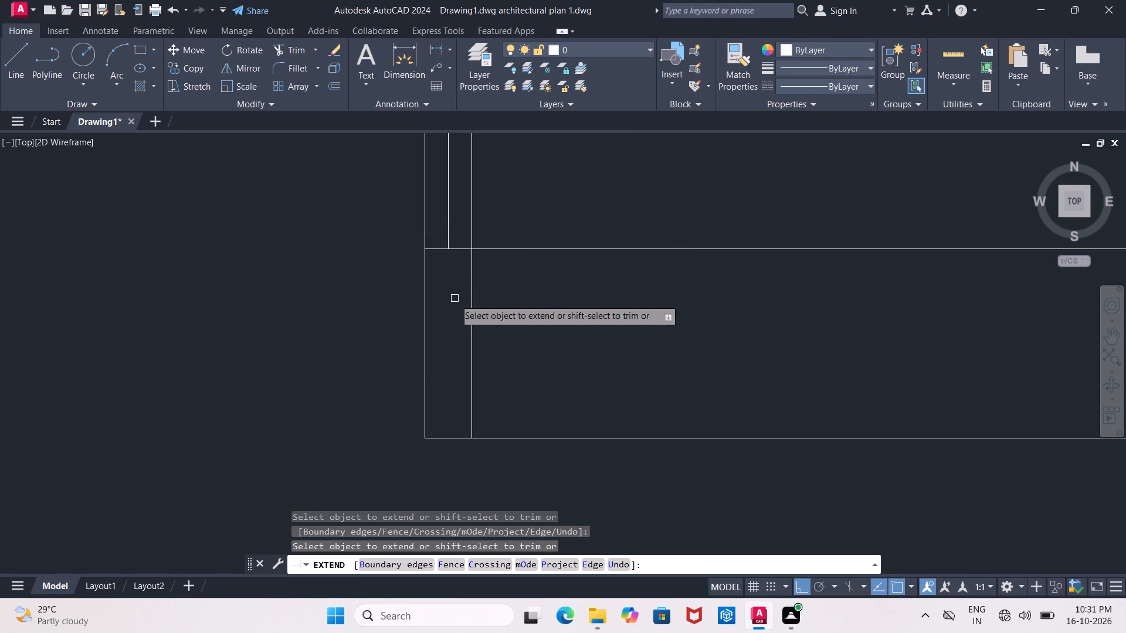
{"action": "left_click", "coordinate": [447, 236]}
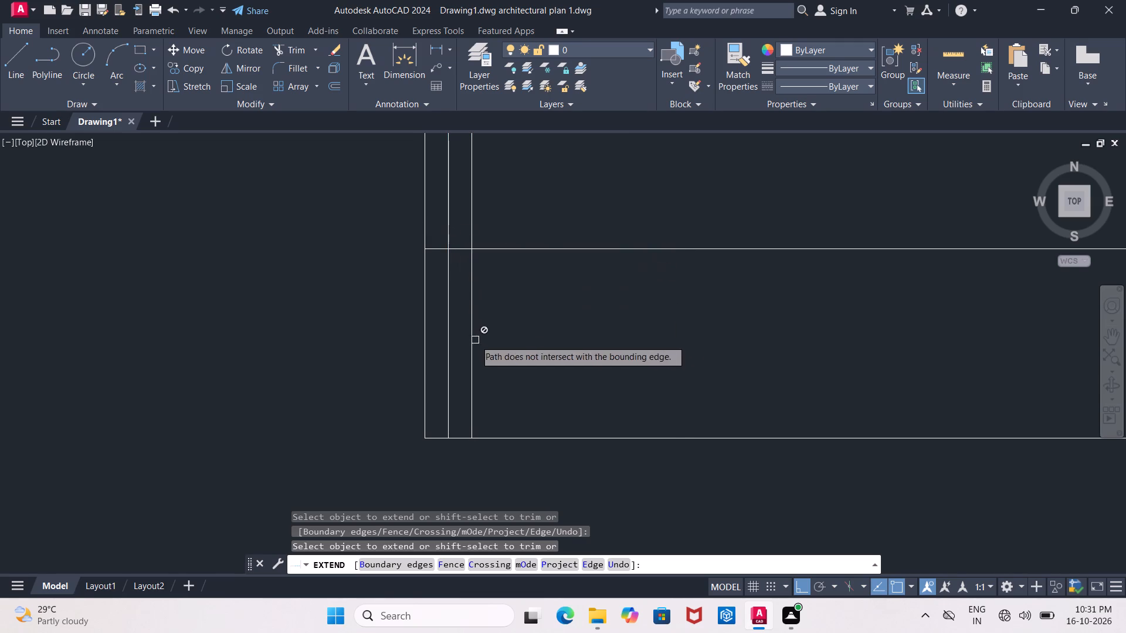
{"action": "middle_click_drag", "start_coordinate": [476, 341], "coordinate": [499, 326]}
{"action": "key", "text": "Escape"}
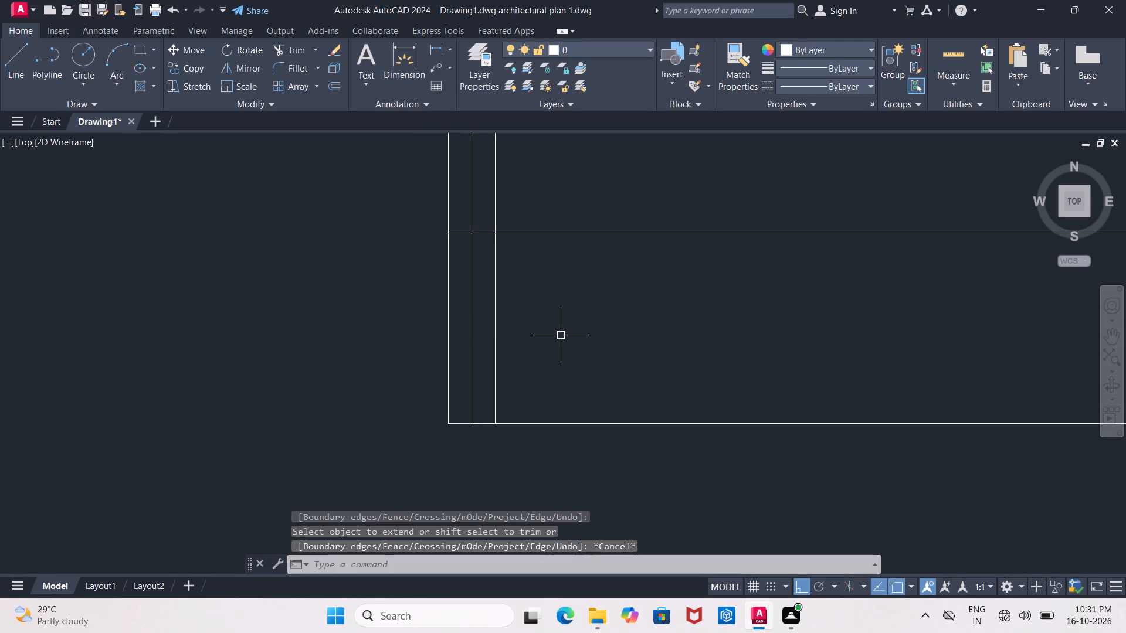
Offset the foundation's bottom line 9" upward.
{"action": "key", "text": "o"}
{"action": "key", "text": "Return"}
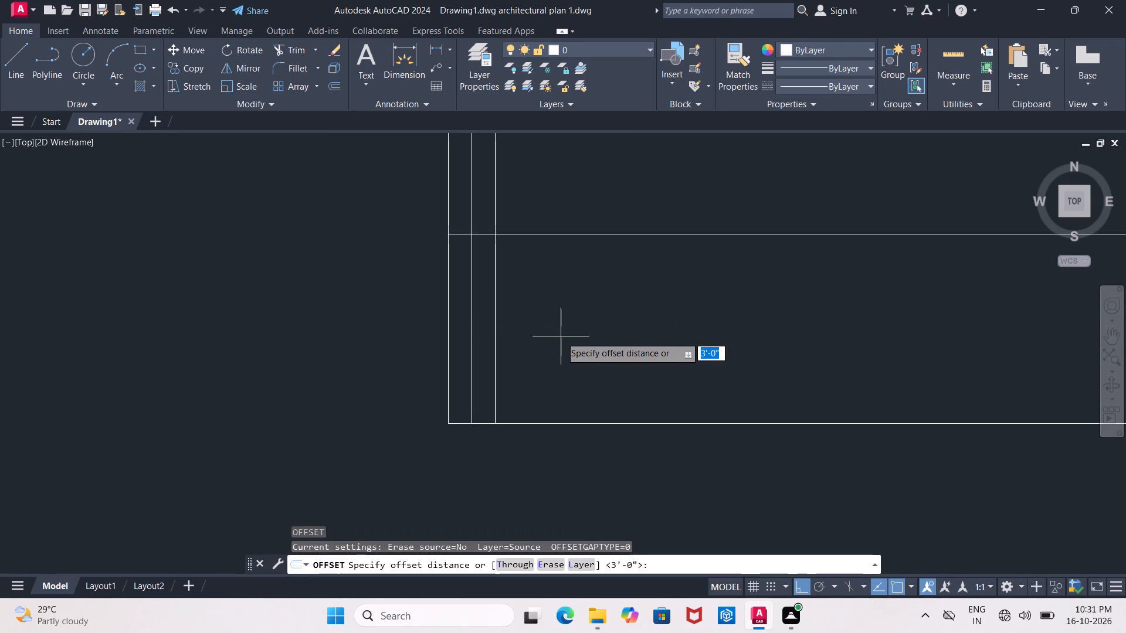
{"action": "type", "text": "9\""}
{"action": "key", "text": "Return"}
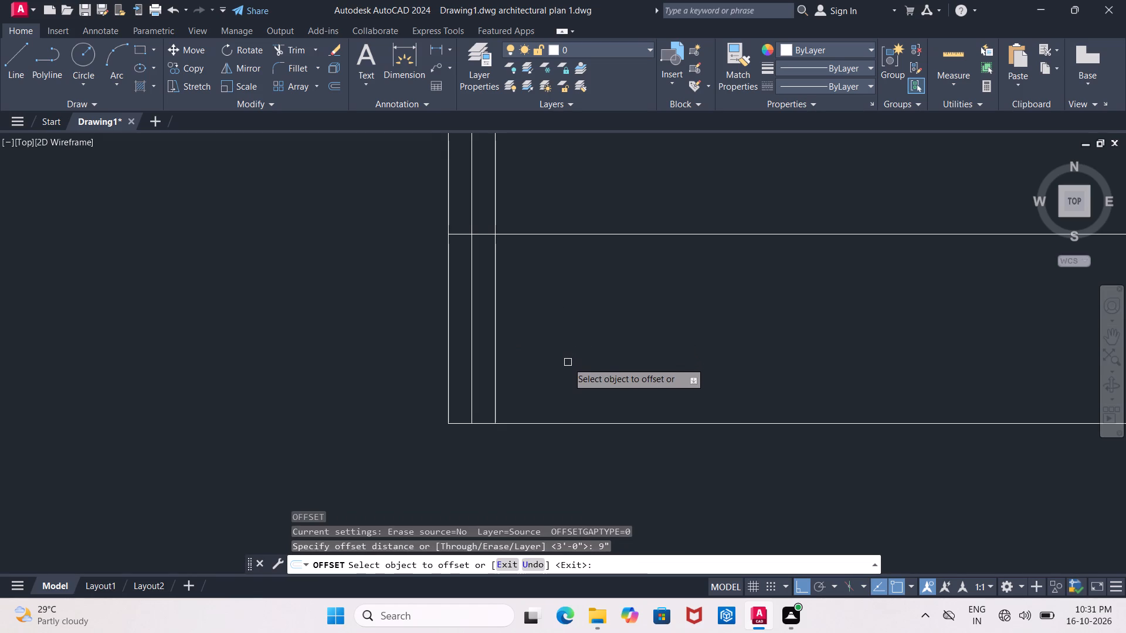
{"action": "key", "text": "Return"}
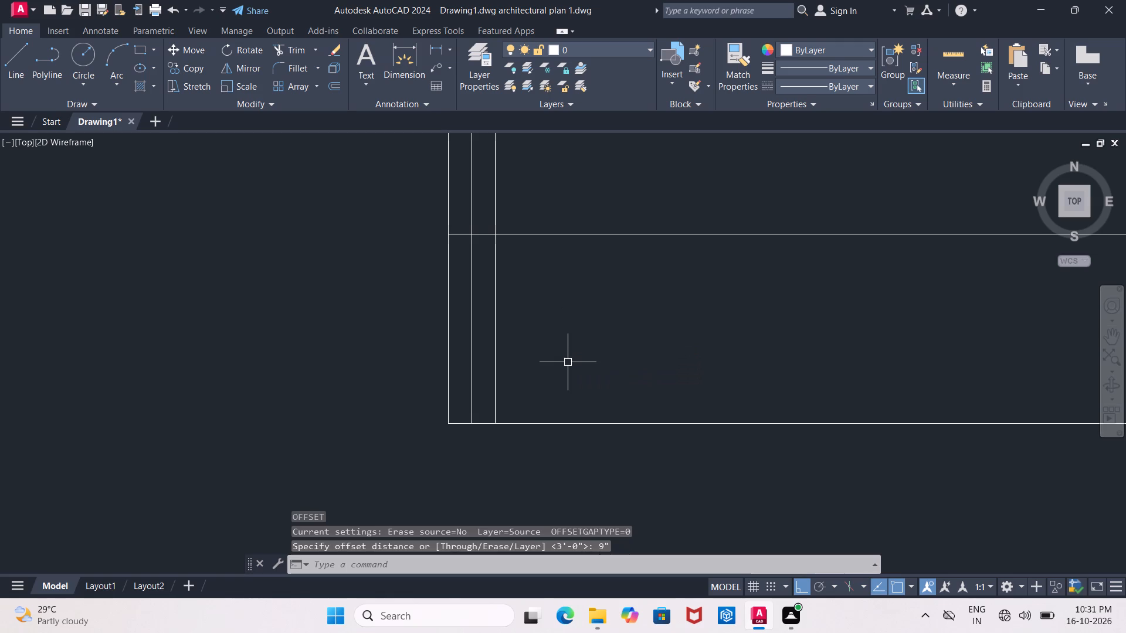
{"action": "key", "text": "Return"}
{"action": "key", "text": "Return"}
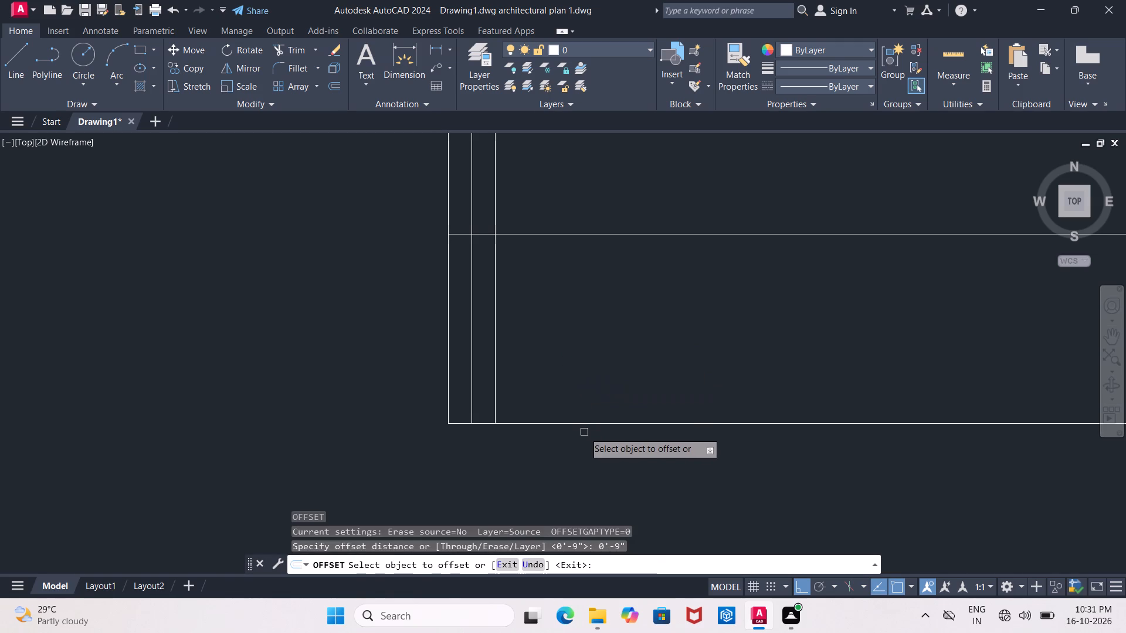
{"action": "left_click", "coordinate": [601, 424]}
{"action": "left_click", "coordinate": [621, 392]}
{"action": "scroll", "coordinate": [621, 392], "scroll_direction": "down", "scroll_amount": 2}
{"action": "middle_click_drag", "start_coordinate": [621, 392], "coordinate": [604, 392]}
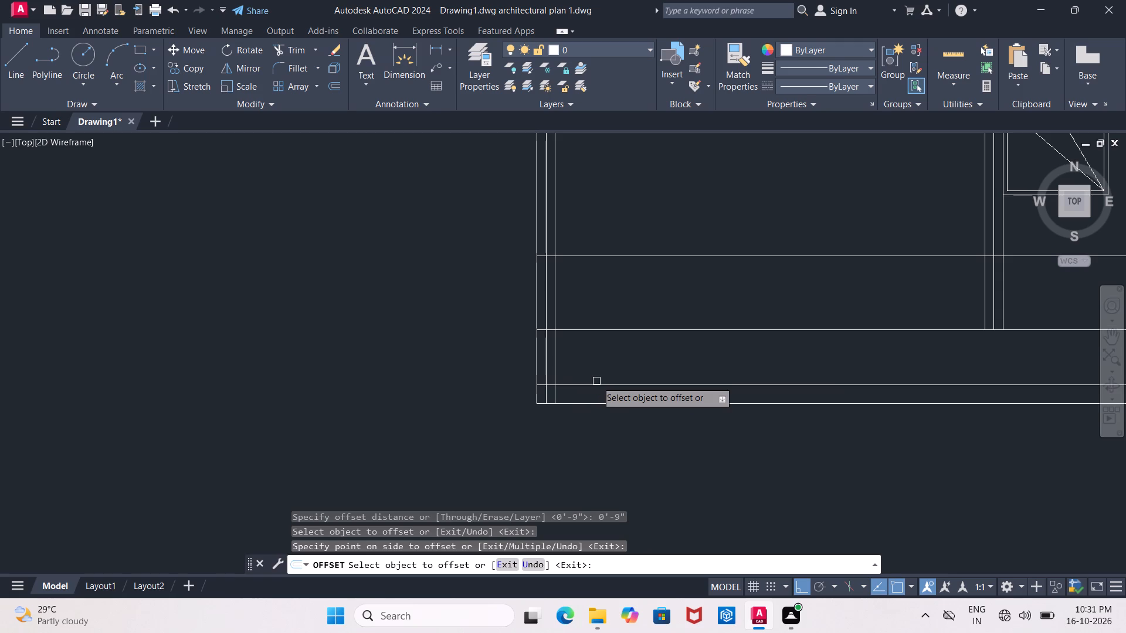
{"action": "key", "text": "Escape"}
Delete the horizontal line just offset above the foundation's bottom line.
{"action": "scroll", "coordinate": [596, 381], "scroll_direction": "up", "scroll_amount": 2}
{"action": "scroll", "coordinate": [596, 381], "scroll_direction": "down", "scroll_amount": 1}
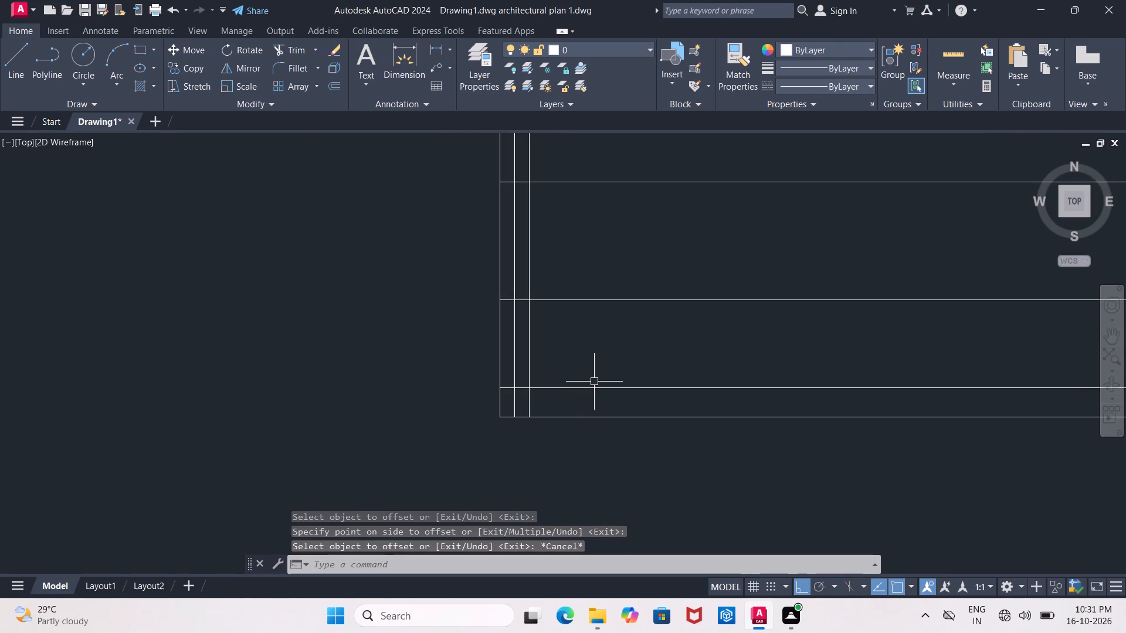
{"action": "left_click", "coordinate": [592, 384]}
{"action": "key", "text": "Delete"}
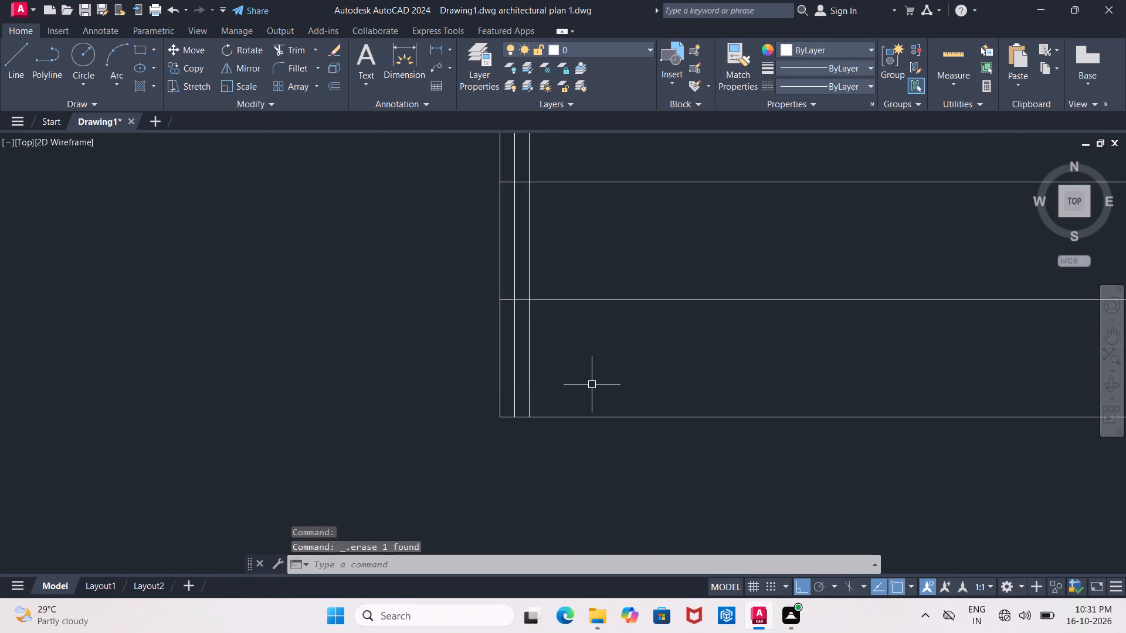
Offset the foundation's bottom line 9" upward for the top of the left wall's footing.
{"action": "scroll", "coordinate": [596, 375], "scroll_direction": "down", "scroll_amount": 2}
{"action": "middle_click_drag", "start_coordinate": [596, 375], "coordinate": [645, 359]}
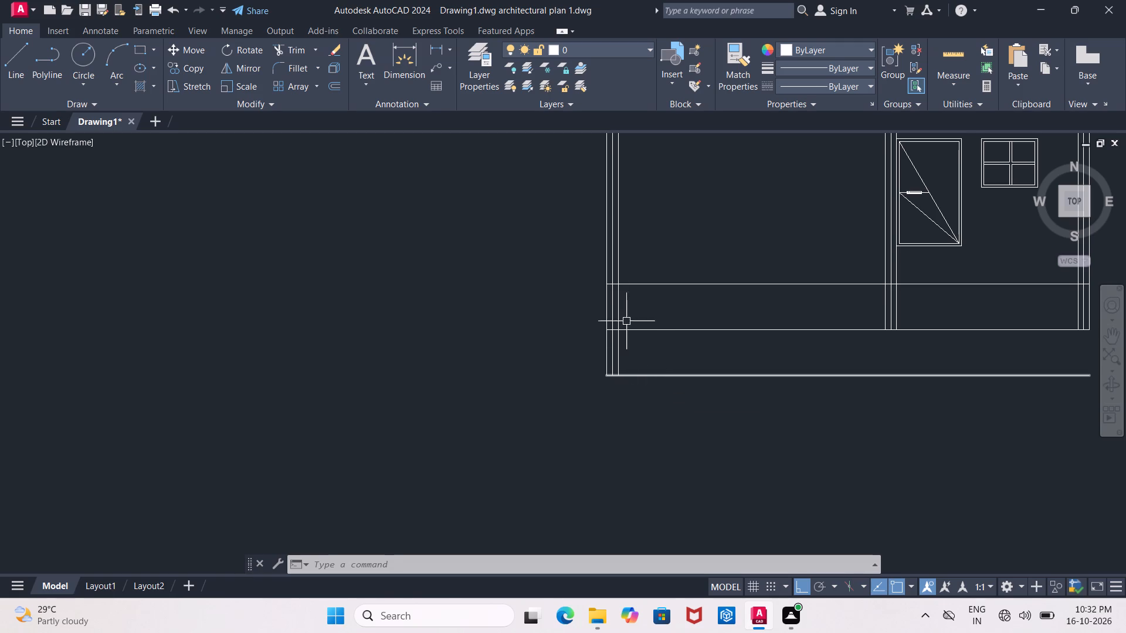
{"action": "scroll", "coordinate": [600, 386], "scroll_direction": "up", "scroll_amount": 2}
{"action": "middle_click_drag", "start_coordinate": [611, 372], "coordinate": [555, 420]}
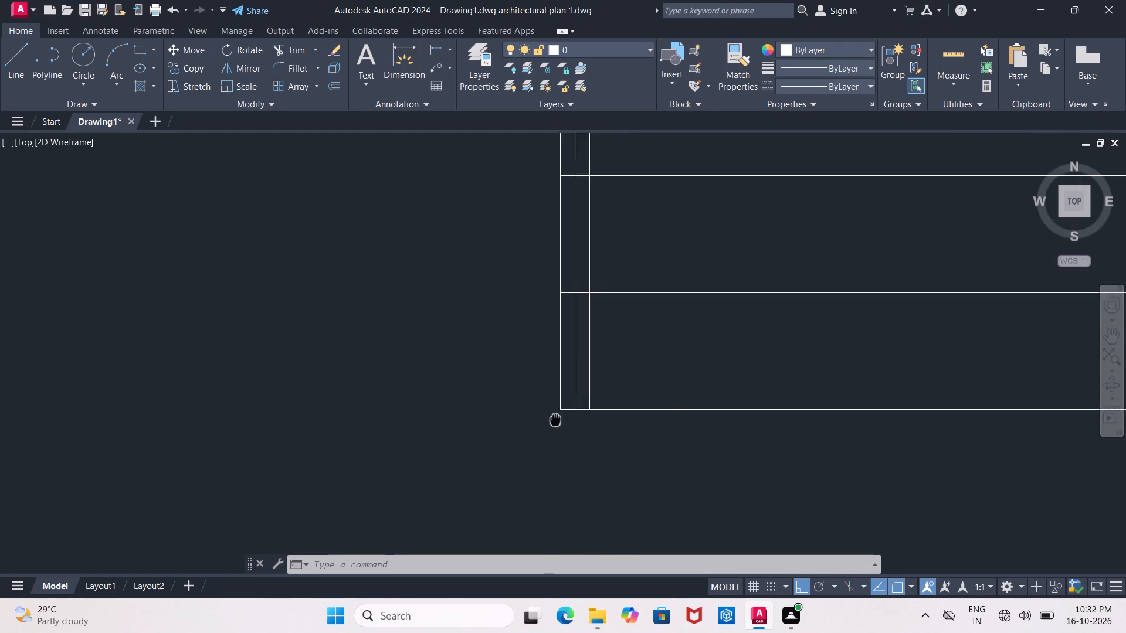
{"action": "middle_click_drag", "start_coordinate": [555, 420], "coordinate": [540, 466]}
{"action": "scroll", "coordinate": [547, 447], "scroll_direction": "up", "scroll_amount": 1}
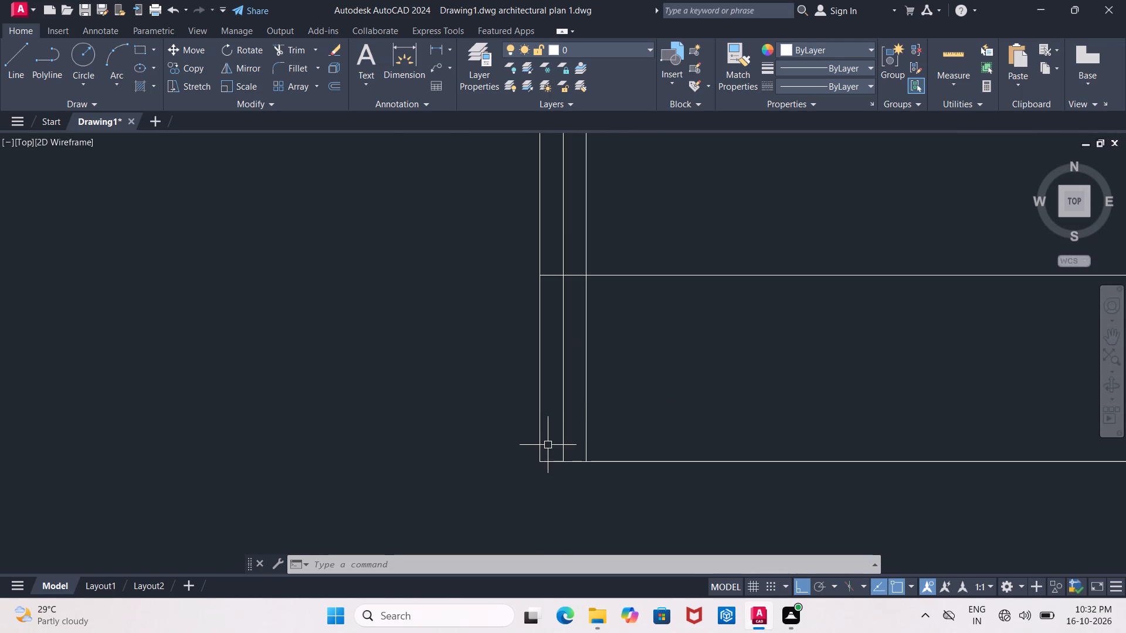
{"action": "left_click", "coordinate": [11, 59]}
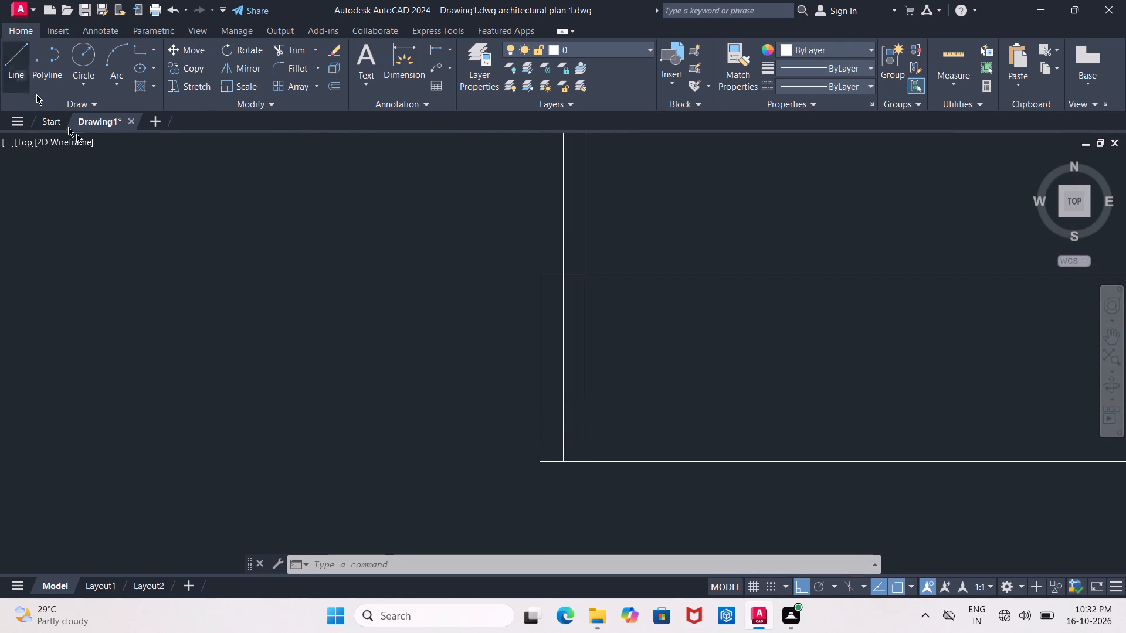
{"action": "key", "text": "Escape"}
{"action": "key", "text": "o"}
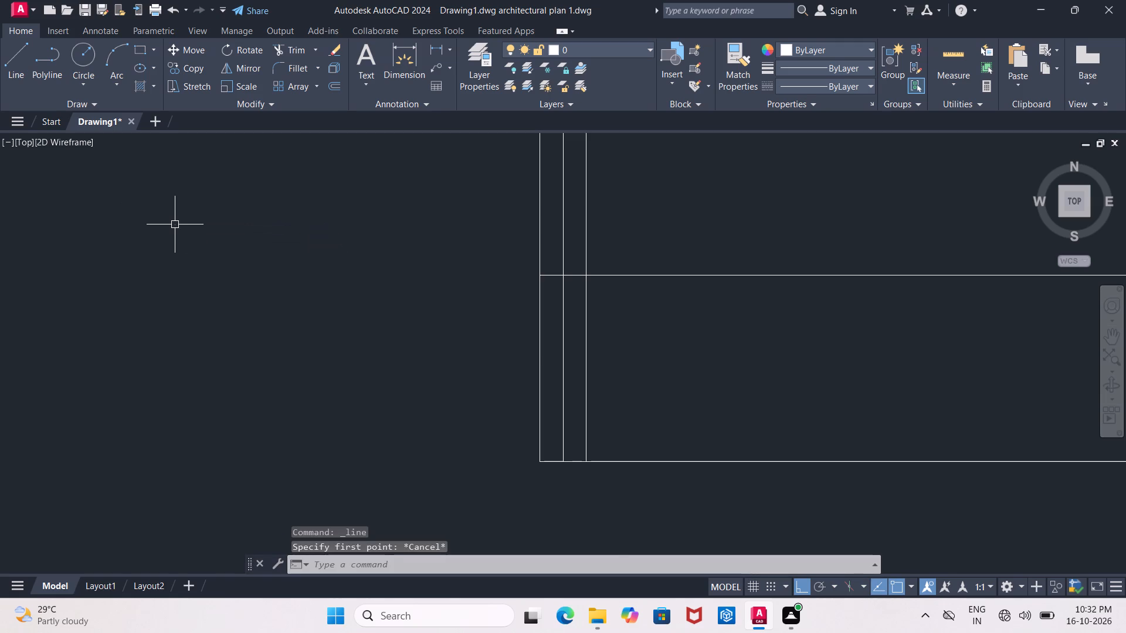
{"action": "key", "text": "Return"}
{"action": "key", "text": "9"}
{"action": "key", "text": "shift+quotedbl"}
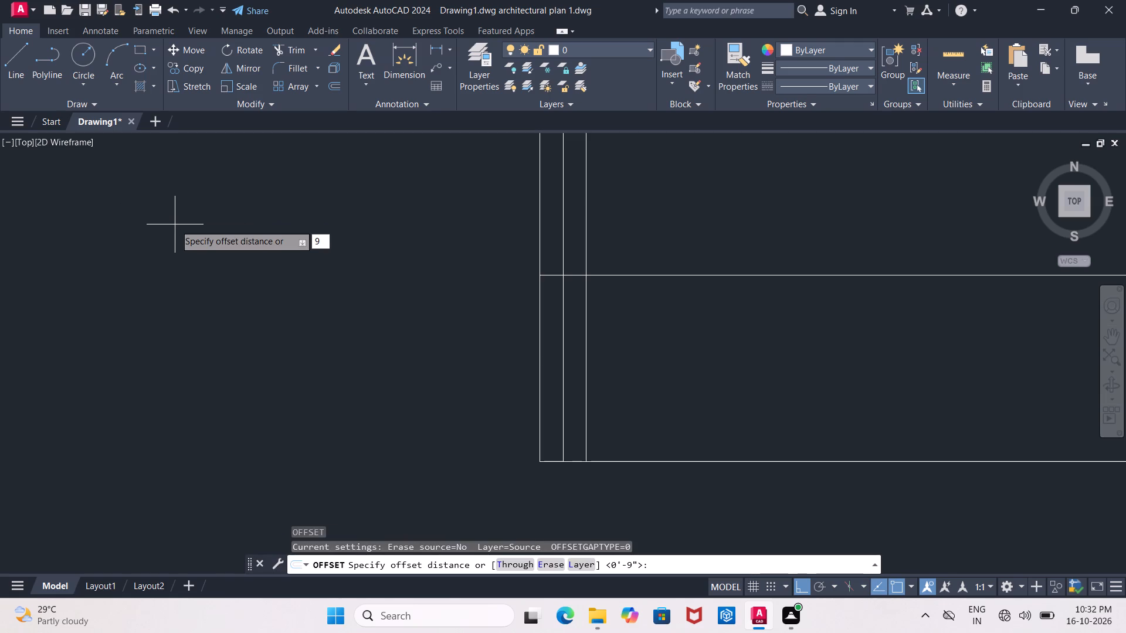
{"action": "key", "text": "shift+Return"}
{"action": "left_click", "coordinate": [679, 462]}
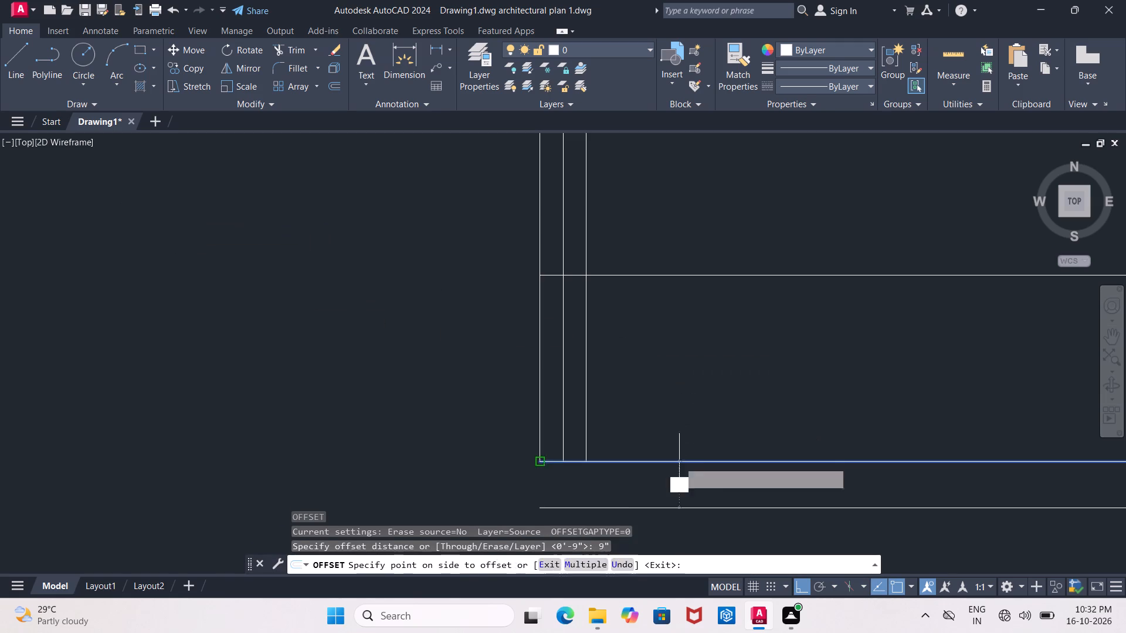
{"action": "left_click", "coordinate": [691, 427]}
{"action": "key", "text": "Escape"}
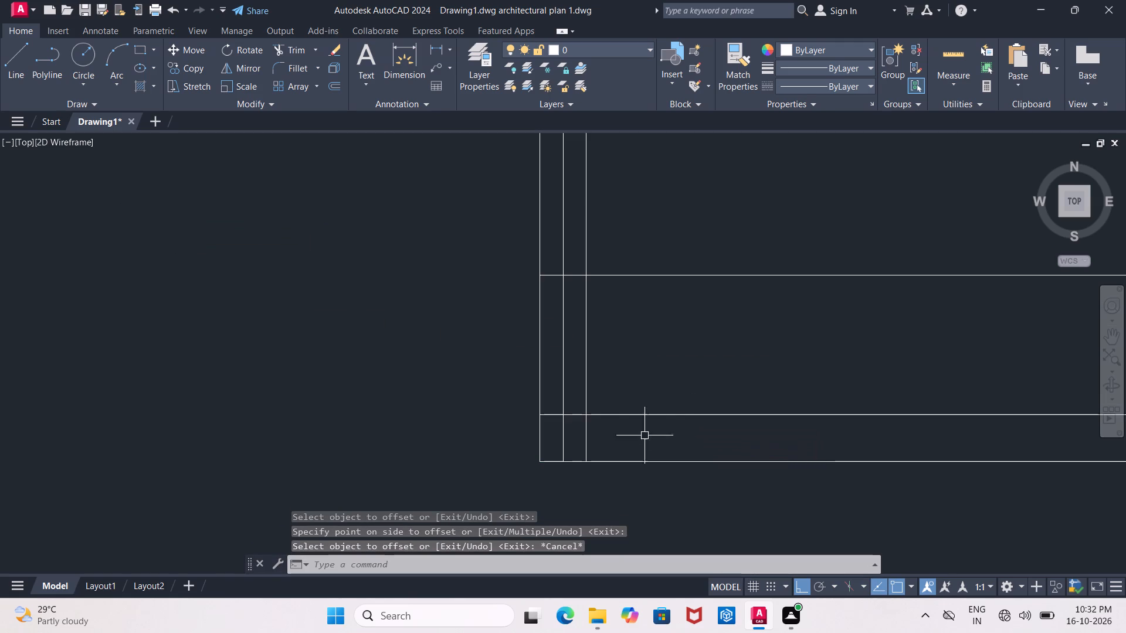
Stretch the left ends of the two horizontal footing lines outward past the left wall's outer face.
{"action": "left_click", "coordinate": [638, 416]}
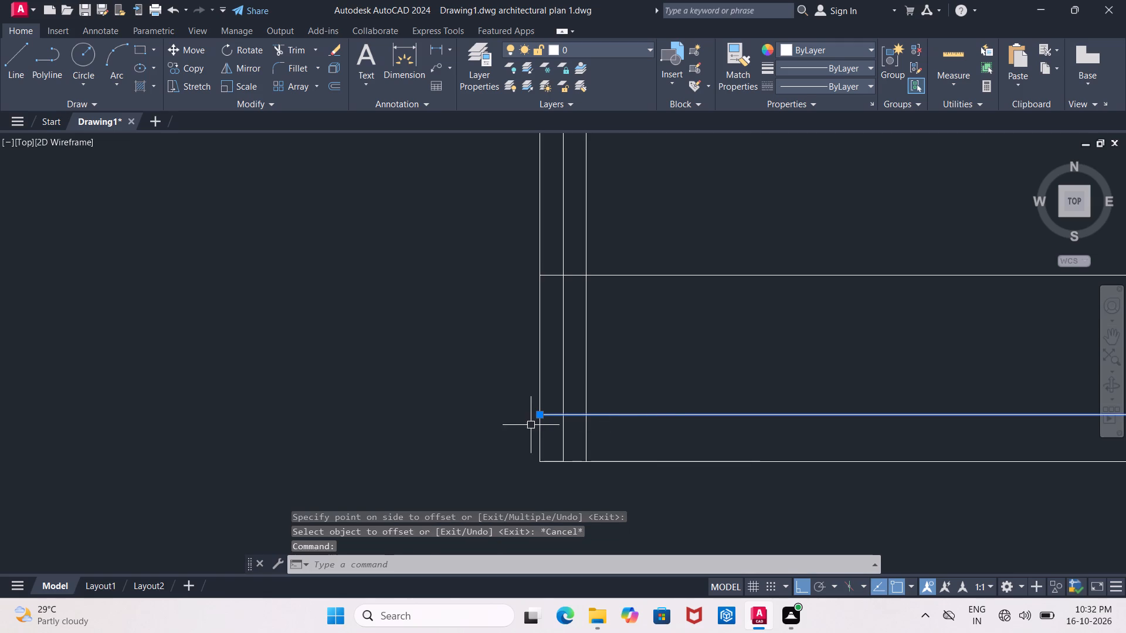
{"action": "left_click", "coordinate": [537, 415]}
{"action": "left_click", "coordinate": [408, 424]}
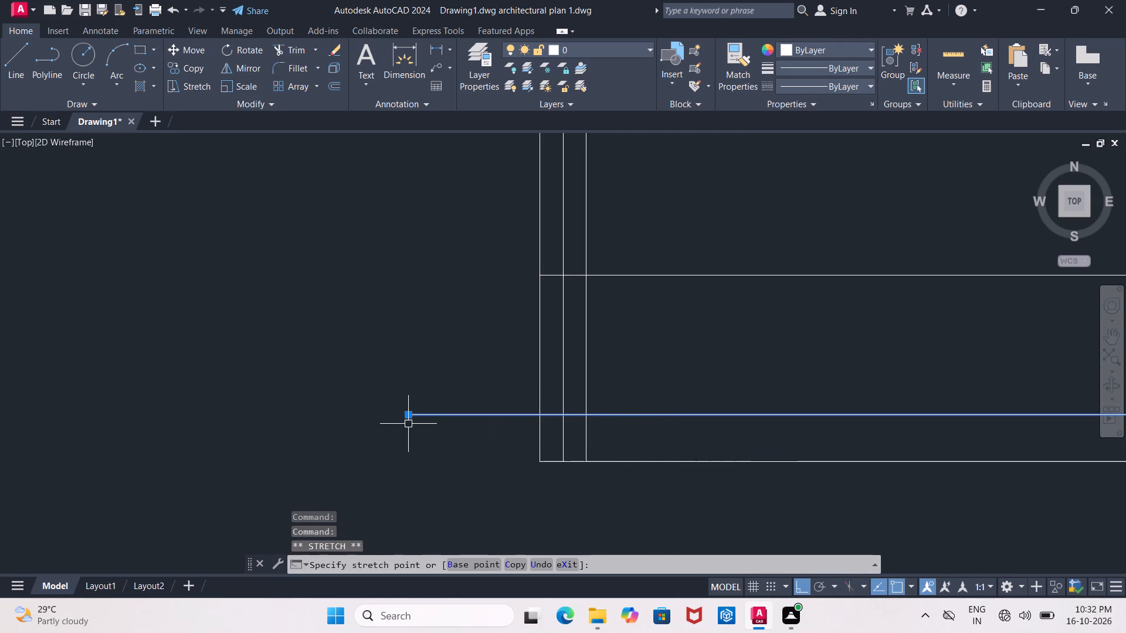
{"action": "key", "text": "Escape"}
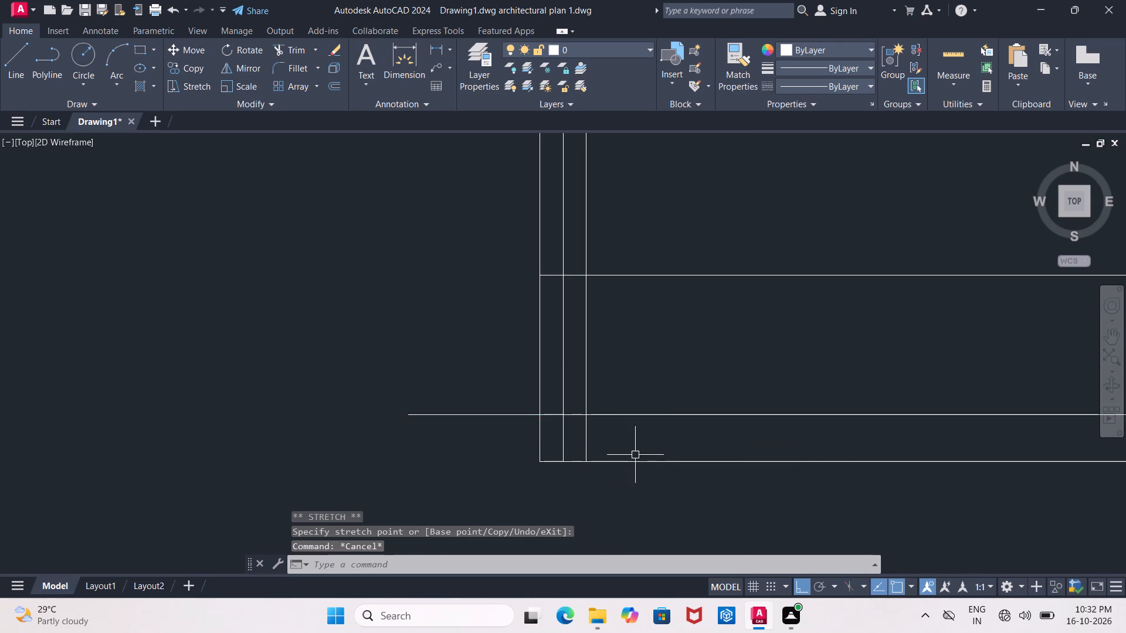
{"action": "left_click", "coordinate": [635, 455]}
{"action": "left_click", "coordinate": [635, 457]}
{"action": "left_click", "coordinate": [640, 461]}
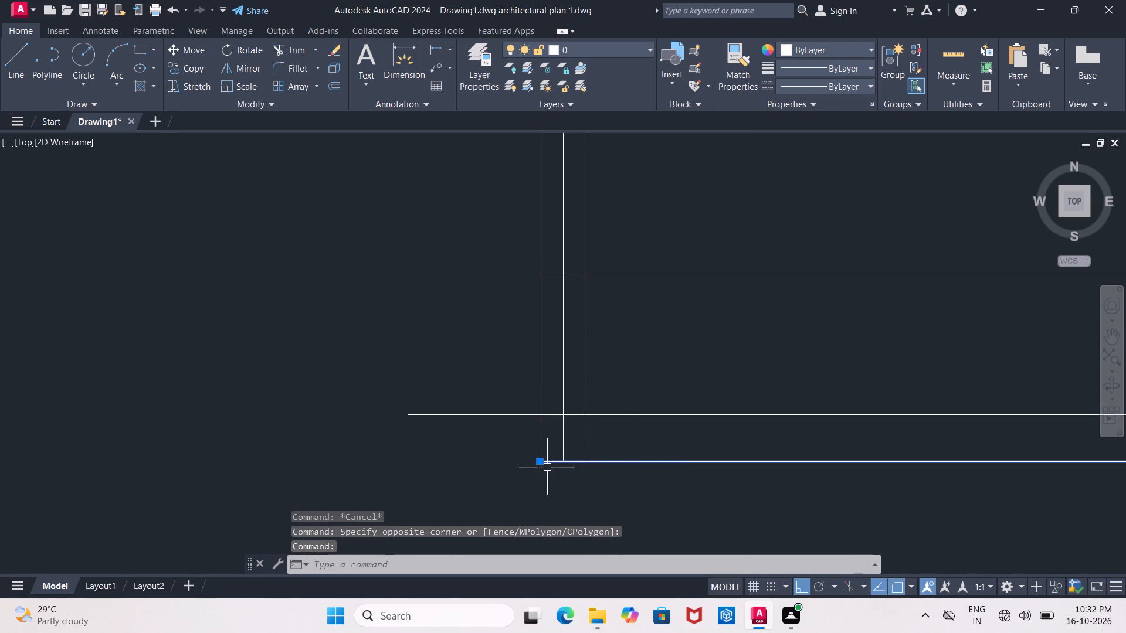
{"action": "left_click", "coordinate": [542, 458]}
{"action": "left_click", "coordinate": [403, 458]}
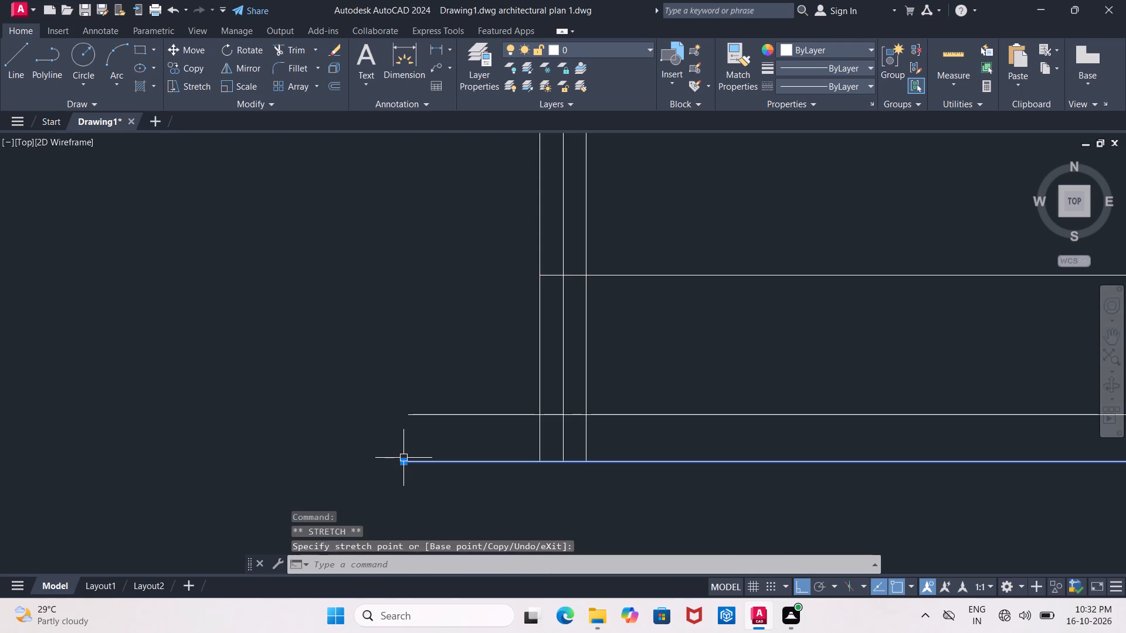
{"action": "key", "text": "Escape"}
Offset the left wall's inner and outer faces 1' outward on each side for the footing's sides.
{"action": "scroll", "coordinate": [446, 493], "scroll_direction": "down", "scroll_amount": 3}
{"action": "middle_click_drag", "start_coordinate": [447, 494], "coordinate": [469, 450]}
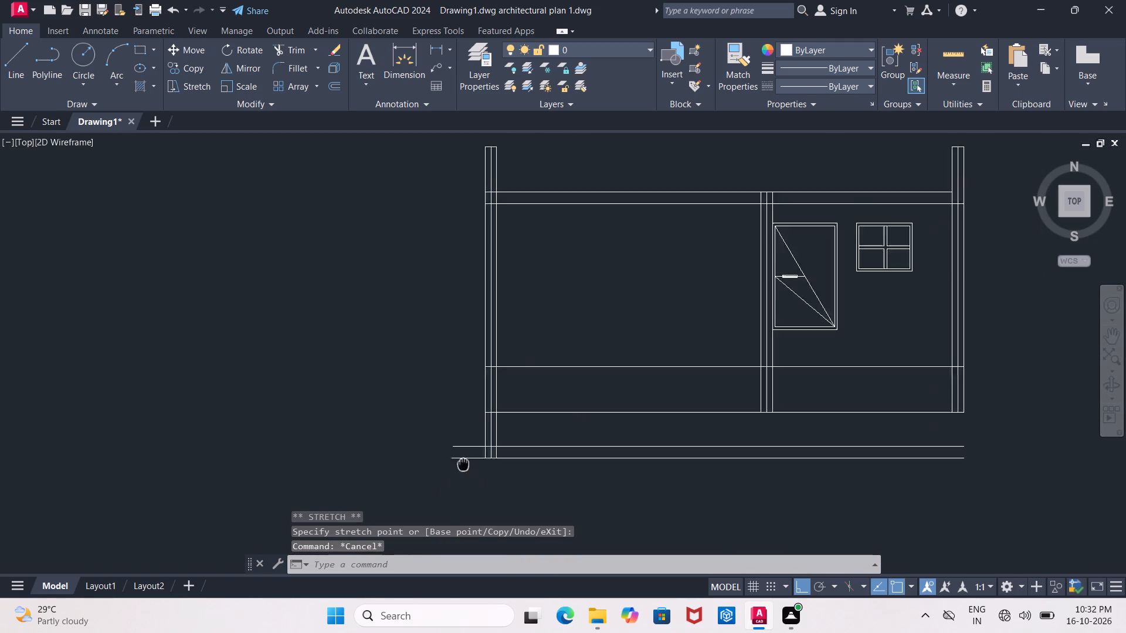
{"action": "middle_click_drag", "start_coordinate": [469, 450], "coordinate": [475, 434]}
{"action": "scroll", "coordinate": [475, 434], "scroll_direction": "up", "scroll_amount": 3}
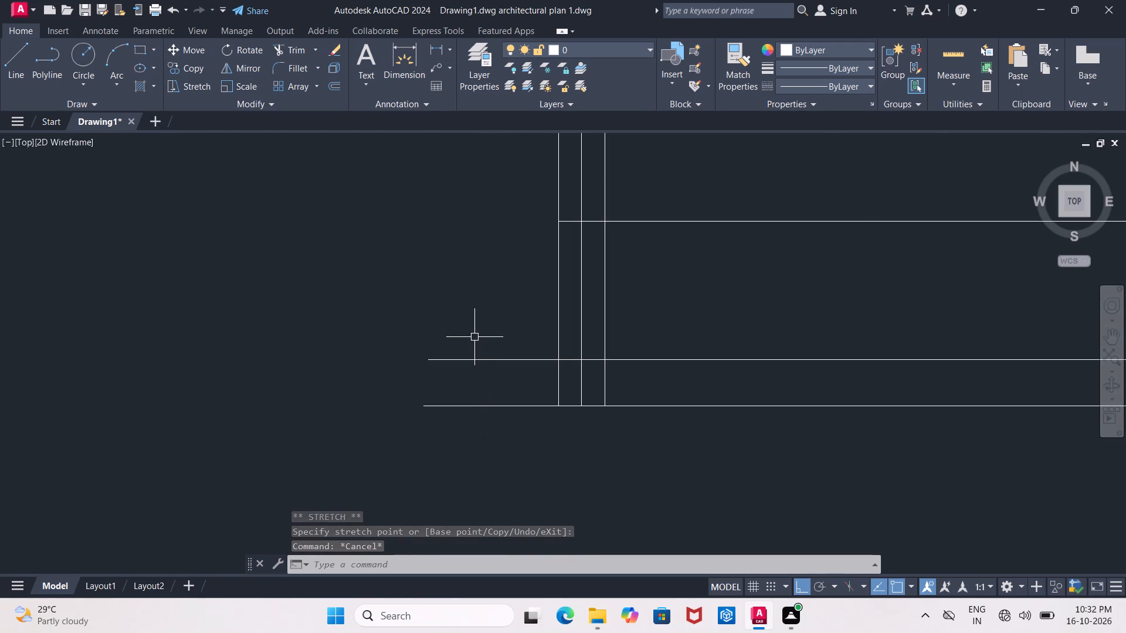
{"action": "middle_click_drag", "start_coordinate": [479, 336], "coordinate": [452, 331]}
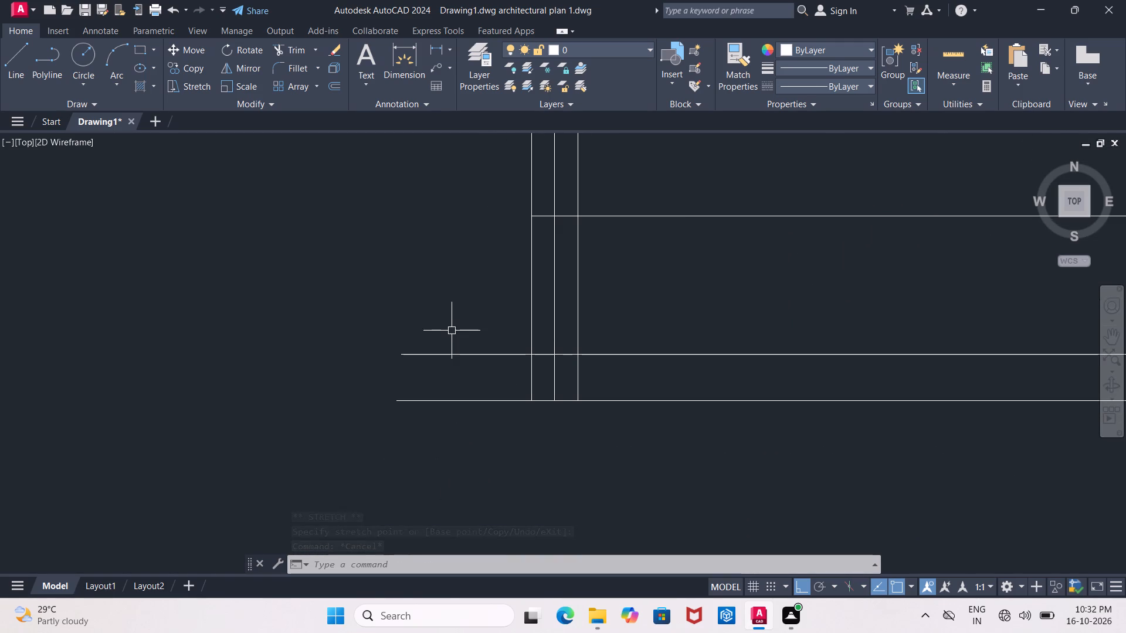
{"action": "middle_click_drag", "start_coordinate": [503, 333], "coordinate": [459, 376]}
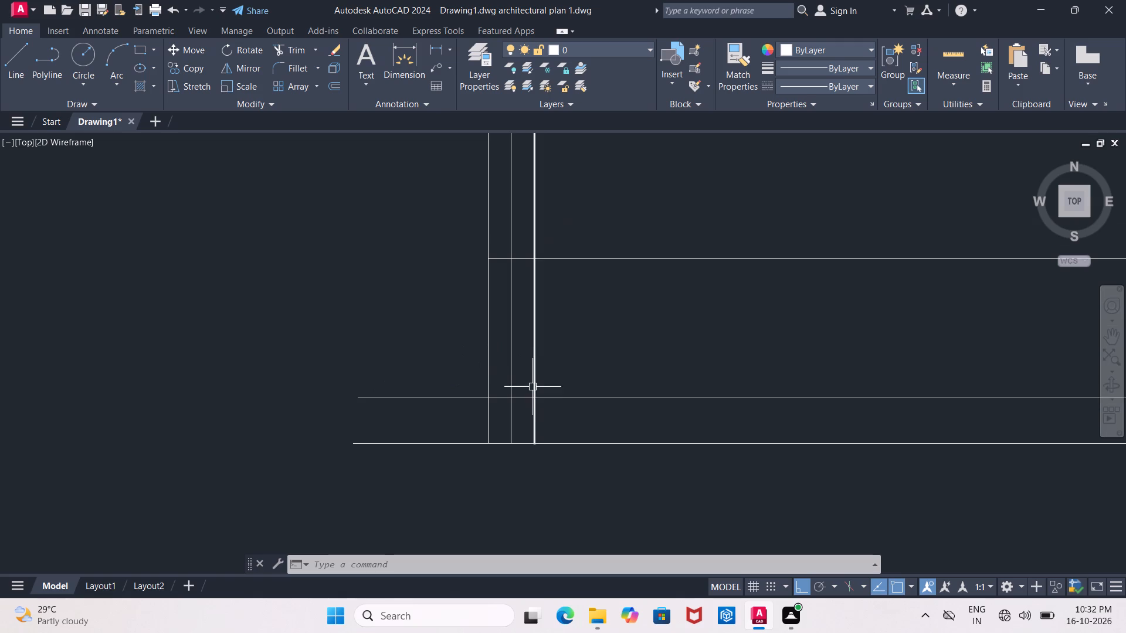
{"action": "scroll", "coordinate": [572, 377], "scroll_direction": "up", "scroll_amount": 1}
{"action": "middle_click_drag", "start_coordinate": [570, 373], "coordinate": [559, 346]}
{"action": "key", "text": "o"}
{"action": "key", "text": "Return"}
{"action": "type", "text": "1'"}
{"action": "key", "text": "Return"}
{"action": "left_click", "coordinate": [503, 424]}
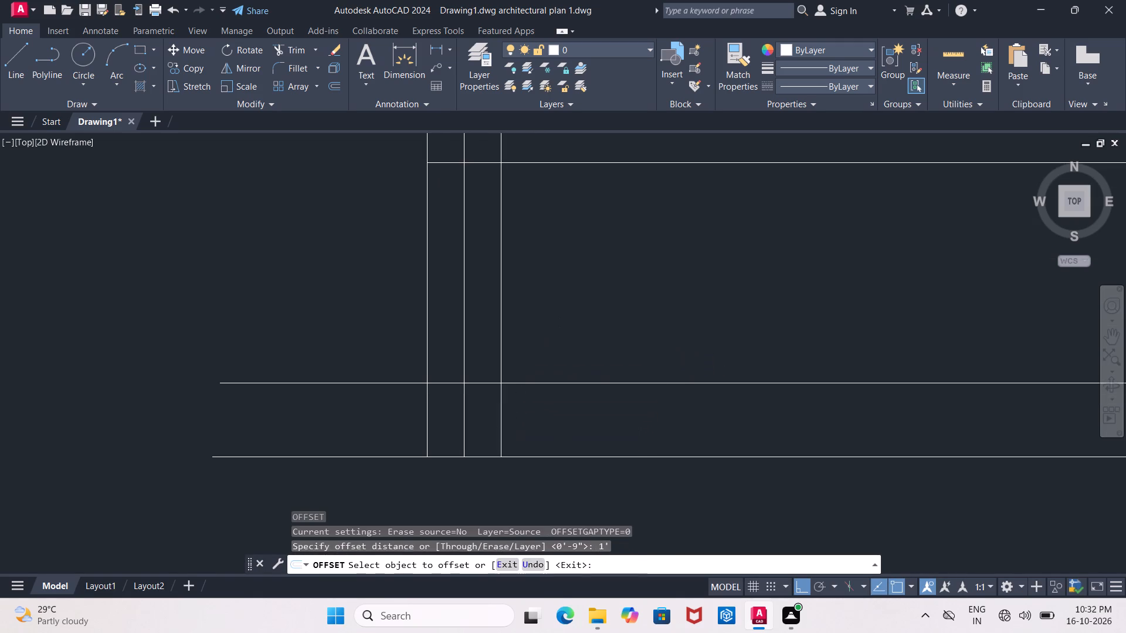
{"action": "left_click", "coordinate": [563, 430]}
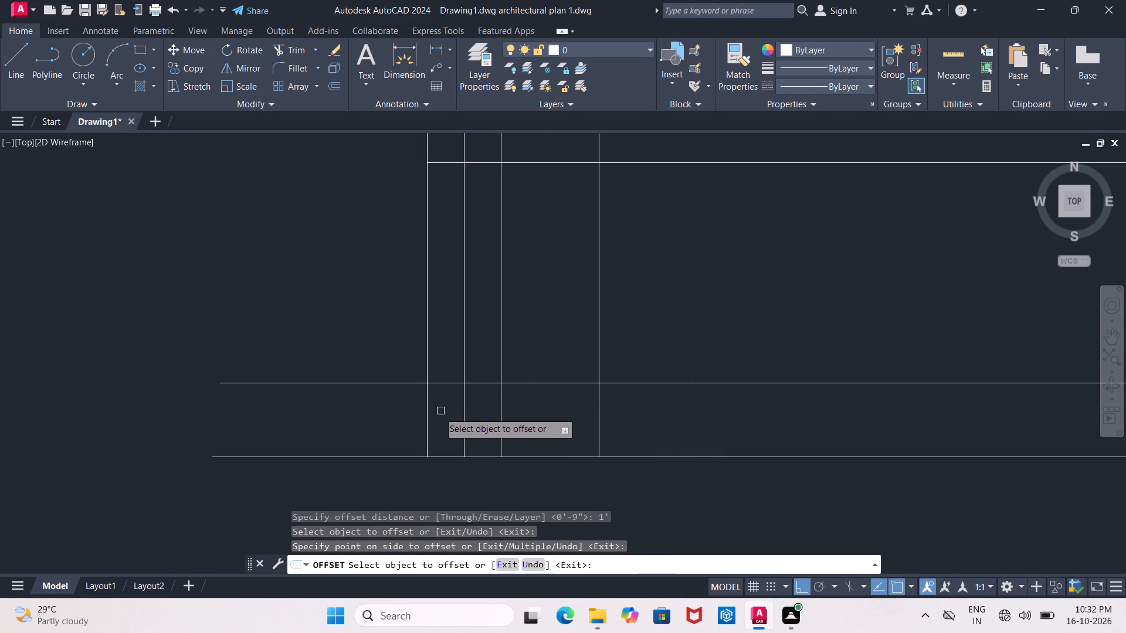
{"action": "left_click", "coordinate": [426, 426]}
{"action": "left_click", "coordinate": [344, 426]}
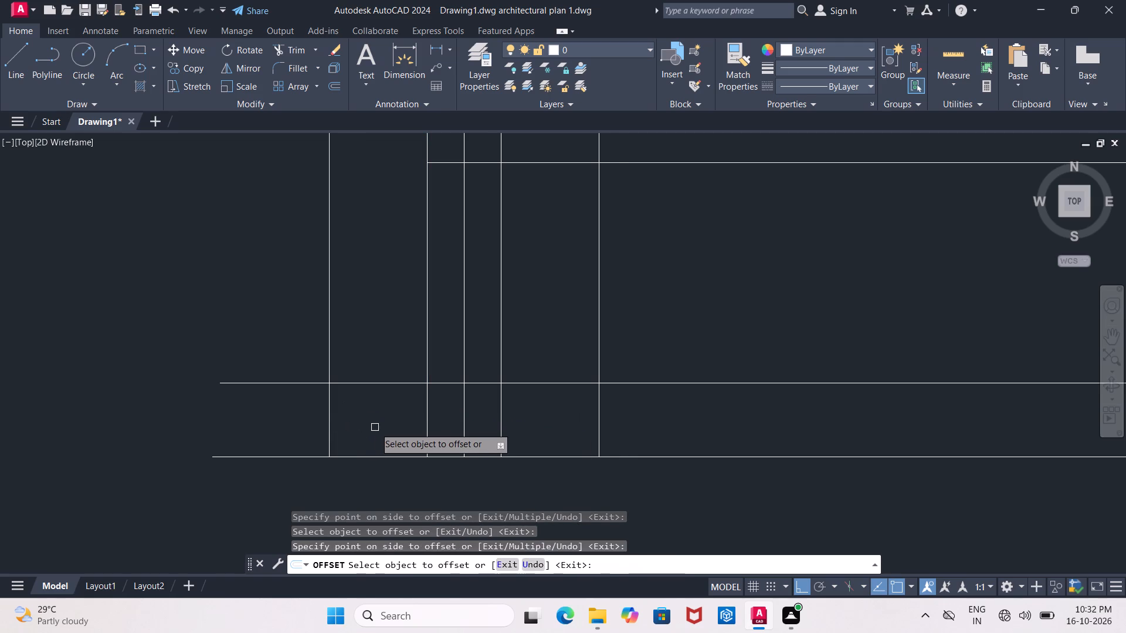
{"action": "key", "text": "Escape"}
Trim the two horizontal footing lines where they run beyond the footing's left and right sides.
{"action": "type", "text": "TR"}
{"action": "key", "text": "Return"}
{"action": "key", "text": "Return"}
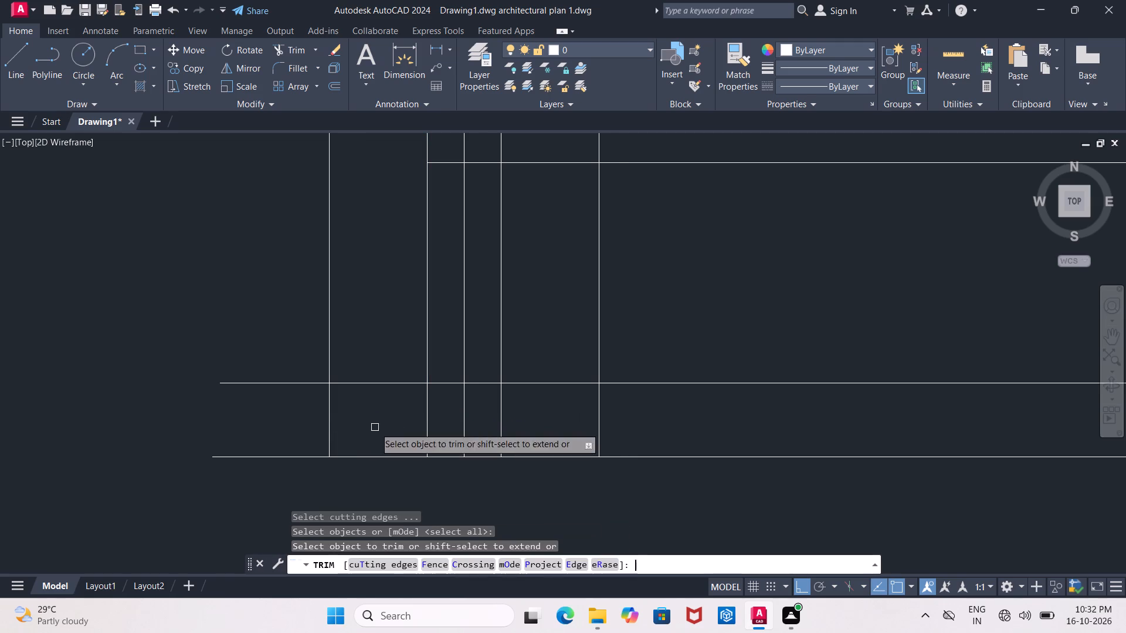
{"action": "left_click_drag", "start_coordinate": [284, 342], "coordinate": [281, 487]}
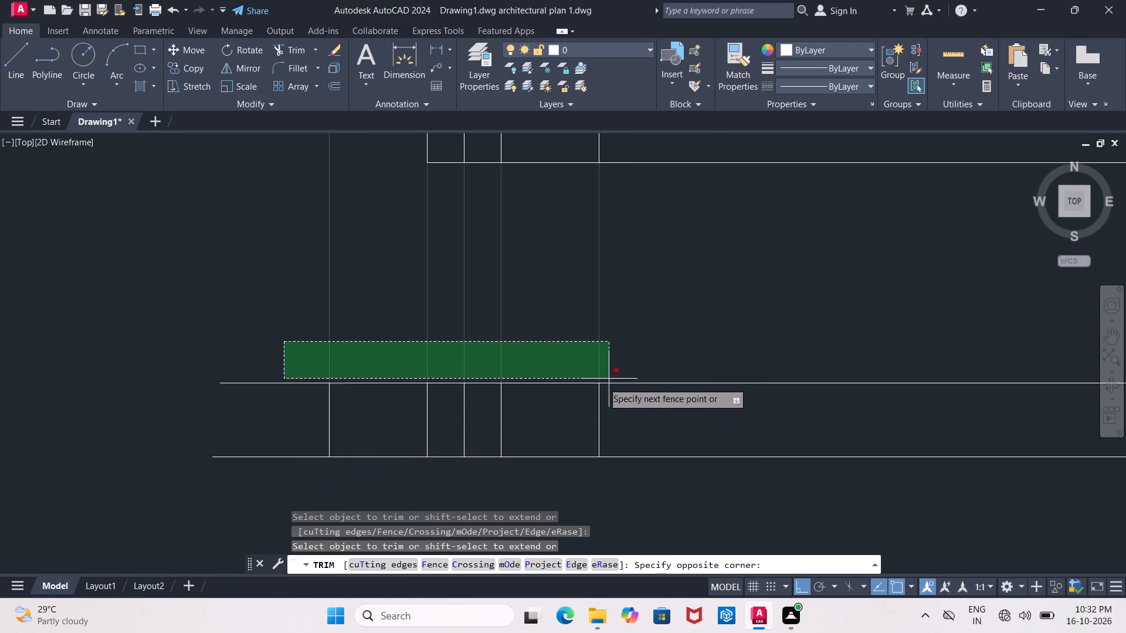
{"action": "left_click", "coordinate": [269, 467]}
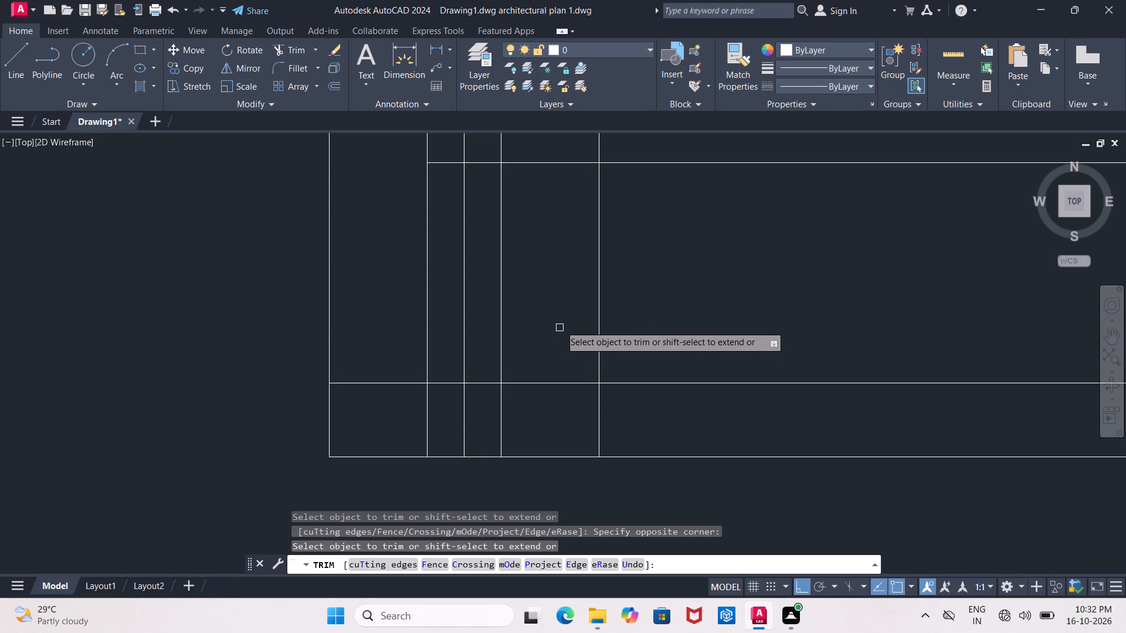
{"action": "left_click_drag", "start_coordinate": [560, 322], "coordinate": [615, 339]}
{"action": "left_click_drag", "start_coordinate": [616, 339], "coordinate": [645, 348]}
{"action": "left_click_drag", "start_coordinate": [647, 343], "coordinate": [654, 471]}
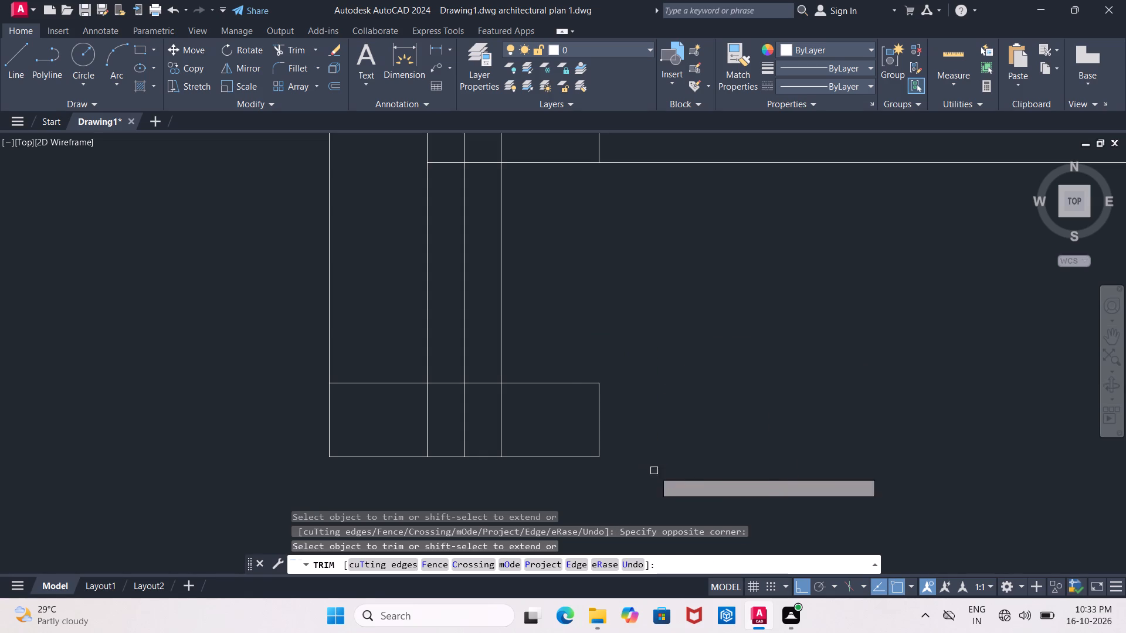
Remove the parts of the two offset vertical lines that run above the left wall's footing.
{"action": "left_click_drag", "start_coordinate": [365, 240], "coordinate": [255, 335]}
{"action": "scroll", "coordinate": [263, 335], "scroll_direction": "down", "scroll_amount": 3}
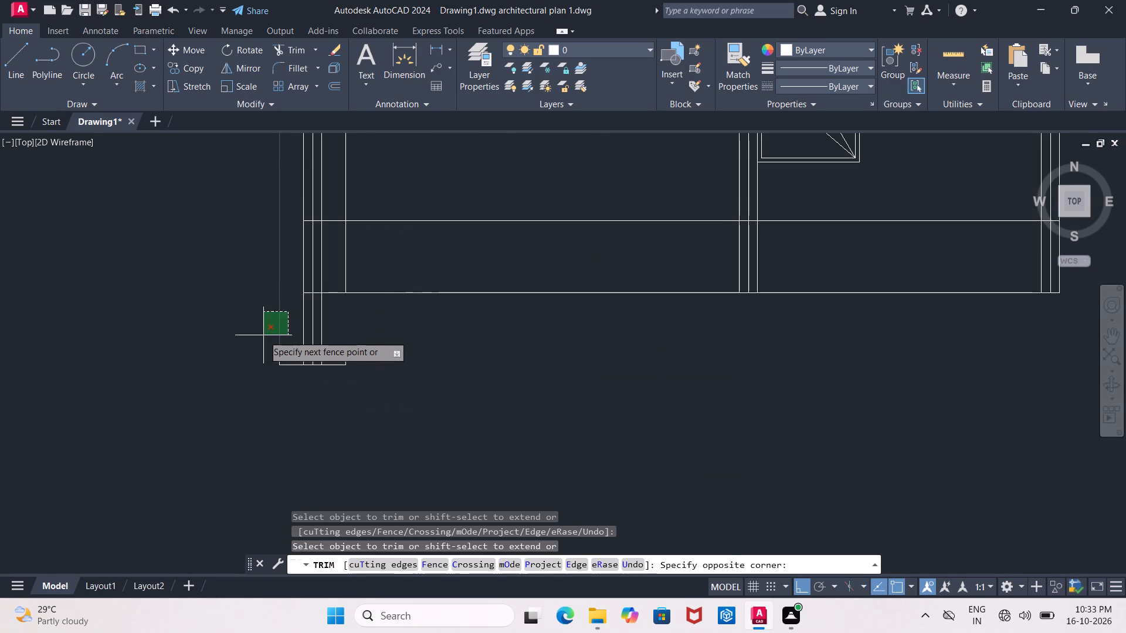
{"action": "left_click", "coordinate": [263, 335]}
{"action": "middle_click_drag", "start_coordinate": [260, 322], "coordinate": [301, 380]}
{"action": "scroll", "coordinate": [381, 353], "scroll_direction": "up", "scroll_amount": 1}
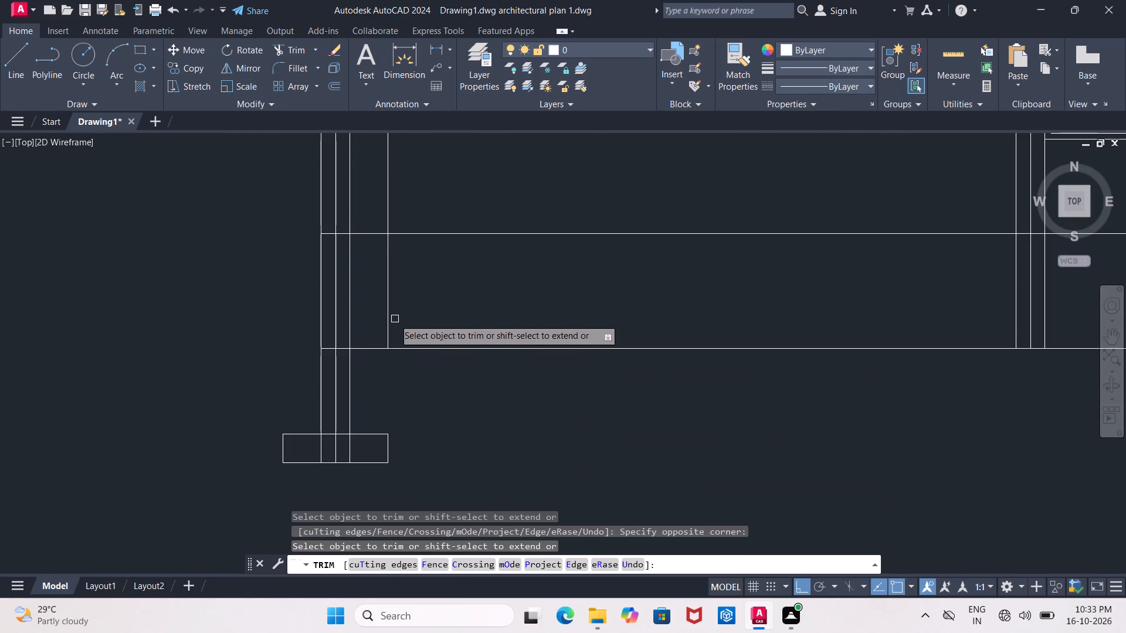
{"action": "left_click", "coordinate": [388, 319]}
{"action": "key", "text": "Escape"}
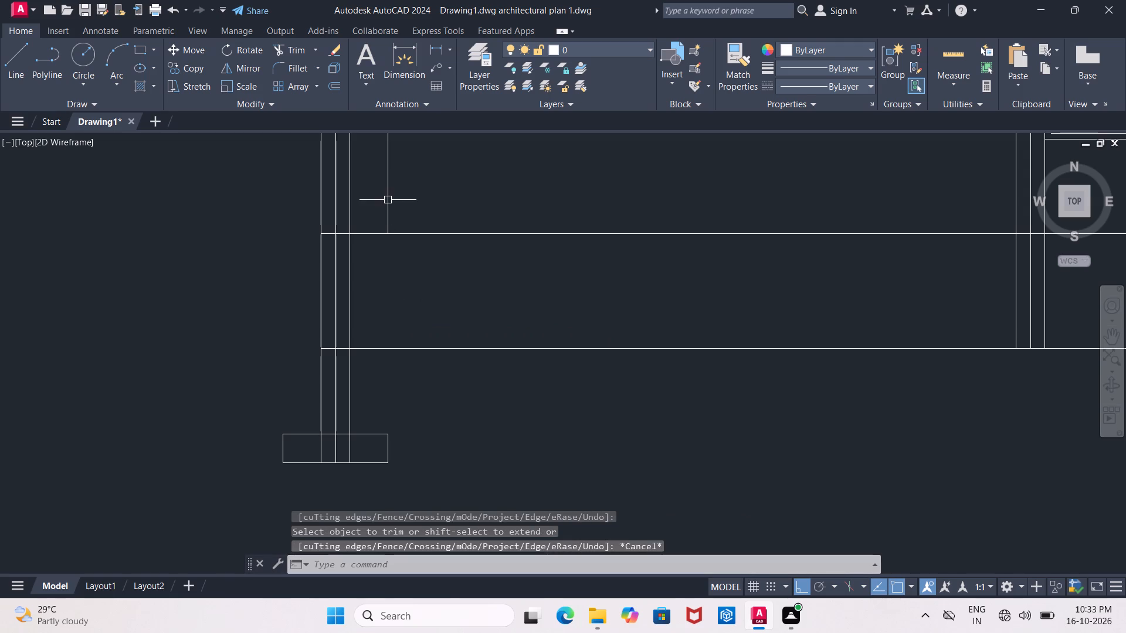
{"action": "left_click", "coordinate": [388, 199]}
{"action": "key", "text": "Delete"}
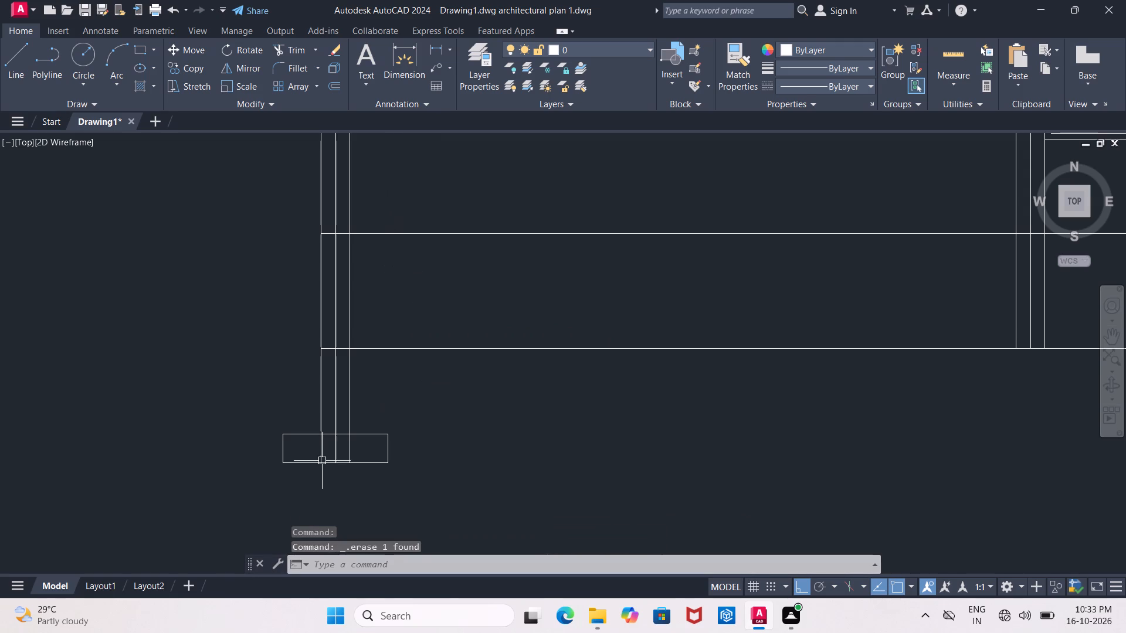
Offset the left and right sides of the footing 6" inward for the next foundation step.
{"action": "scroll", "coordinate": [321, 451], "scroll_direction": "up", "scroll_amount": 2}
{"action": "middle_click_drag", "start_coordinate": [323, 444], "coordinate": [399, 437]}
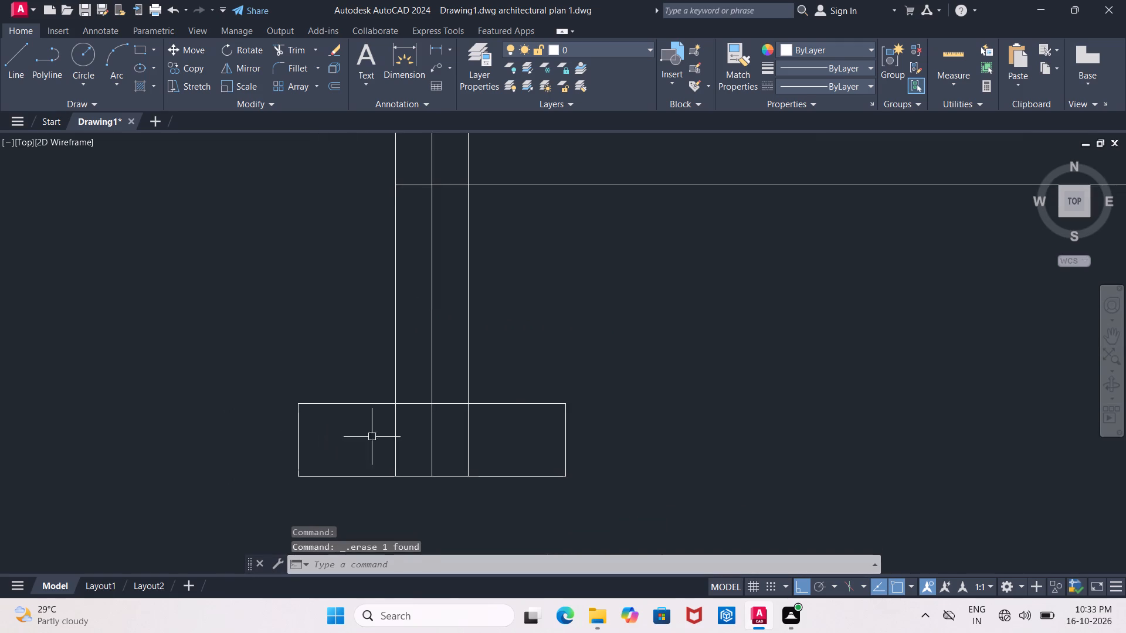
{"action": "scroll", "coordinate": [313, 428], "scroll_direction": "up", "scroll_amount": 2}
{"action": "key", "text": "o"}
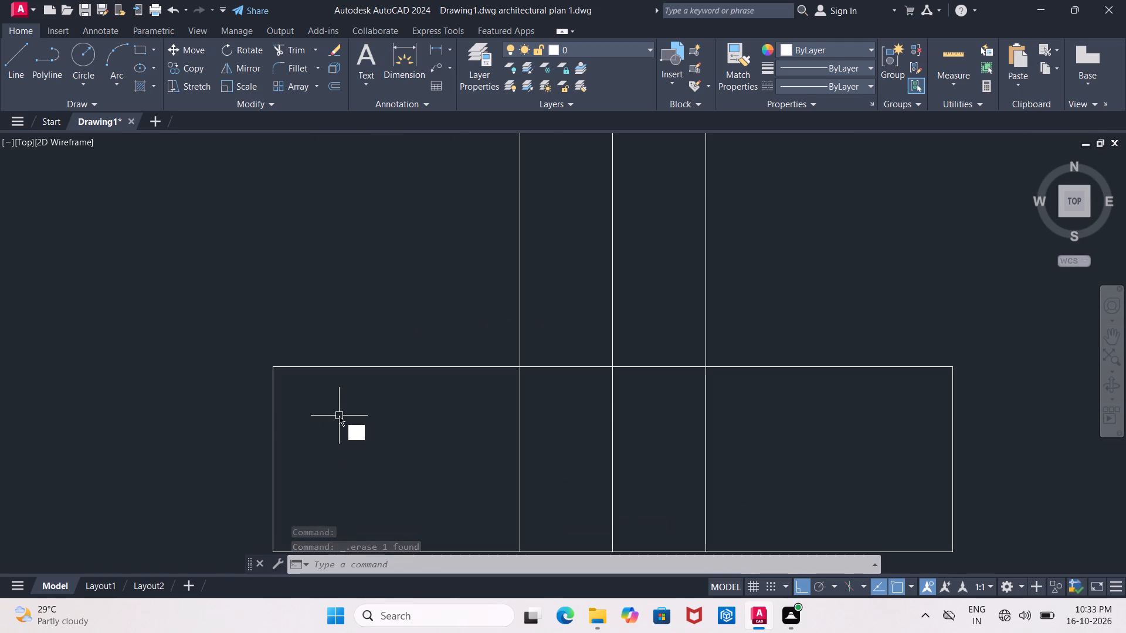
{"action": "key", "text": "Return"}
{"action": "type", "text": "6\""}
{"action": "key", "text": "Return"}
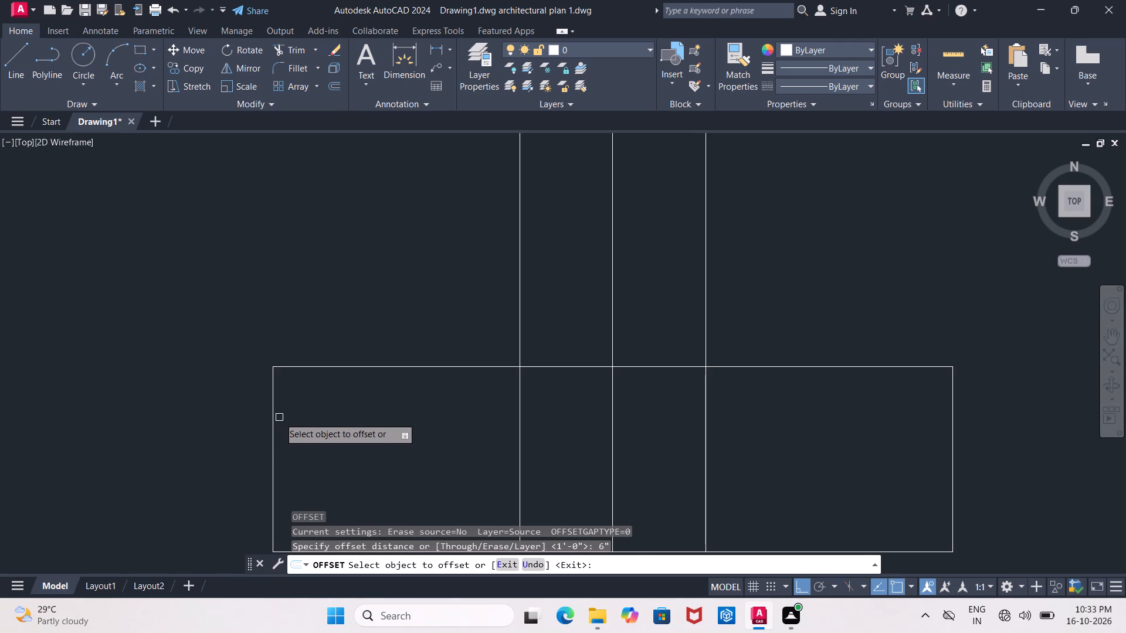
{"action": "left_click", "coordinate": [272, 419]}
{"action": "left_click", "coordinate": [406, 419]}
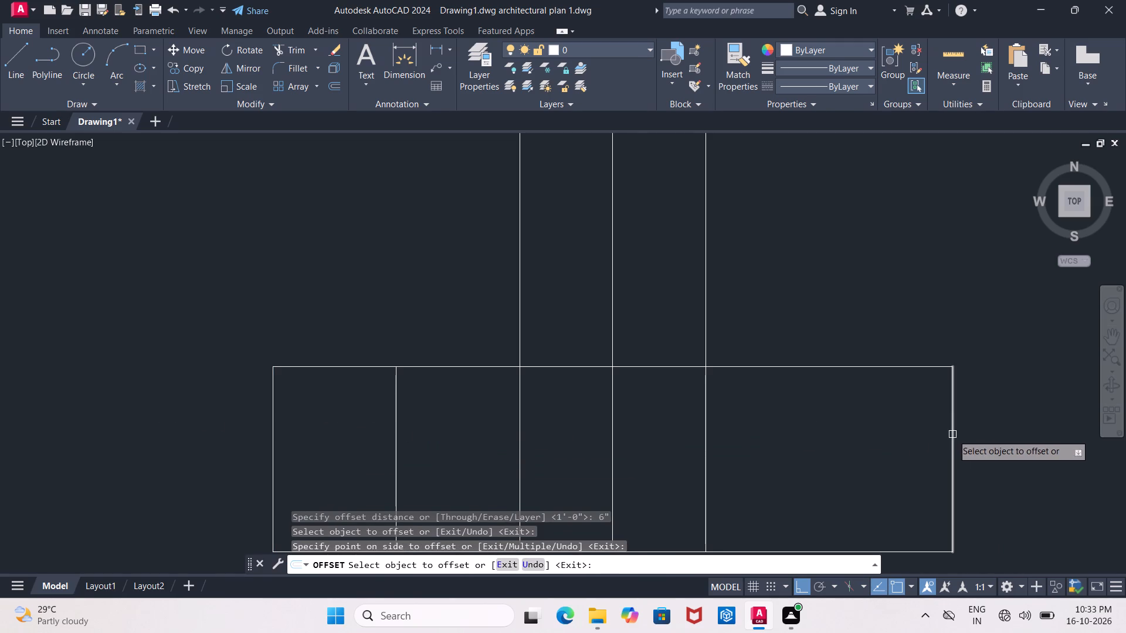
{"action": "left_click", "coordinate": [952, 434]}
{"action": "left_click", "coordinate": [785, 445]}
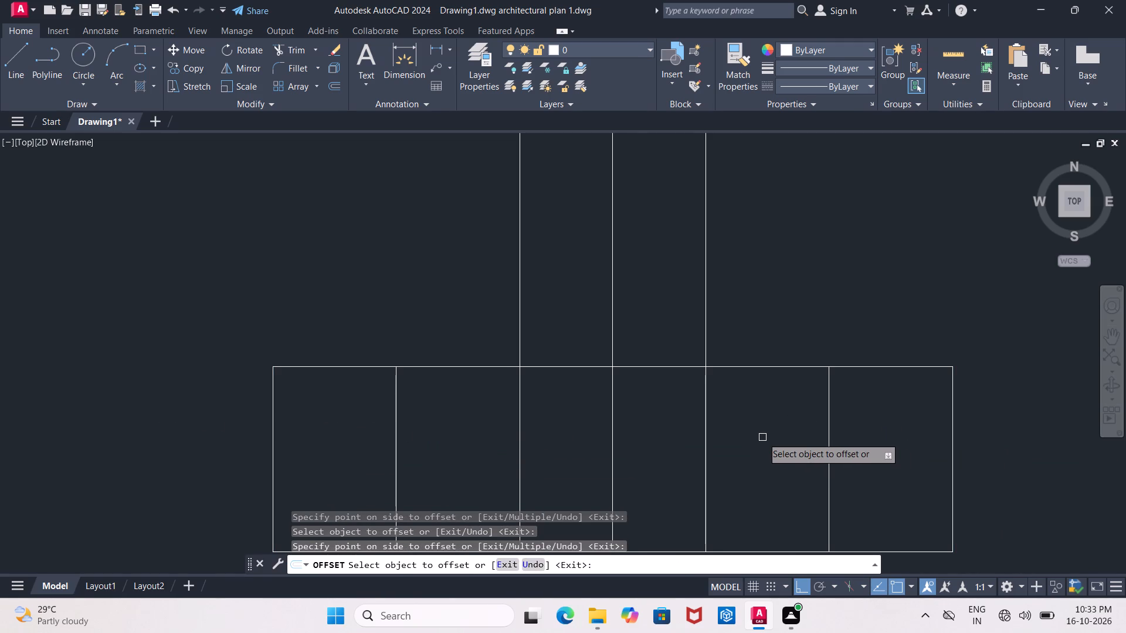
{"action": "middle_click_drag", "start_coordinate": [762, 437], "coordinate": [737, 439]}
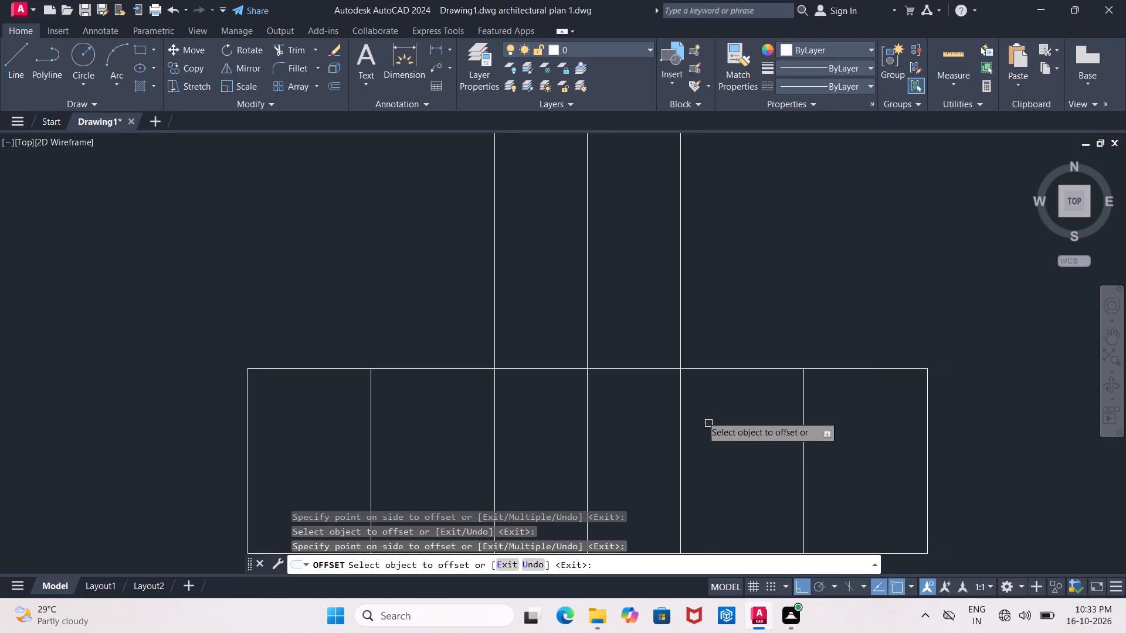
{"action": "key", "text": "Escape"}
{"action": "middle_click_drag", "start_coordinate": [669, 291], "coordinate": [659, 394]}
{"action": "scroll", "coordinate": [669, 291], "scroll_direction": "down", "scroll_amount": 1}
{"action": "scroll", "coordinate": [659, 394], "scroll_direction": "down", "scroll_amount": 1}
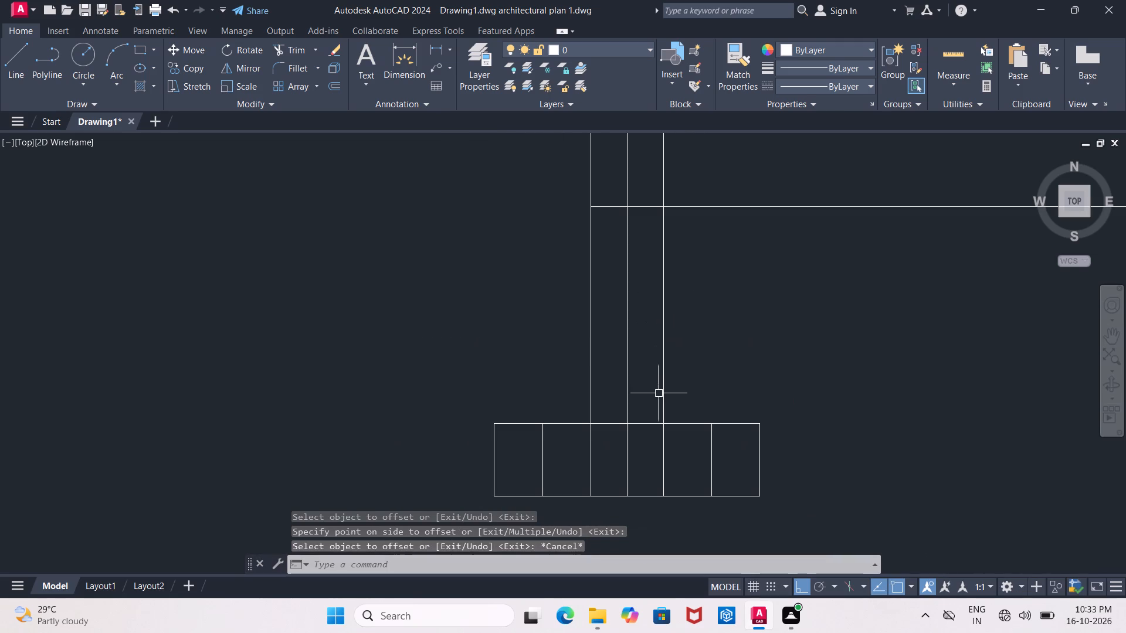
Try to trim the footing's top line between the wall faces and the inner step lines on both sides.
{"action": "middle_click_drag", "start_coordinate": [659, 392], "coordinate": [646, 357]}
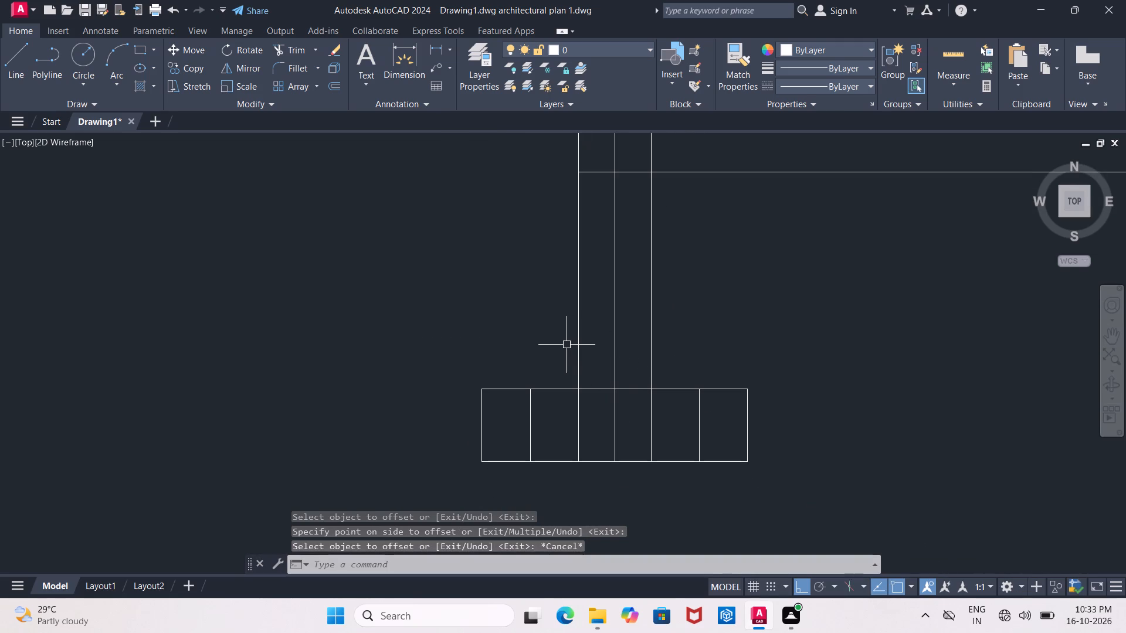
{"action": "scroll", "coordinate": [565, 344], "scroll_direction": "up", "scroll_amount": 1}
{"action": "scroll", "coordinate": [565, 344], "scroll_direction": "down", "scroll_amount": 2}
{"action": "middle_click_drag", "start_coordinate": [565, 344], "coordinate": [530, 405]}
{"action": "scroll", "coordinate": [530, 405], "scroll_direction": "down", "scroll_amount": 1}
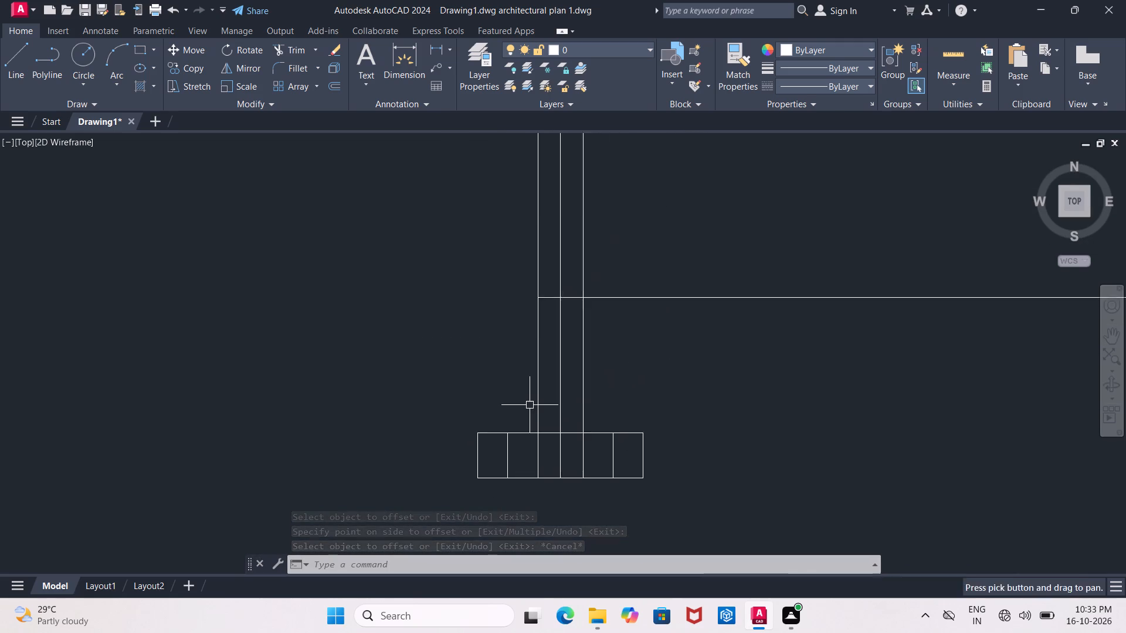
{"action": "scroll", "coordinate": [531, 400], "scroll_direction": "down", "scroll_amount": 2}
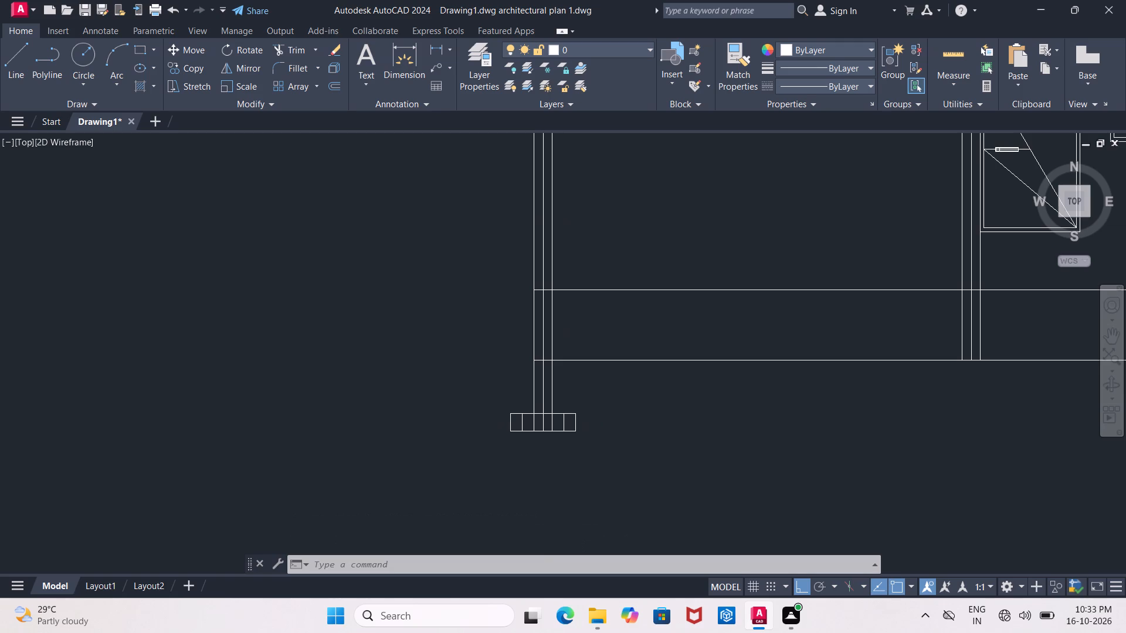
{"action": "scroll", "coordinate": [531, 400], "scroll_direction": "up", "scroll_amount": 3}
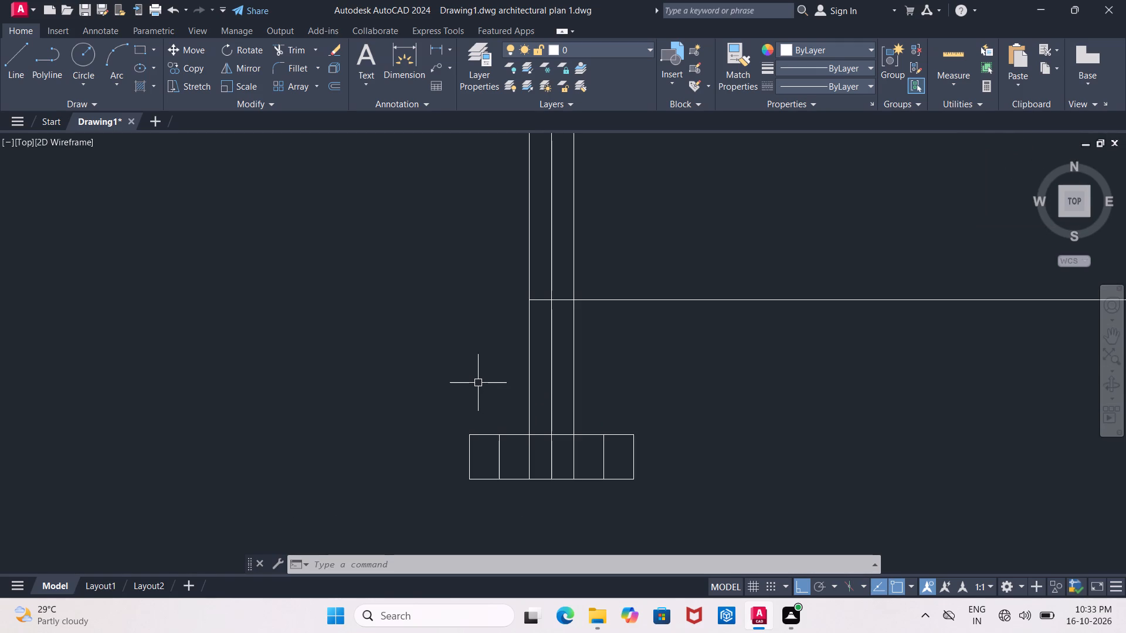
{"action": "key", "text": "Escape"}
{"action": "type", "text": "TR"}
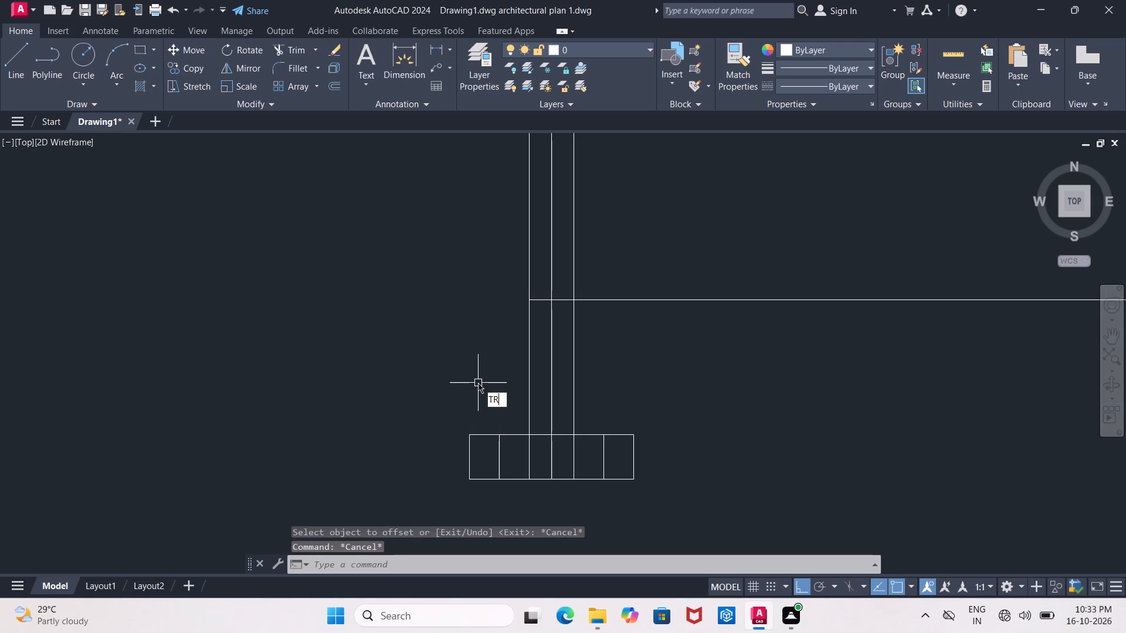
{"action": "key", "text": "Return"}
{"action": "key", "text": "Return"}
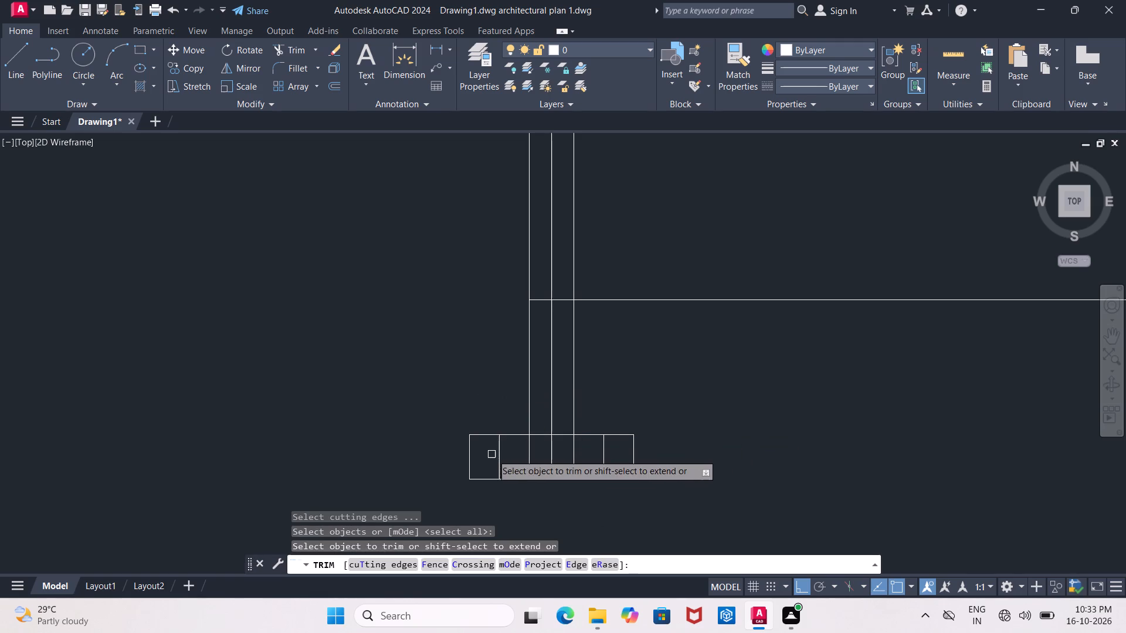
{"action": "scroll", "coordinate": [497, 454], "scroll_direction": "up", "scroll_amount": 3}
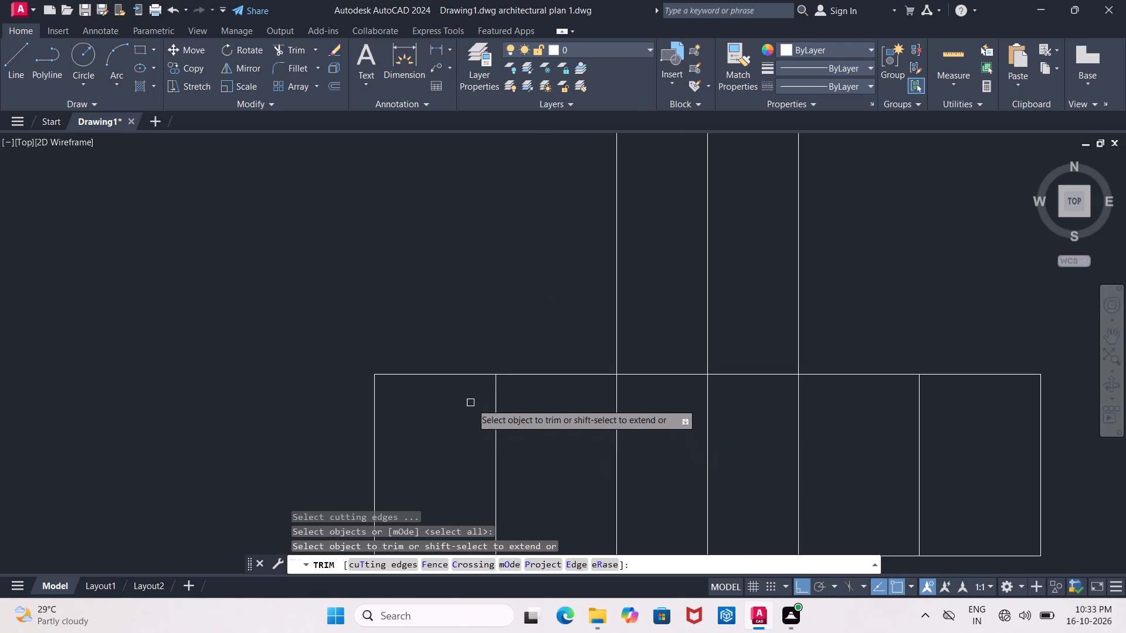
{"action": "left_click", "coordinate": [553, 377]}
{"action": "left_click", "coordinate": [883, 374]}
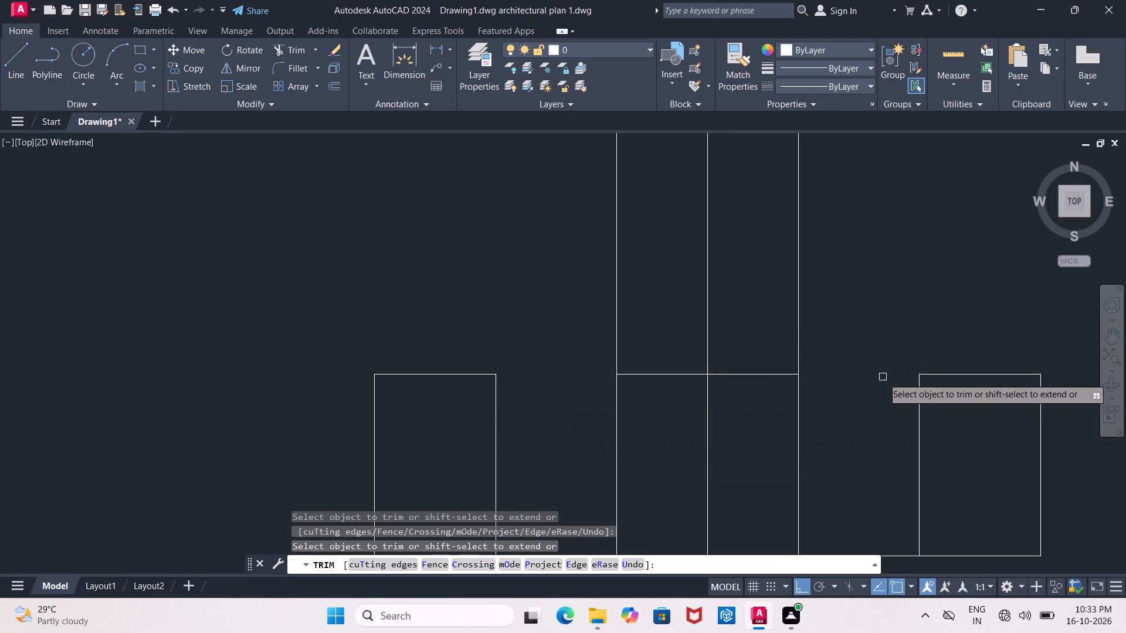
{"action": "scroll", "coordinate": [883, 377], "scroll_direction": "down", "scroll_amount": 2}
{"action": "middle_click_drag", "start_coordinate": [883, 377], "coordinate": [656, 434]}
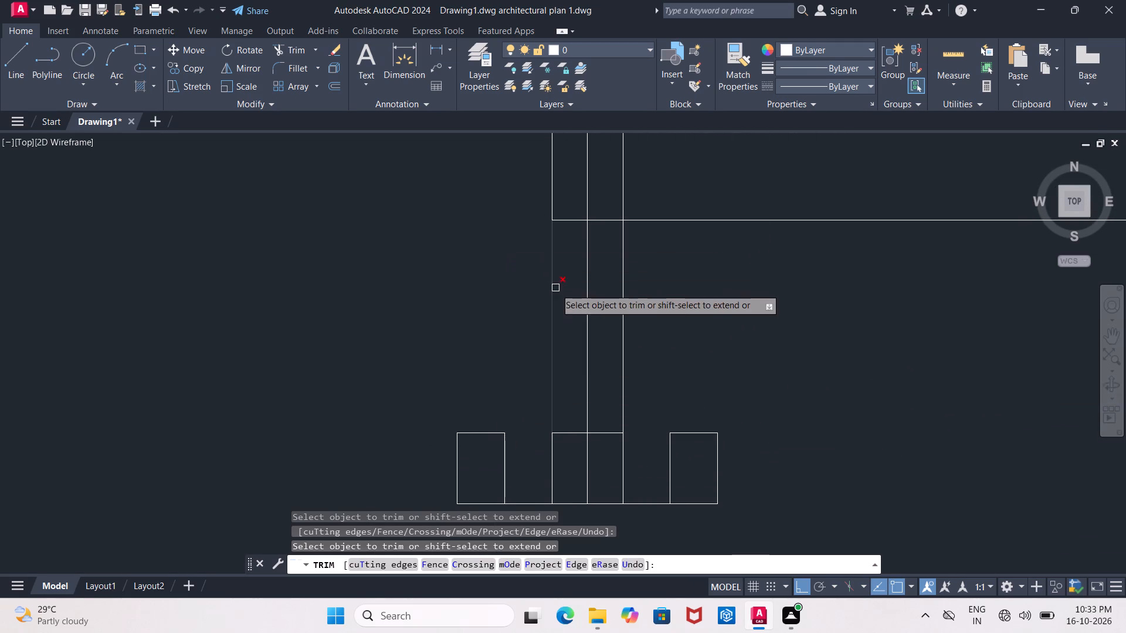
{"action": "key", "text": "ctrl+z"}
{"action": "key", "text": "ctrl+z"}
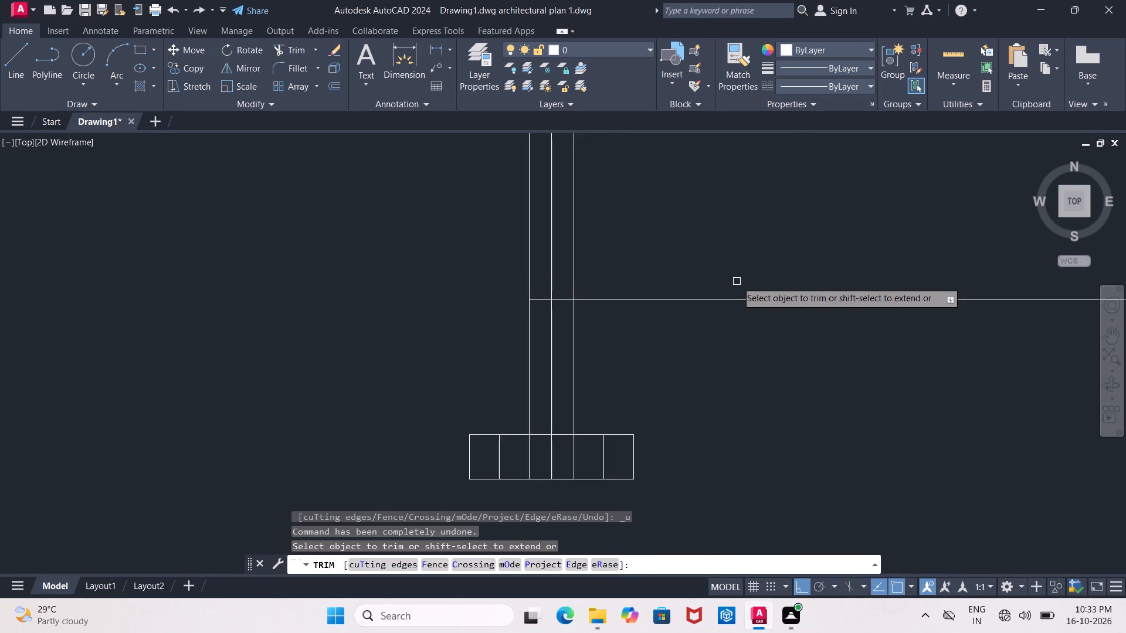
Trim the two wall faces and the centre line where they run inside the left wall's footing.
{"action": "scroll", "coordinate": [737, 281], "scroll_direction": "down", "scroll_amount": 1}
{"action": "middle_click_drag", "start_coordinate": [658, 359], "coordinate": [653, 357]}
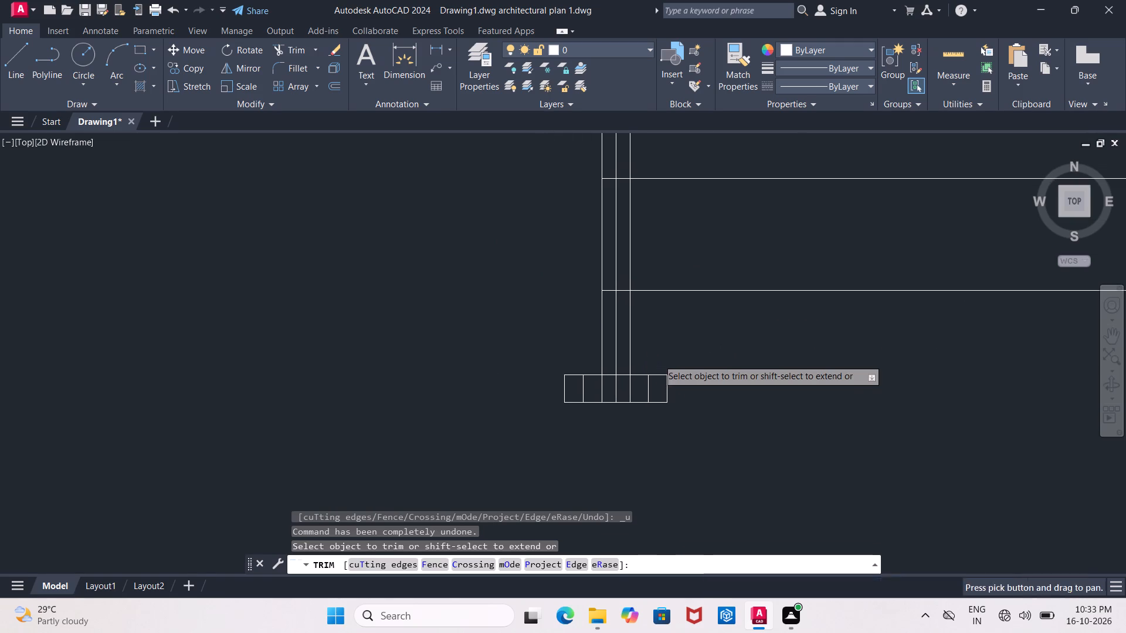
{"action": "scroll", "coordinate": [648, 350], "scroll_direction": "up", "scroll_amount": 1}
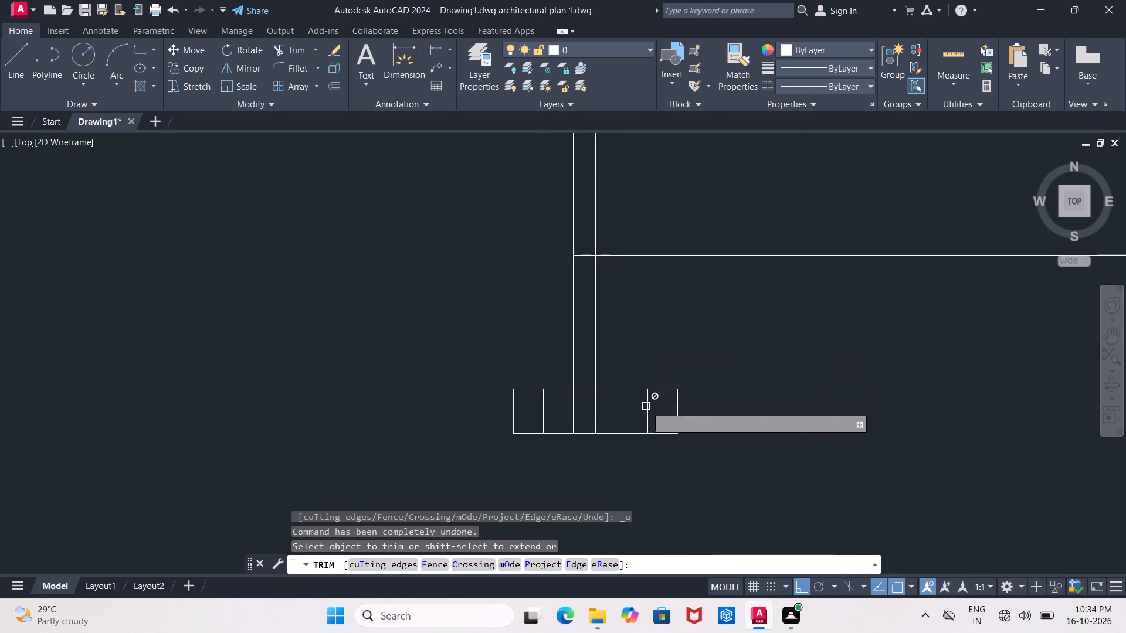
{"action": "left_click", "coordinate": [572, 409]}
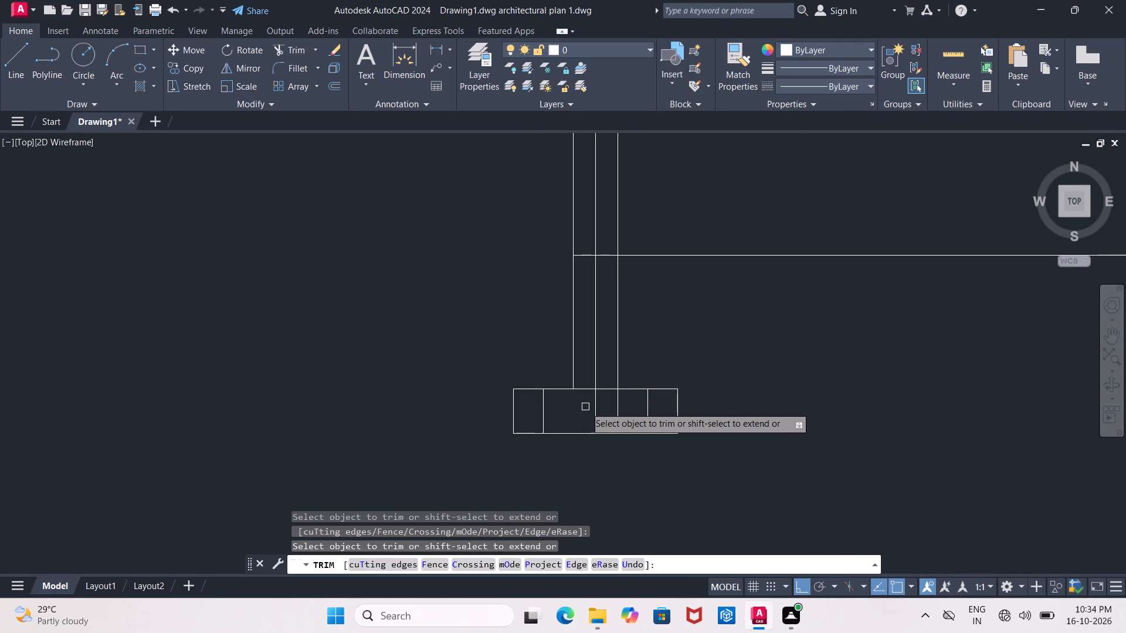
{"action": "left_click", "coordinate": [595, 406]}
{"action": "left_click", "coordinate": [615, 406]}
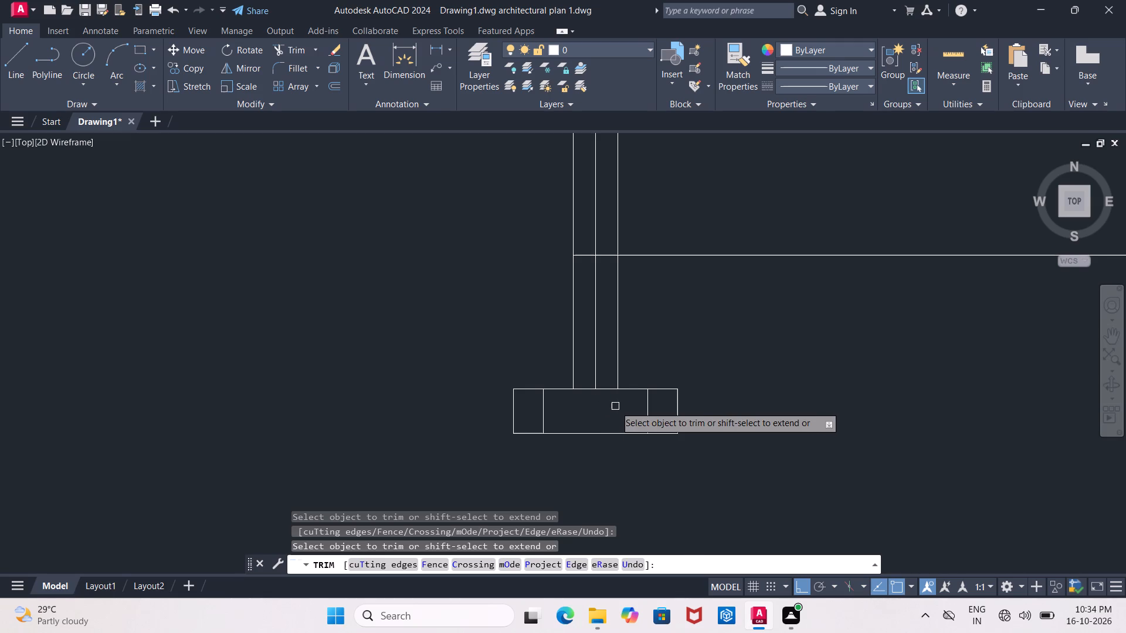
{"action": "scroll", "coordinate": [573, 409], "scroll_direction": "up", "scroll_amount": 1}
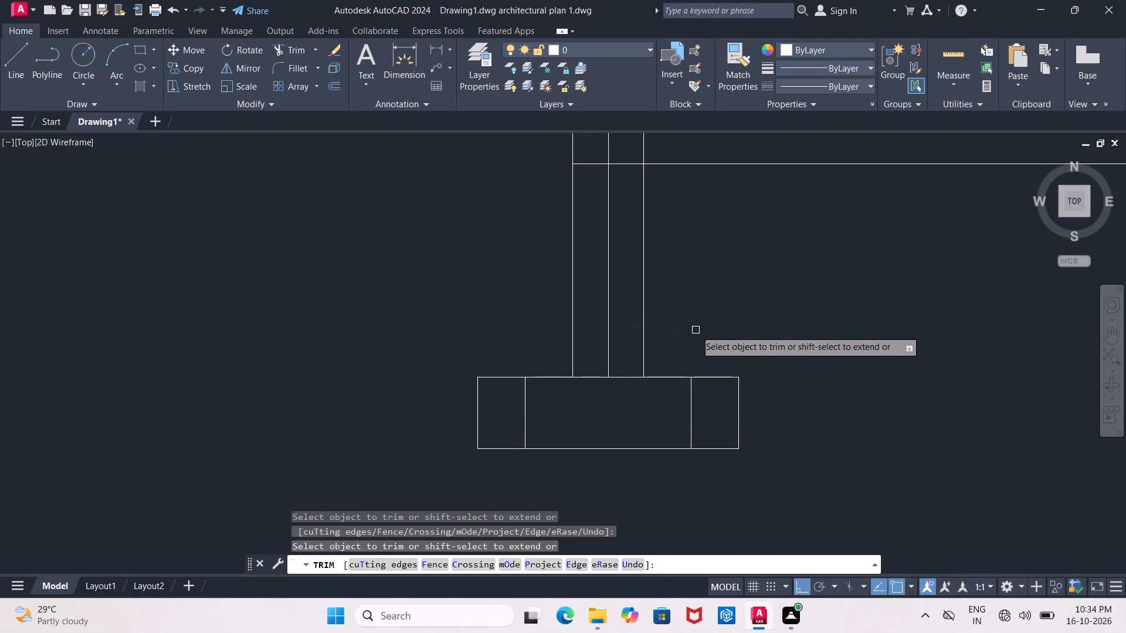
{"action": "key", "text": "Escape"}
Offset the footing's top line 1' upward for the next foundation step.
{"action": "key", "text": "o"}
{"action": "key", "text": "Return"}
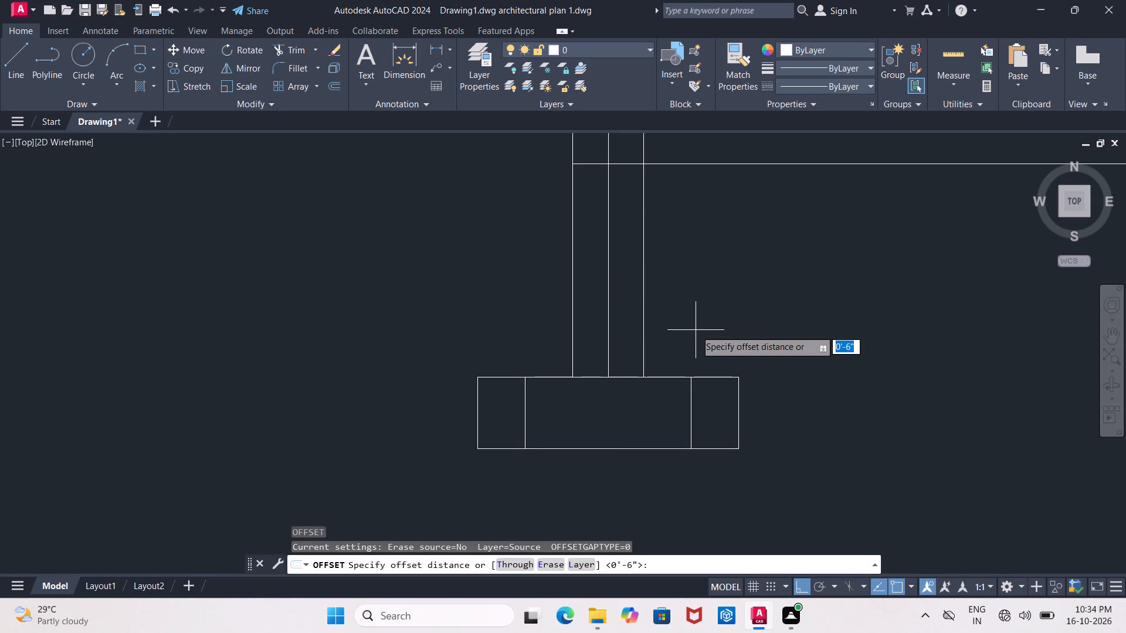
{"action": "type", "text": "1'"}
{"action": "key", "text": "Return"}
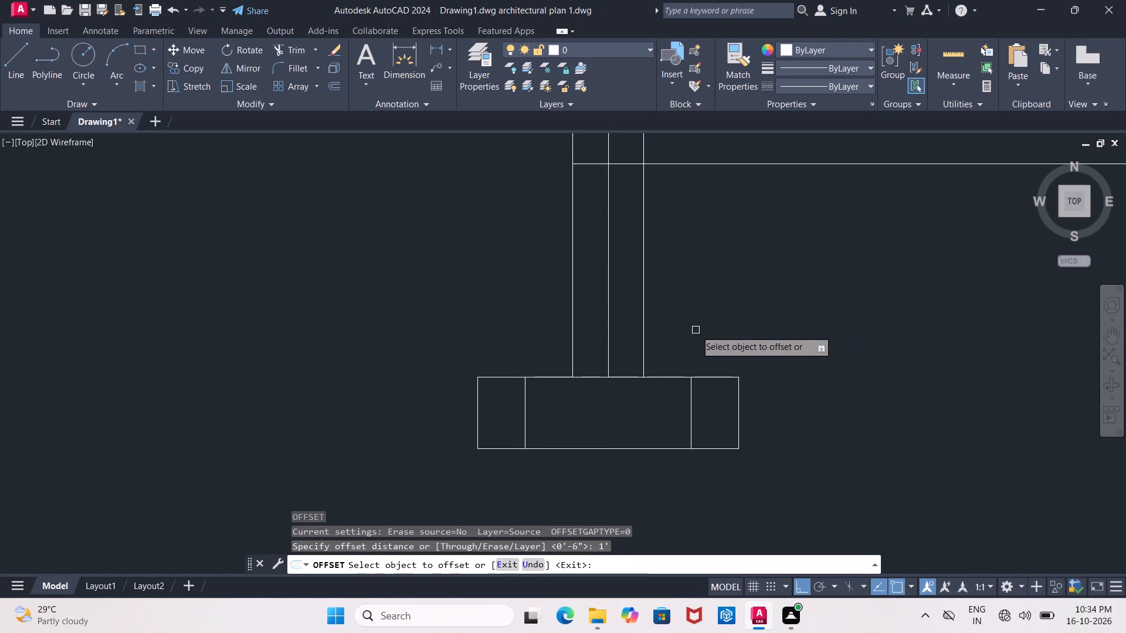
{"action": "left_click", "coordinate": [719, 377]}
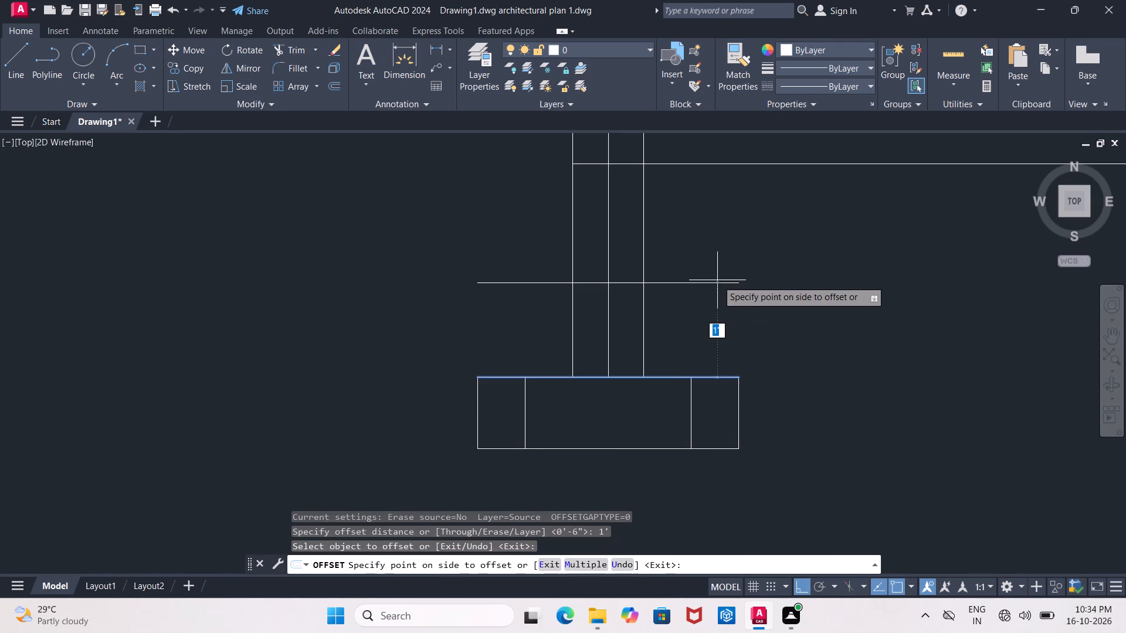
{"action": "left_click", "coordinate": [717, 255]}
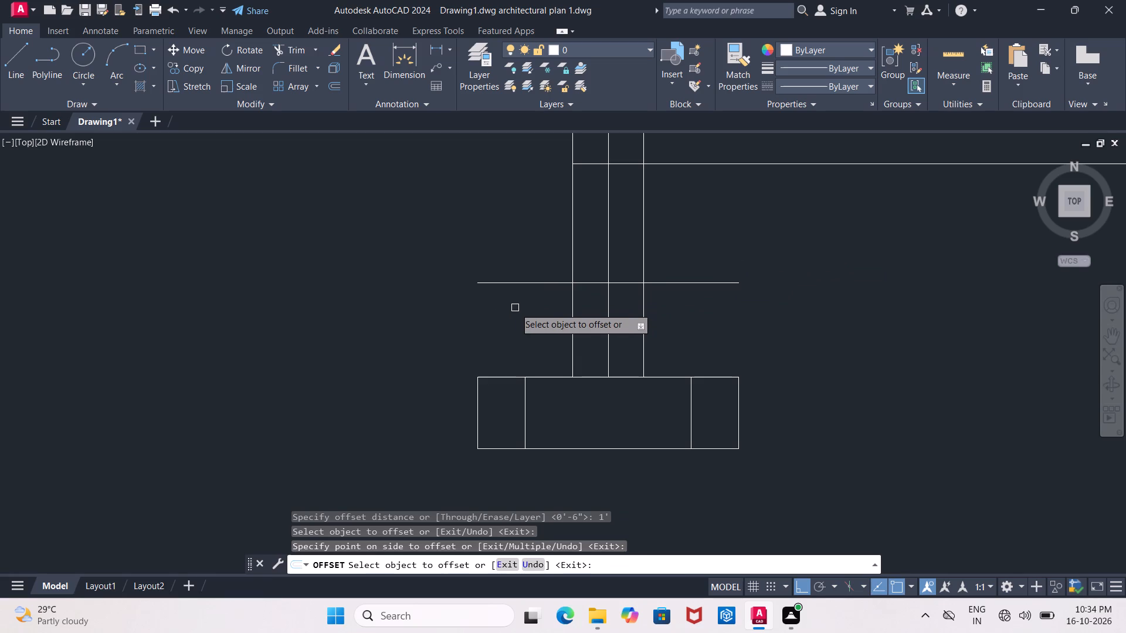
{"action": "key", "text": "Escape"}
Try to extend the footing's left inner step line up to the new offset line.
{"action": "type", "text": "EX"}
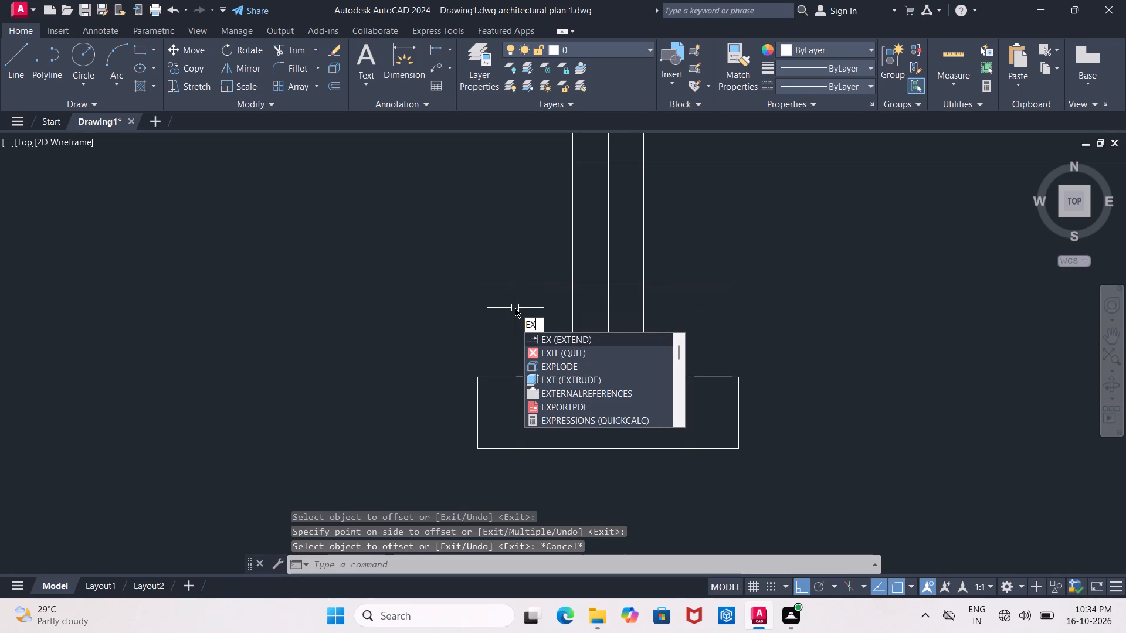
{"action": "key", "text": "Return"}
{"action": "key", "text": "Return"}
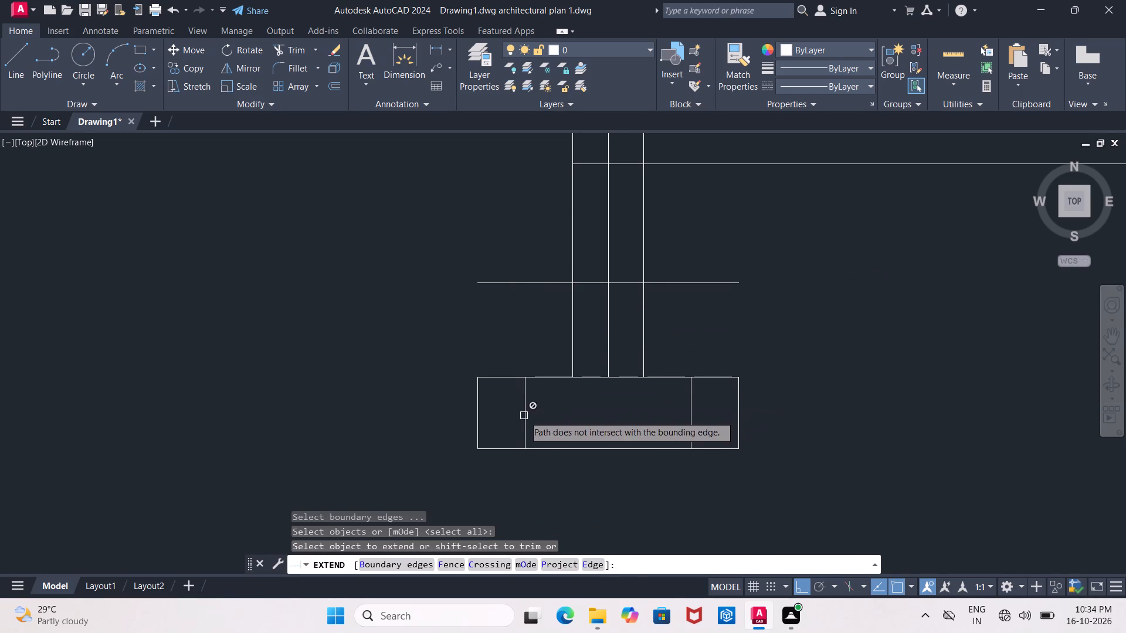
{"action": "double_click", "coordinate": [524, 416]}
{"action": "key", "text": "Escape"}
Stretch the upper ends of the left and right inner step lines vertically past the new offset line.
{"action": "left_click", "coordinate": [525, 416]}
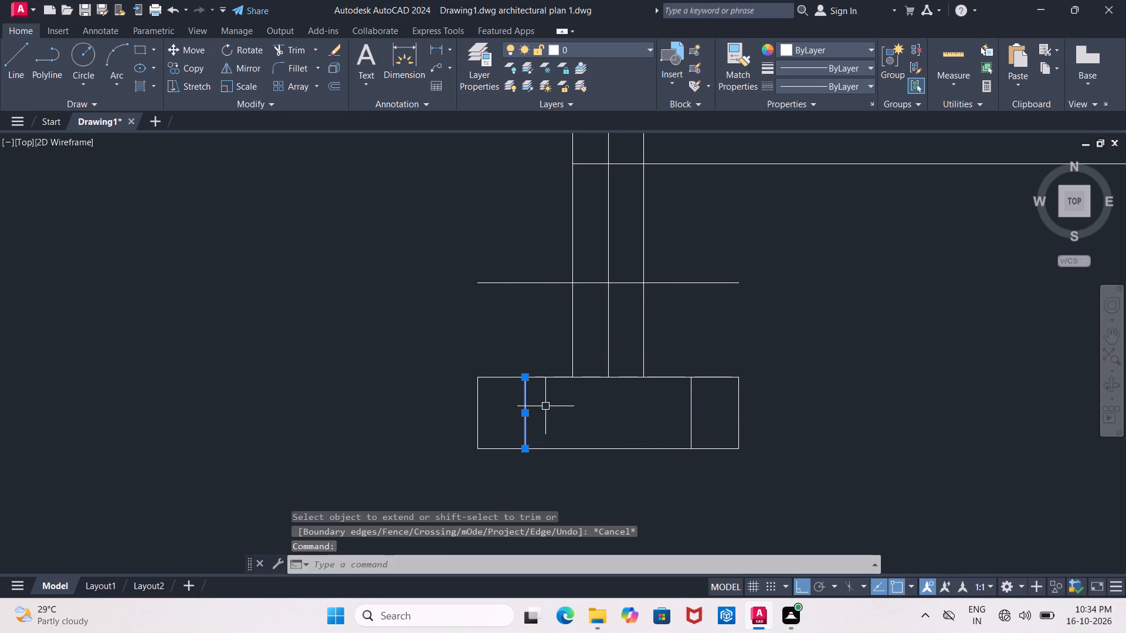
{"action": "left_click", "coordinate": [527, 376]}
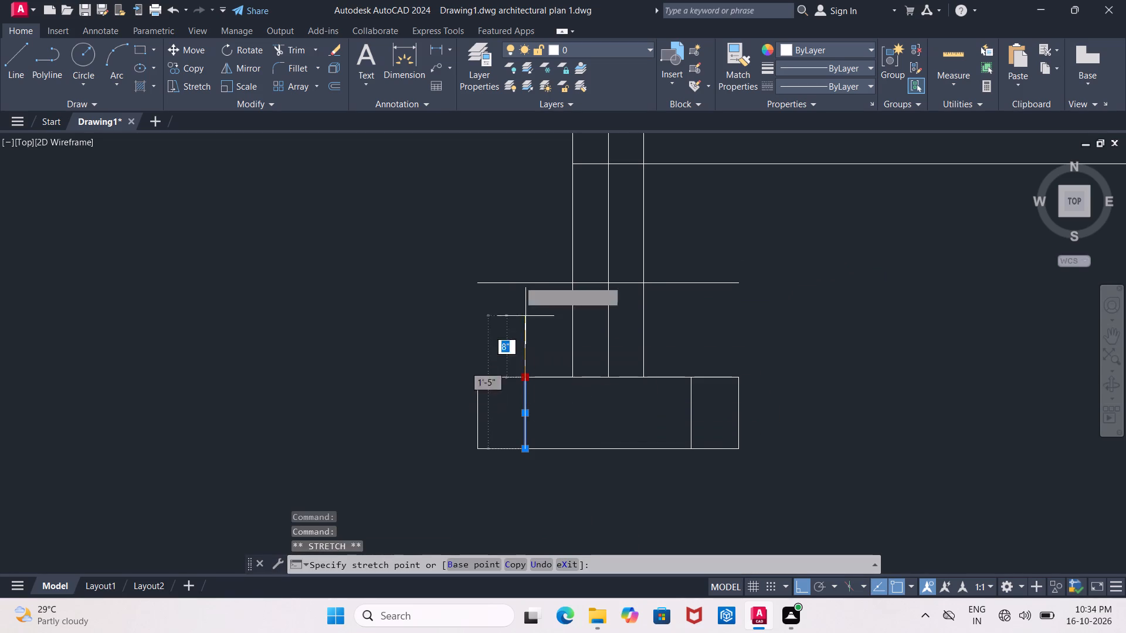
{"action": "left_click", "coordinate": [515, 226]}
{"action": "key", "text": "Escape"}
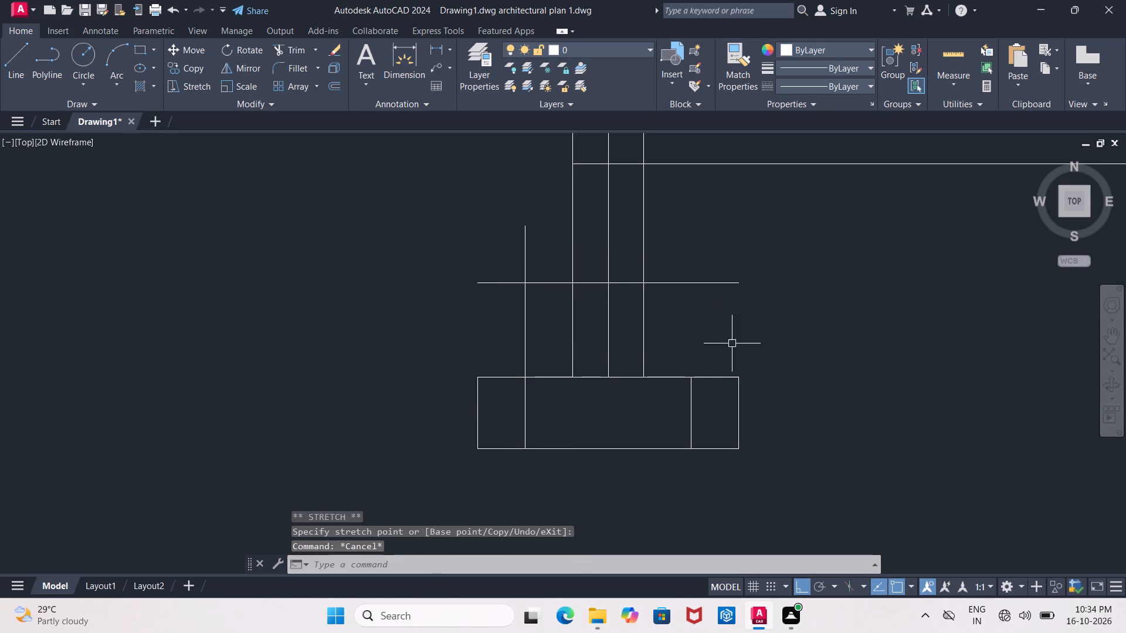
{"action": "left_click", "coordinate": [678, 418]}
{"action": "left_click", "coordinate": [686, 418]}
{"action": "left_click", "coordinate": [690, 418]}
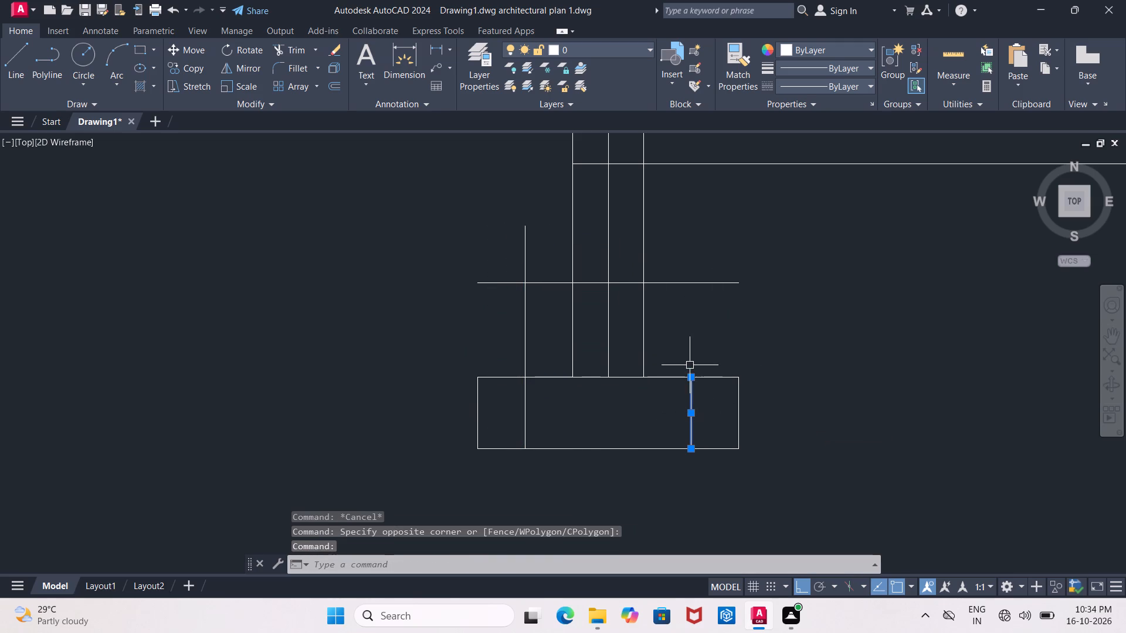
{"action": "left_click", "coordinate": [691, 377]}
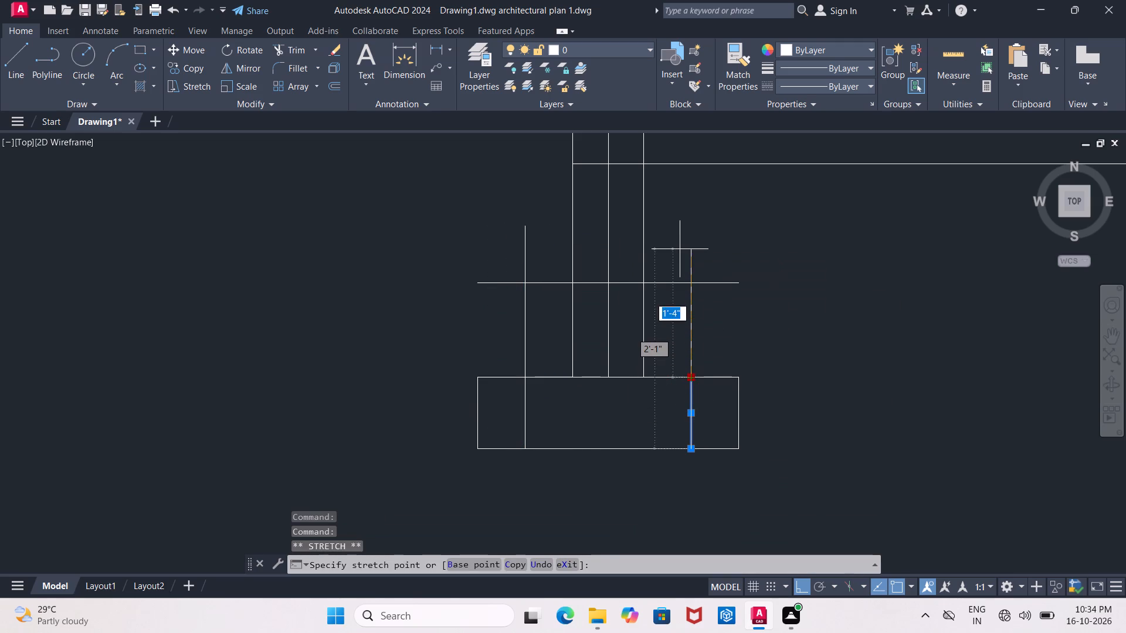
{"action": "left_click", "coordinate": [675, 244]}
{"action": "key", "text": "Escape"}
Trim both step lines above the offset line, and cut the offset line between them and the wall faces and beyond the right step line.
{"action": "type", "text": "TR"}
{"action": "key", "text": "Return"}
{"action": "key", "text": "Return"}
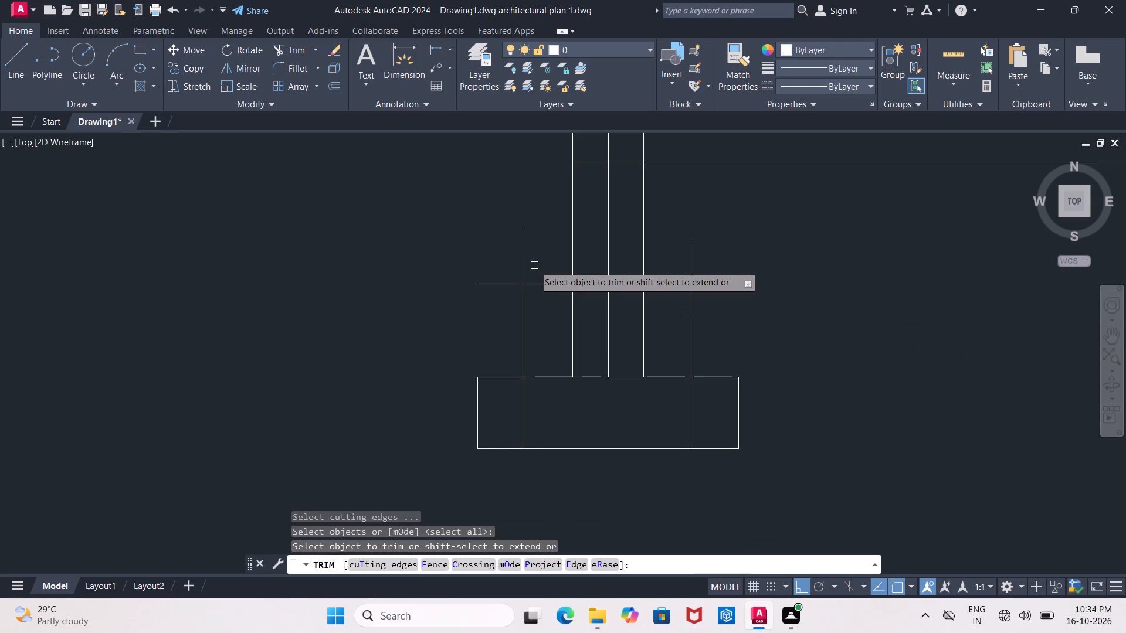
{"action": "left_click", "coordinate": [527, 263]}
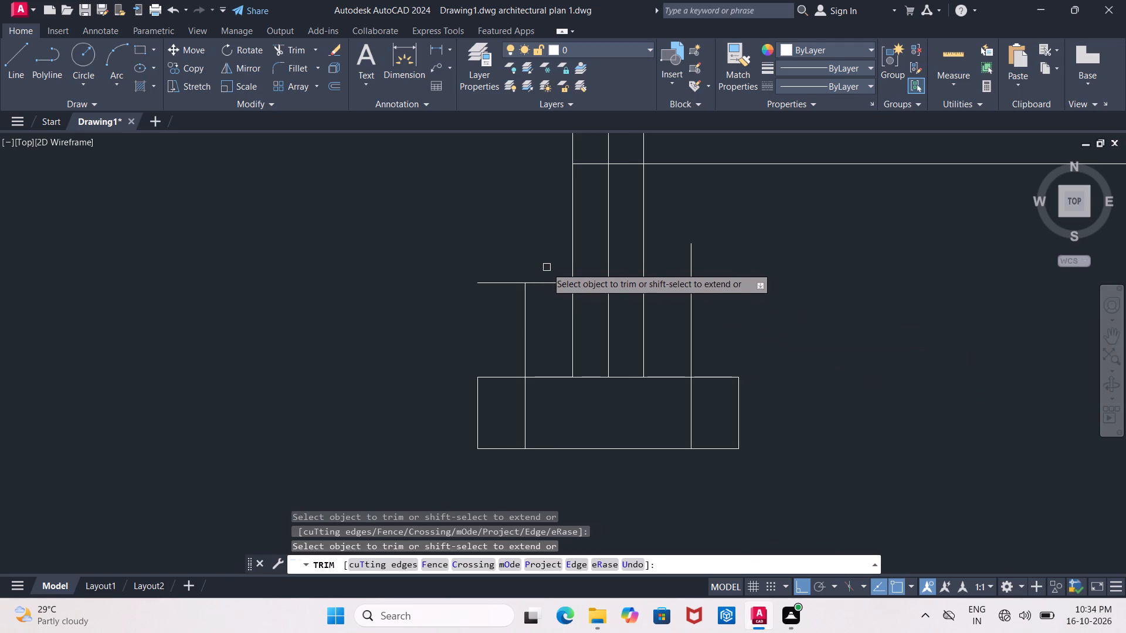
{"action": "left_click", "coordinate": [549, 284]}
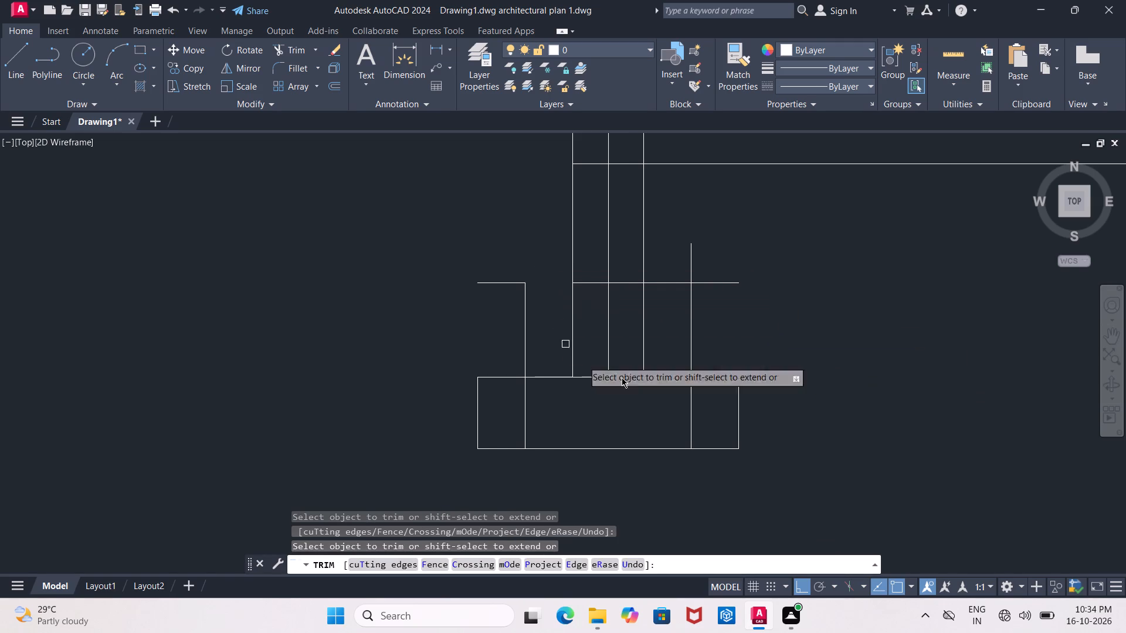
{"action": "left_click", "coordinate": [717, 285]}
{"action": "left_click", "coordinate": [689, 266]}
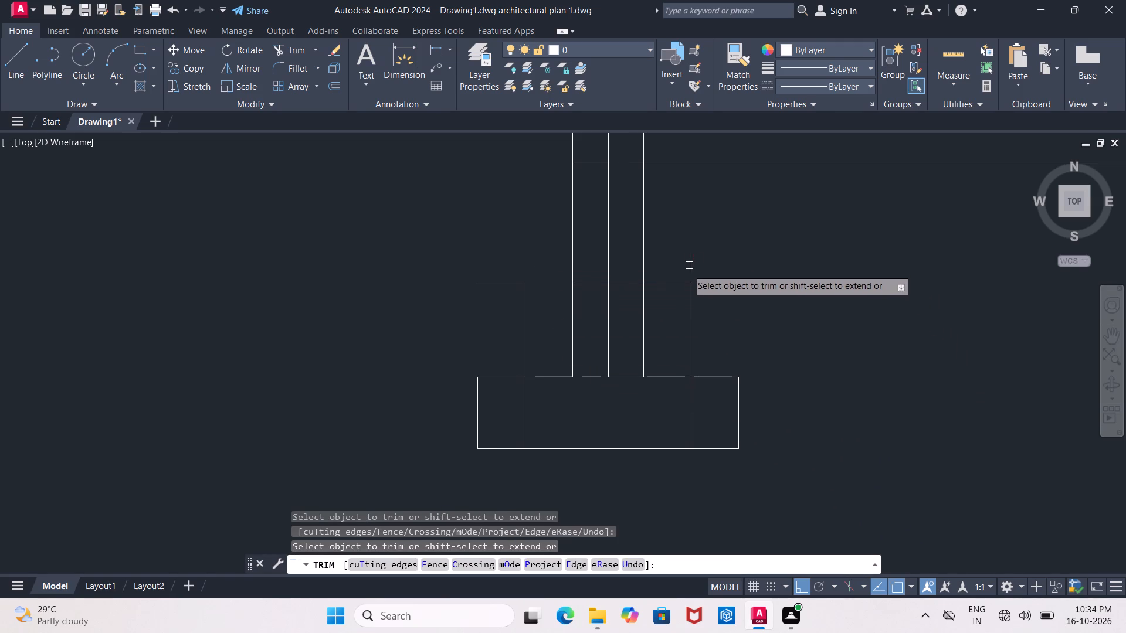
{"action": "left_click", "coordinate": [673, 287]}
{"action": "left_click", "coordinate": [672, 277]}
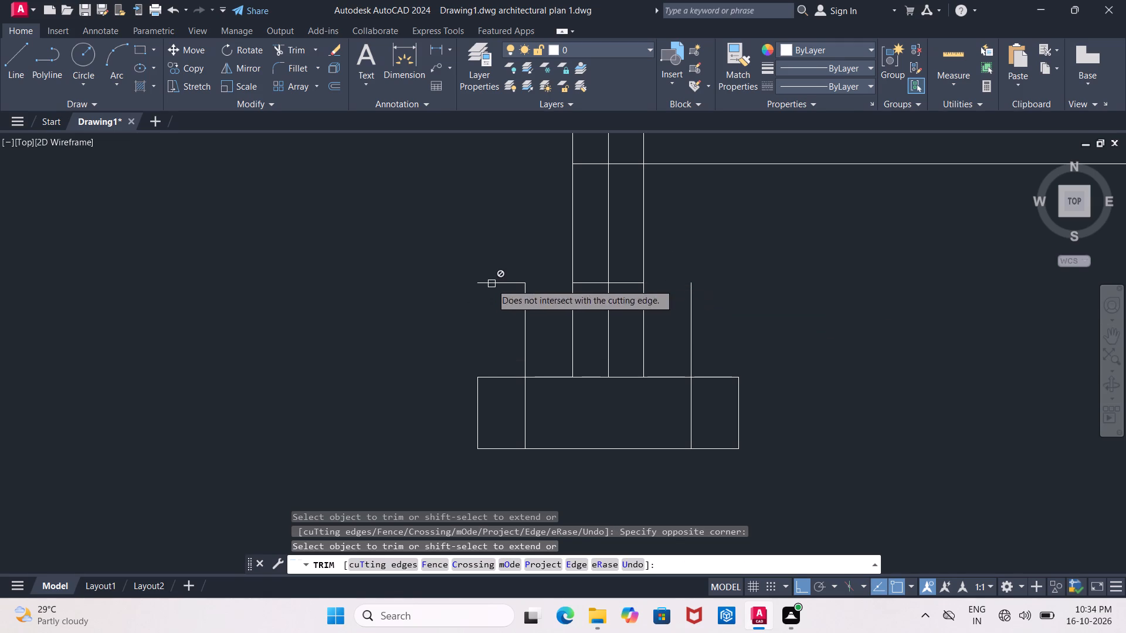
Erase the leftover horizontal stub outside the left step line.
{"action": "left_click", "coordinate": [491, 284]}
{"action": "double_click", "coordinate": [495, 283]}
{"action": "key", "text": "Escape"}
{"action": "left_click", "coordinate": [495, 283]}
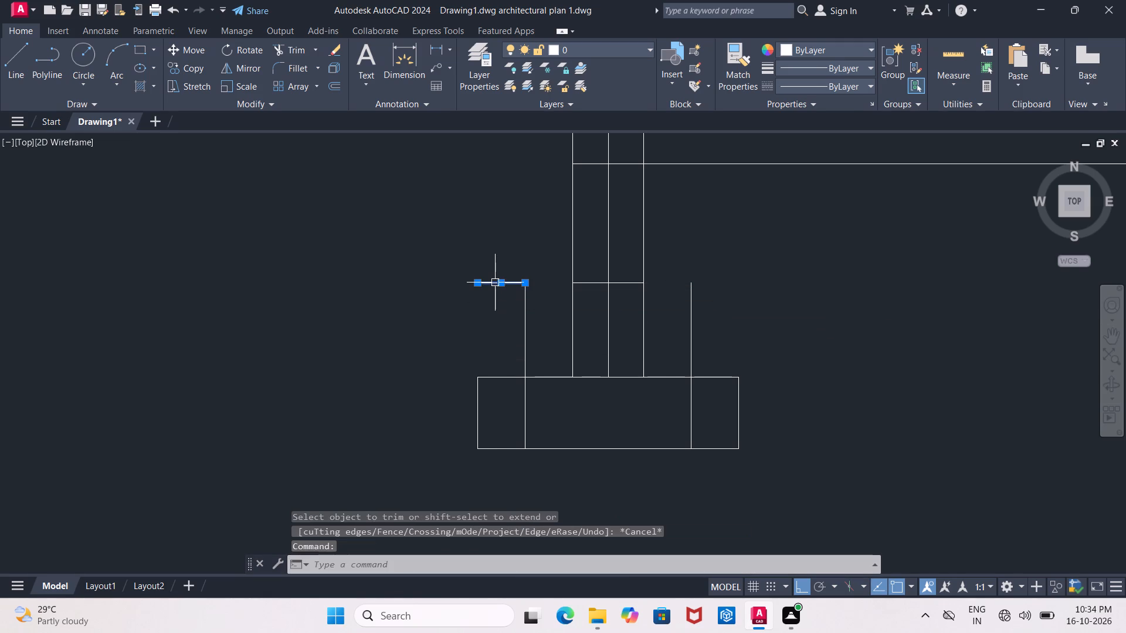
{"action": "key", "text": "Delete"}
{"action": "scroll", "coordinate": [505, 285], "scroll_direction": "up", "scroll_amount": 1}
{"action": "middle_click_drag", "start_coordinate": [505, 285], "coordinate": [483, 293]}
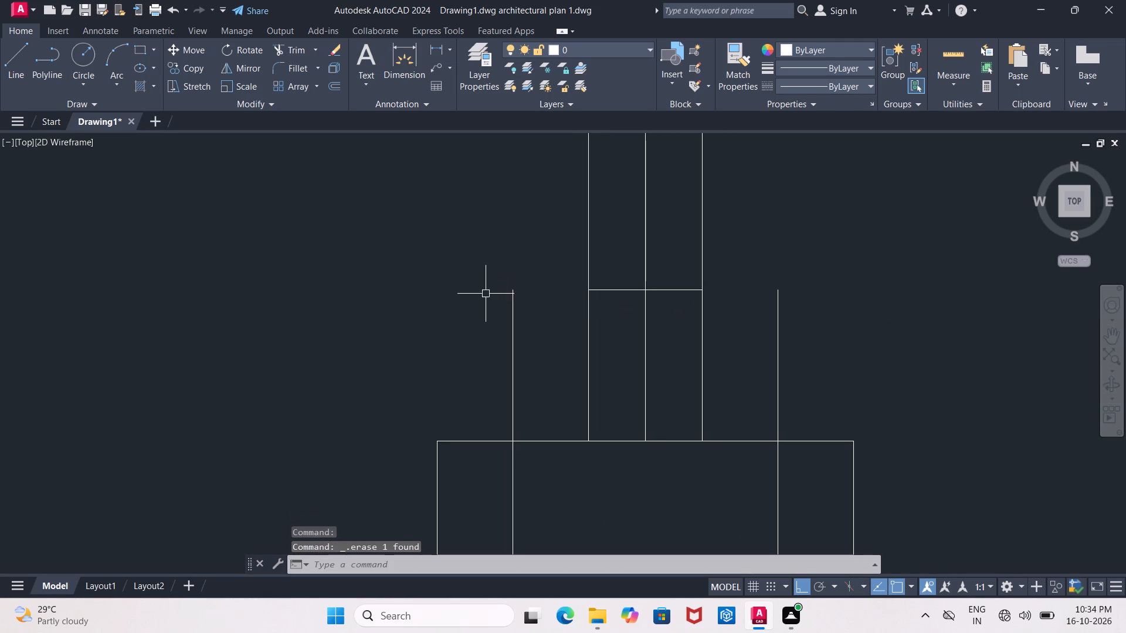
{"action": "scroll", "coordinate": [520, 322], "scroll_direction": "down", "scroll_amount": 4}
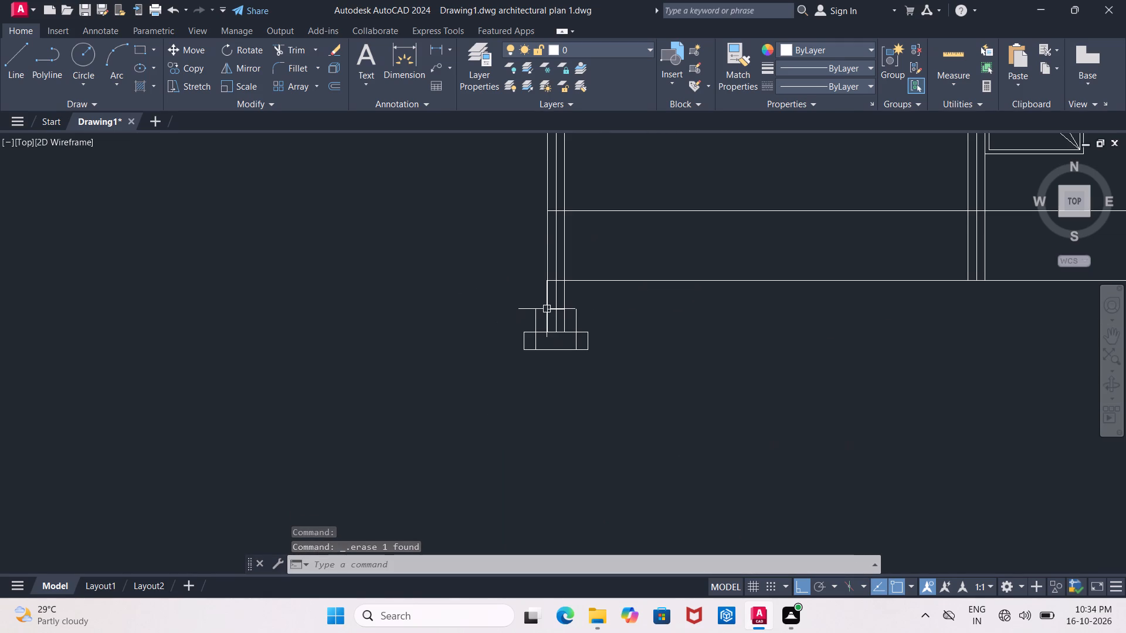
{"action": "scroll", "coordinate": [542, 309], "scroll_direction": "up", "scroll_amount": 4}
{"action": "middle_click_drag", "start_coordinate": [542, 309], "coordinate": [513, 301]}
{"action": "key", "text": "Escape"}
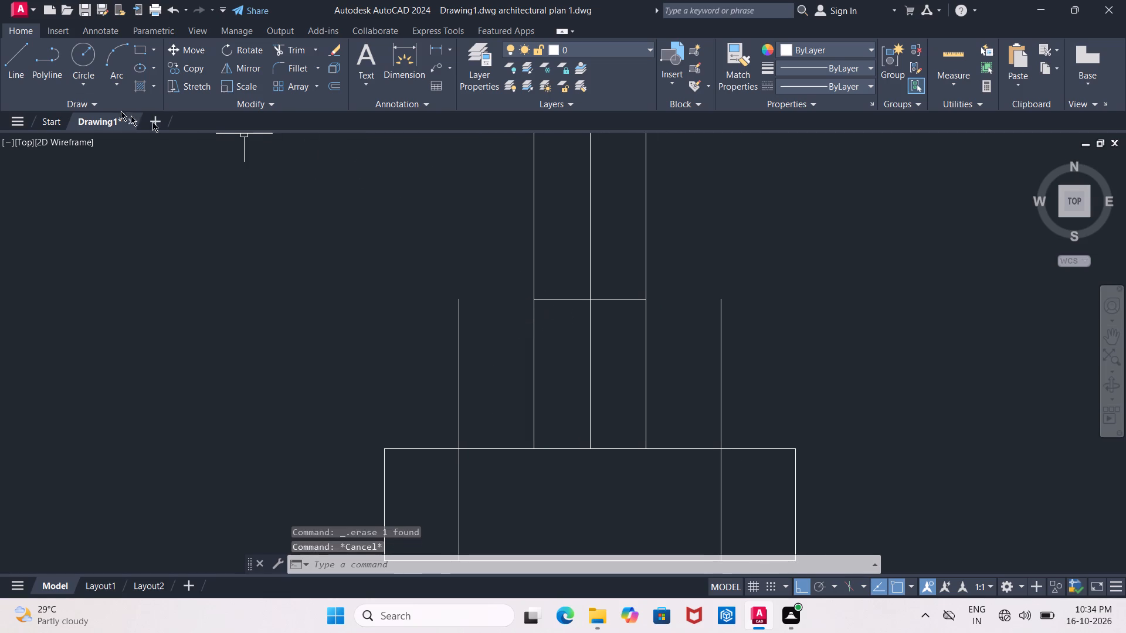
Draw horizontal lines joining the upper ends of the left and right footing step lines to the adjacent wall faces.
{"action": "left_click", "coordinate": [3, 59]}
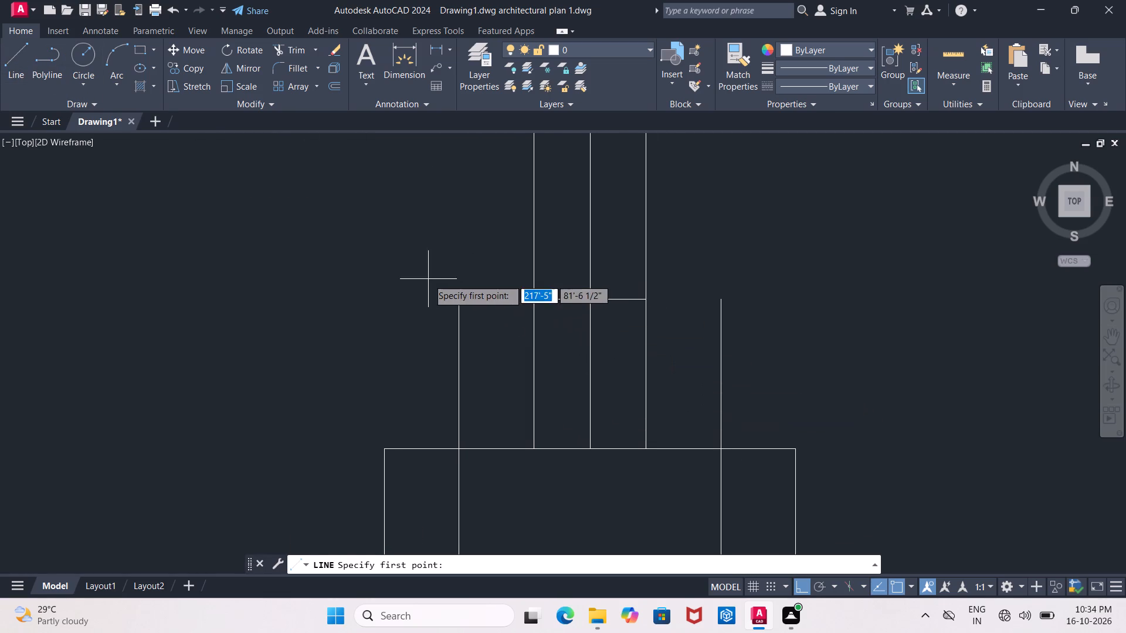
{"action": "left_click", "coordinate": [459, 300]}
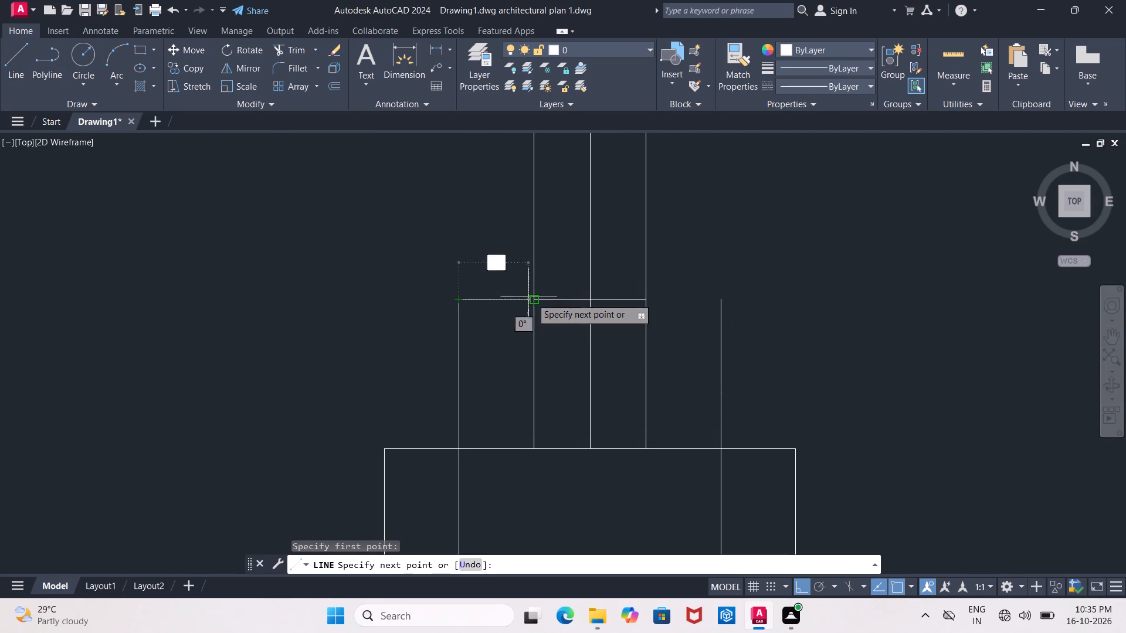
{"action": "left_click", "coordinate": [533, 298]}
{"action": "key", "text": "Escape"}
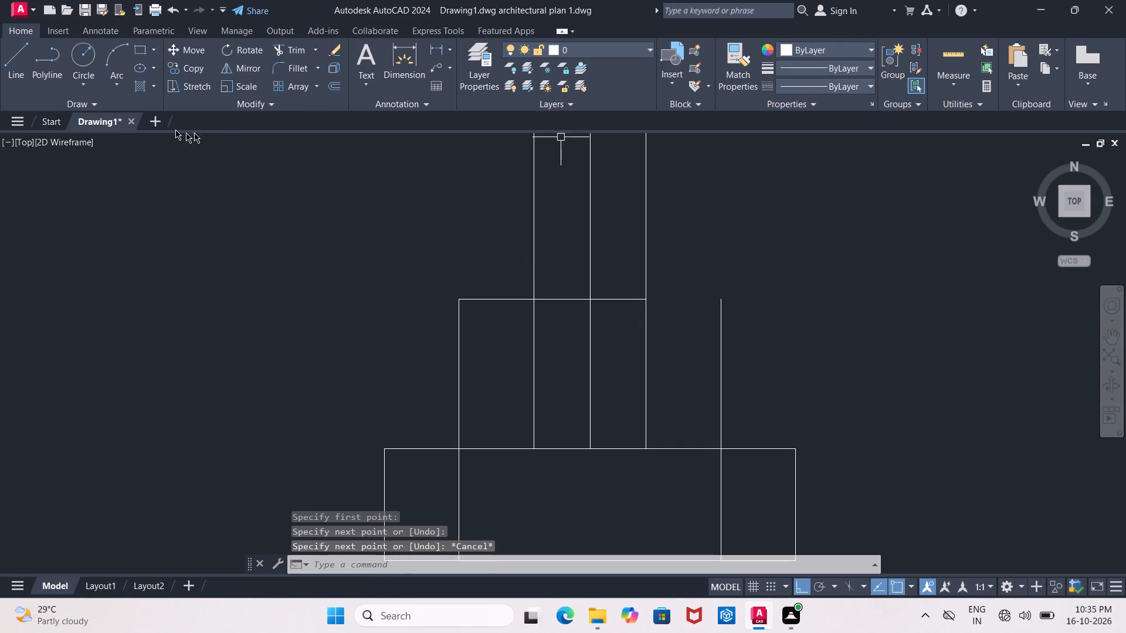
{"action": "left_click", "coordinate": [13, 60]}
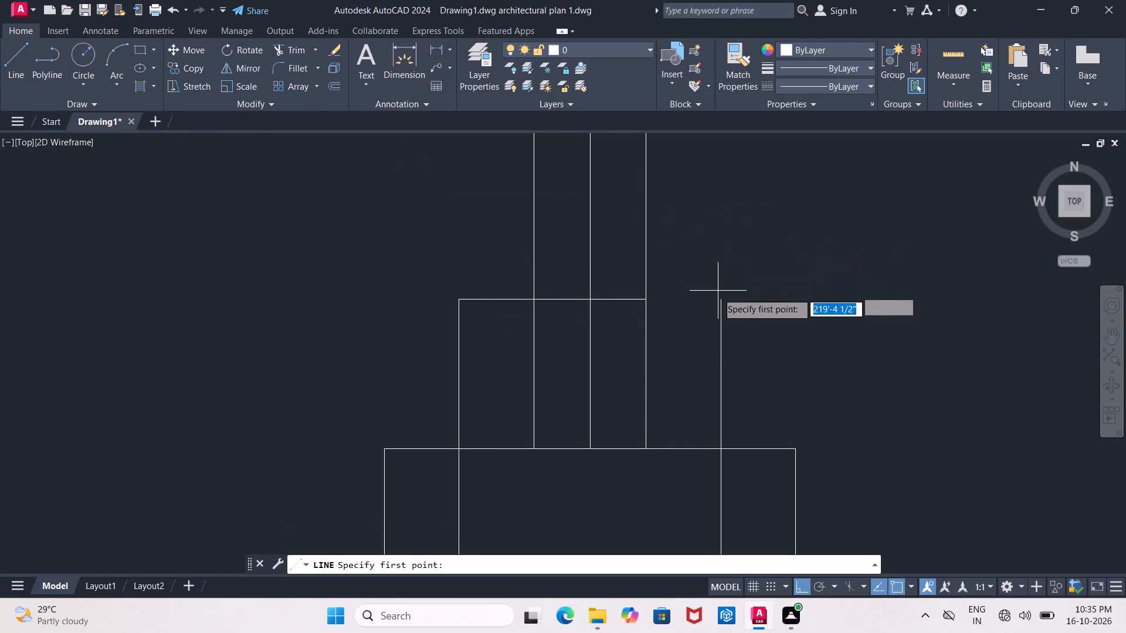
{"action": "left_click", "coordinate": [717, 298]}
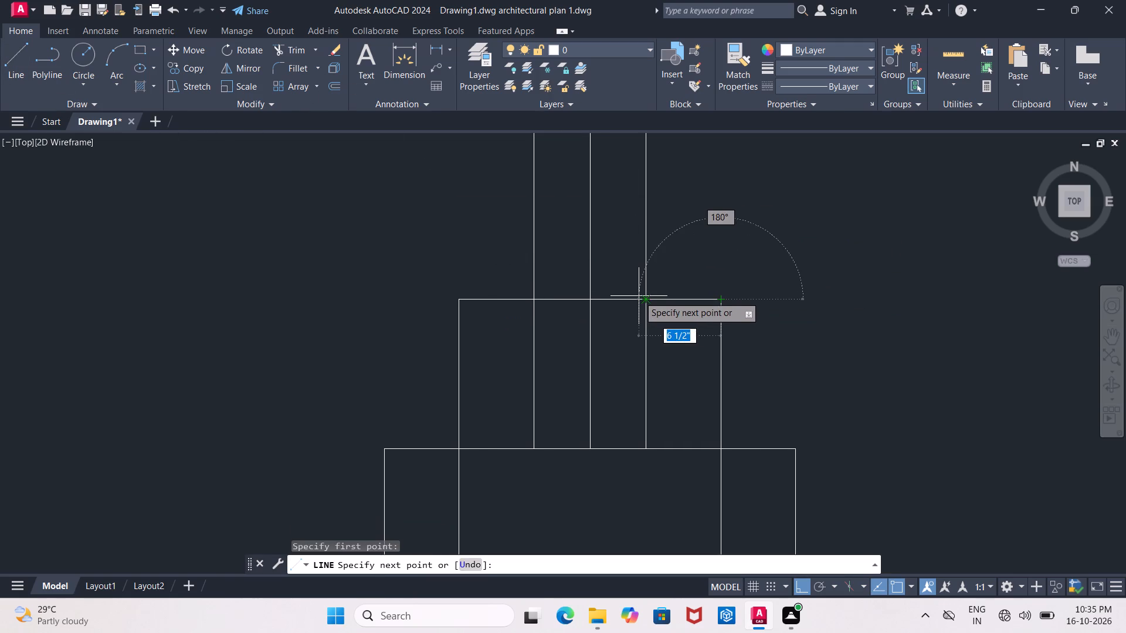
{"action": "left_click", "coordinate": [645, 299]}
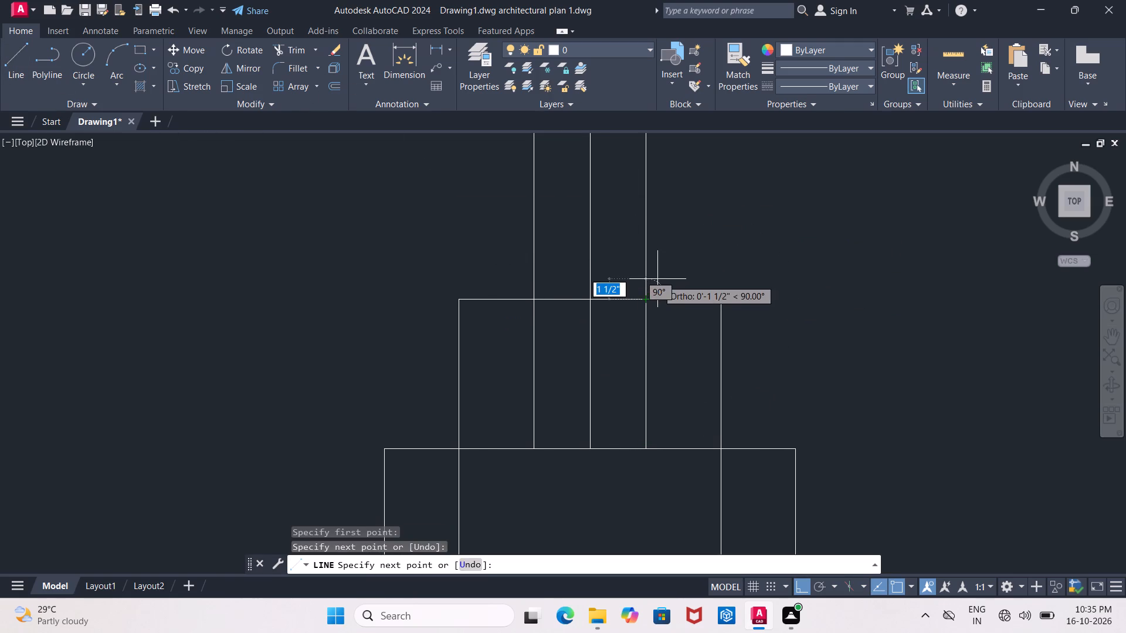
{"action": "key", "text": "Escape"}
Offset the plinth's bottom line 4" downward.
{"action": "scroll", "coordinate": [679, 270], "scroll_direction": "down", "scroll_amount": 2}
{"action": "middle_click_drag", "start_coordinate": [679, 270], "coordinate": [618, 368]}
{"action": "scroll", "coordinate": [626, 351], "scroll_direction": "down", "scroll_amount": 2}
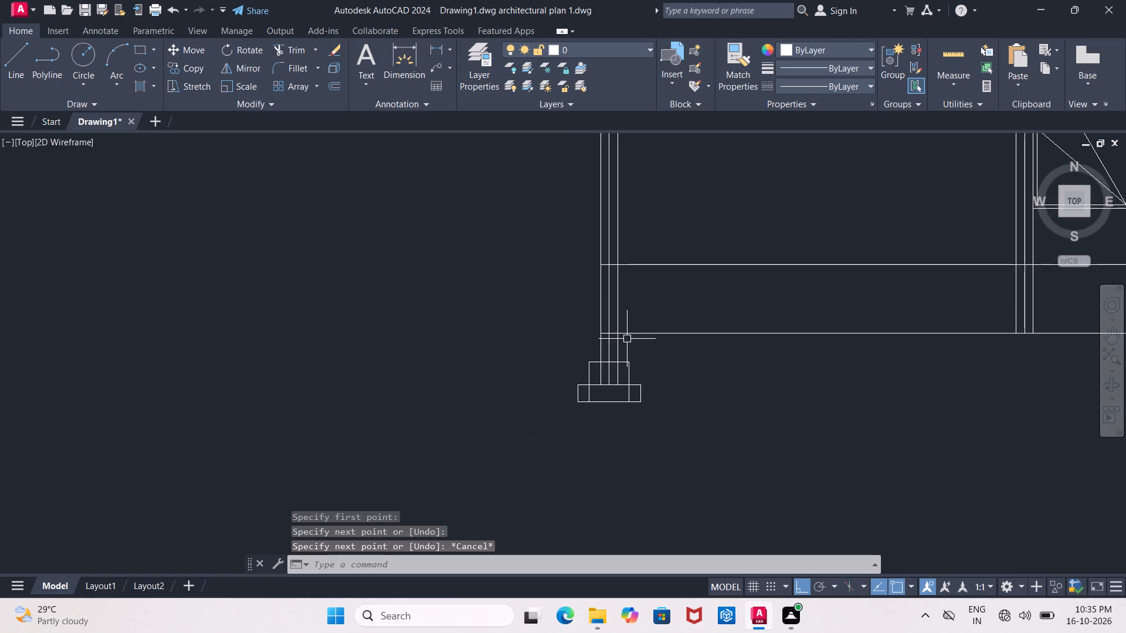
{"action": "scroll", "coordinate": [627, 338], "scroll_direction": "up", "scroll_amount": 2}
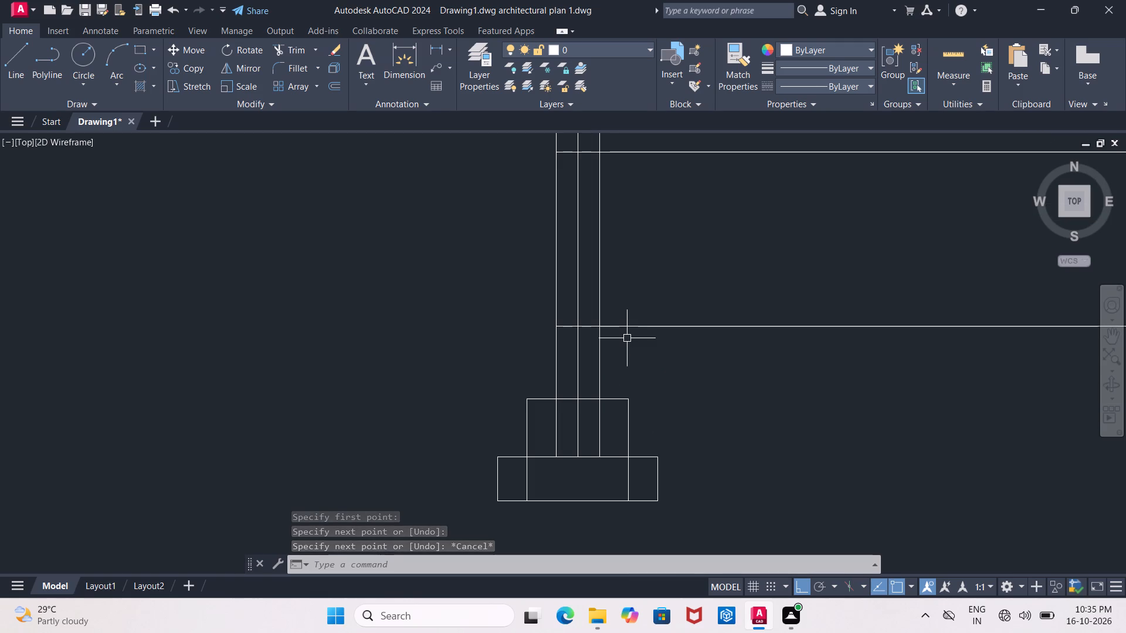
{"action": "scroll", "coordinate": [627, 338], "scroll_direction": "up", "scroll_amount": 2}
{"action": "key", "text": "o"}
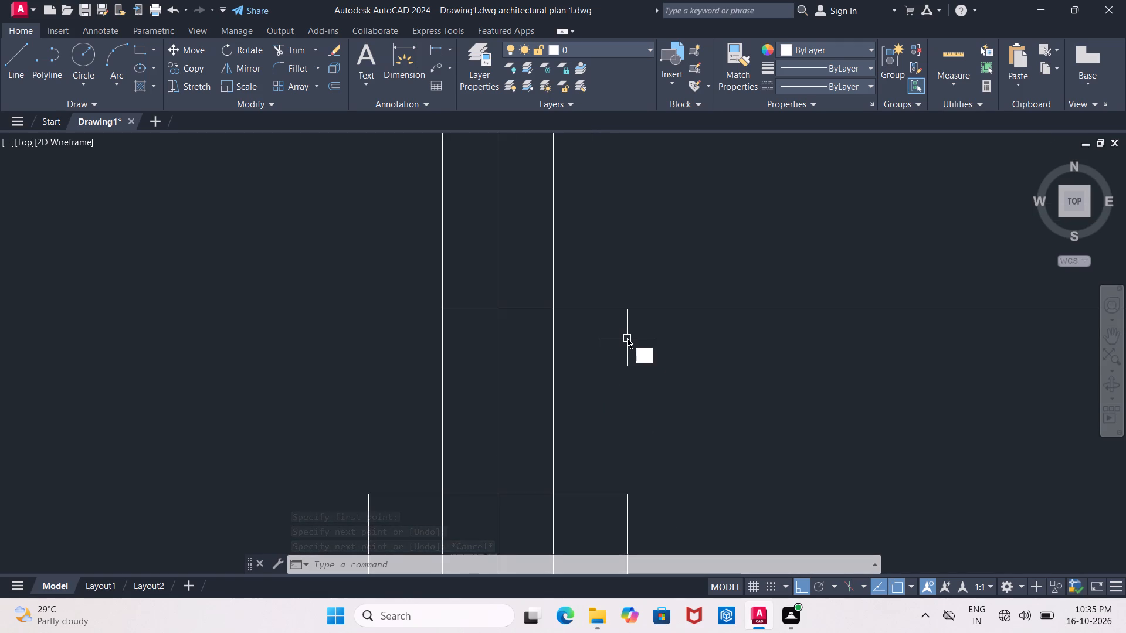
{"action": "key", "text": "Return"}
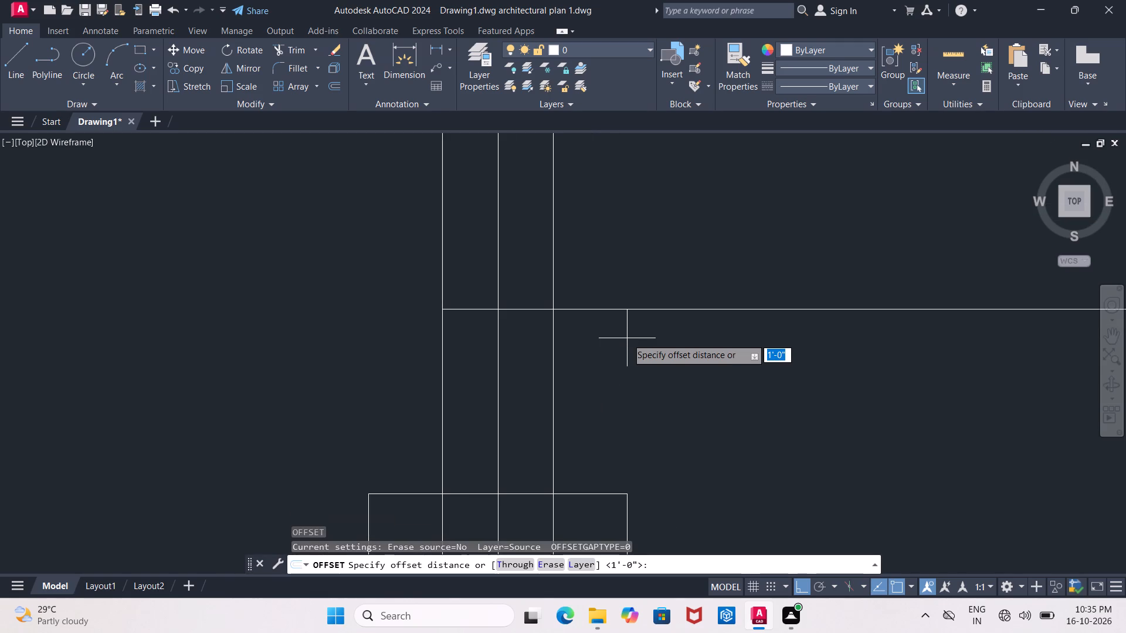
{"action": "key", "text": "4"}
{"action": "key", "text": "shift+quotedbl"}
{"action": "key", "text": "Return"}
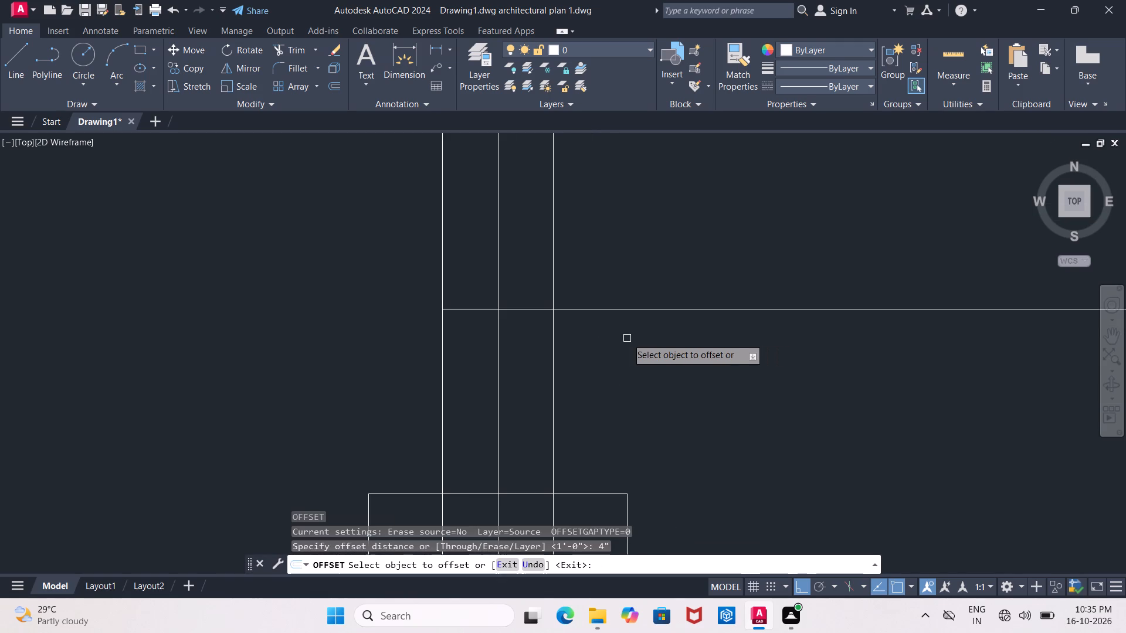
{"action": "left_click", "coordinate": [618, 308]}
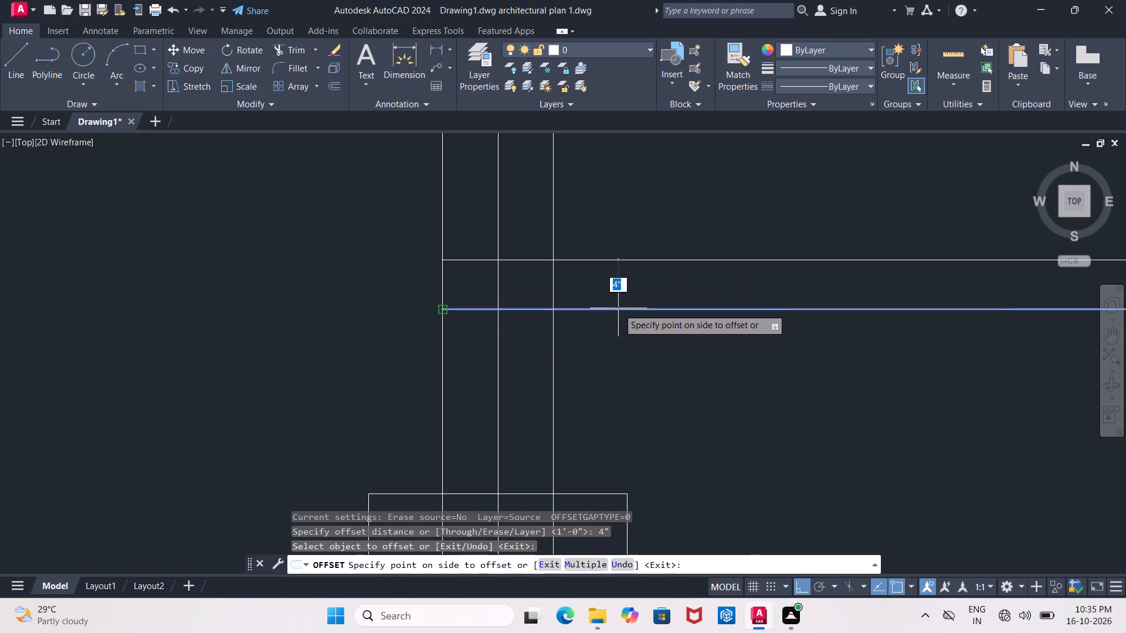
{"action": "left_click", "coordinate": [615, 346]}
{"action": "scroll", "coordinate": [619, 348], "scroll_direction": "down", "scroll_amount": 3}
{"action": "middle_click_drag", "start_coordinate": [619, 348], "coordinate": [605, 285]}
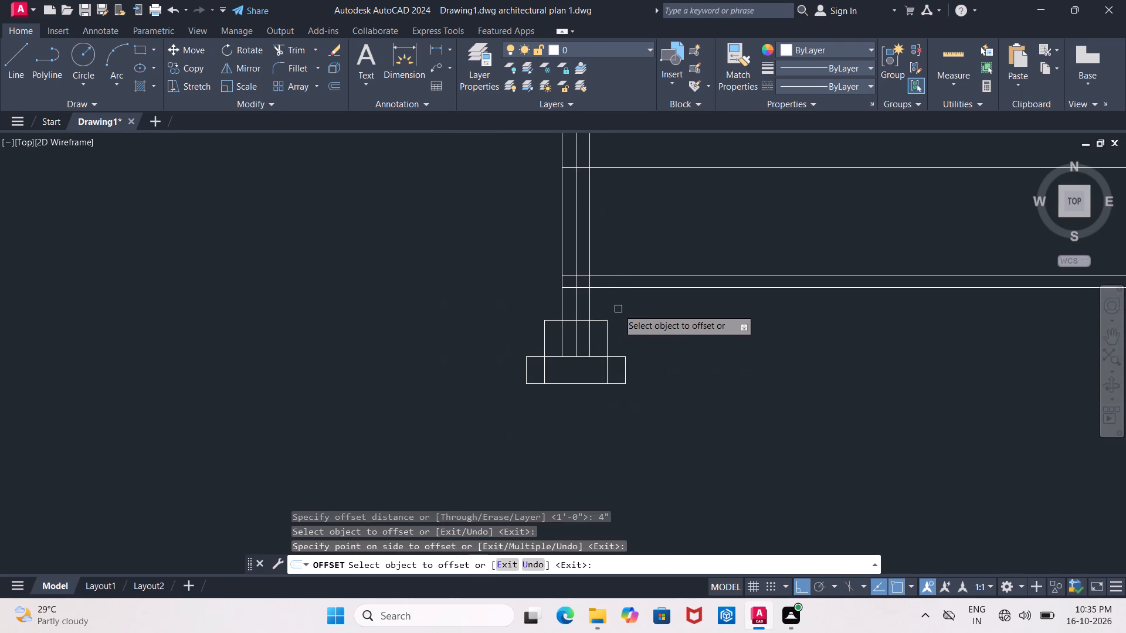
{"action": "key", "text": "Escape"}
Trim the footing's left interior lines: step line inside the base, base top, wall face below the step top, and step top up to the centre line.
{"action": "type", "text": "TR"}
{"action": "key", "text": "Return"}
{"action": "key", "text": "Return"}
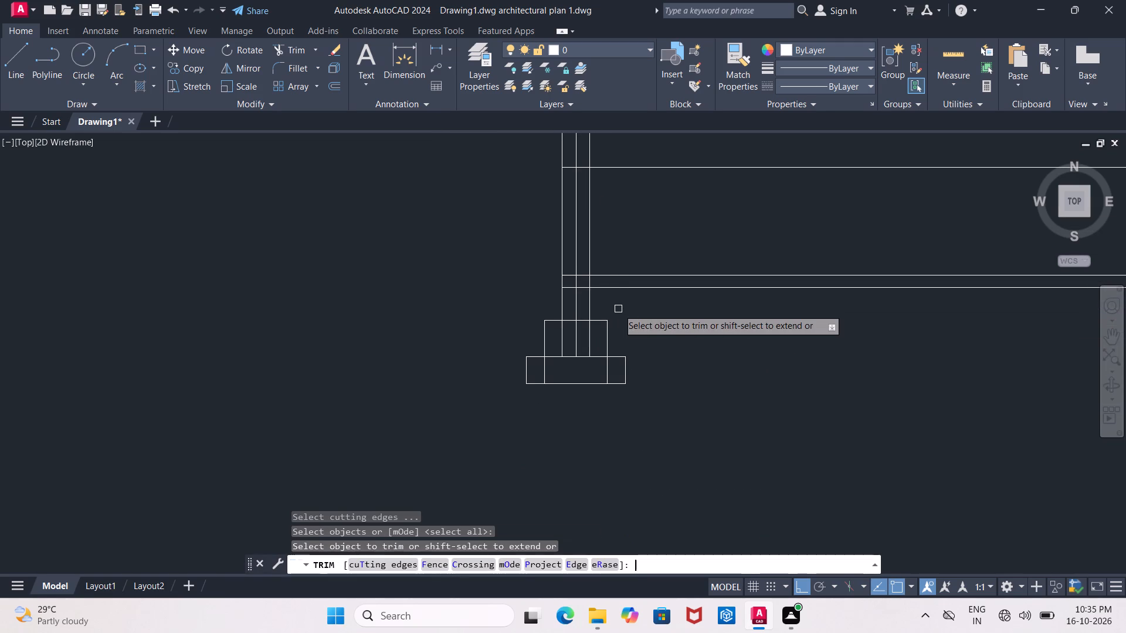
{"action": "scroll", "coordinate": [575, 373], "scroll_direction": "up", "scroll_amount": 2}
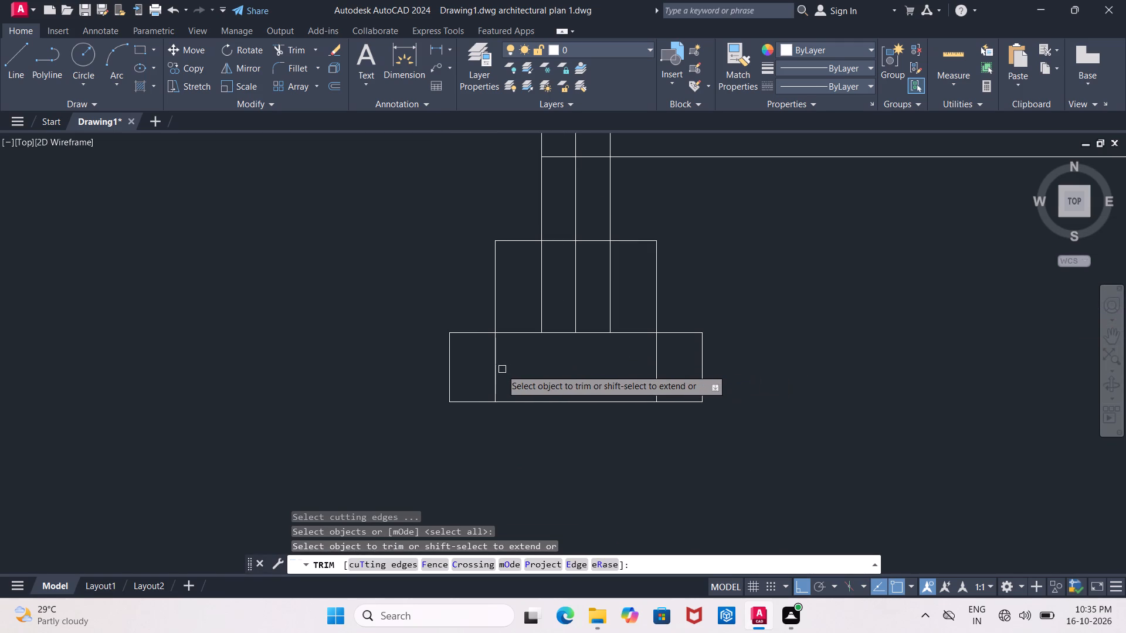
{"action": "left_click", "coordinate": [496, 366]}
{"action": "left_click", "coordinate": [510, 333]}
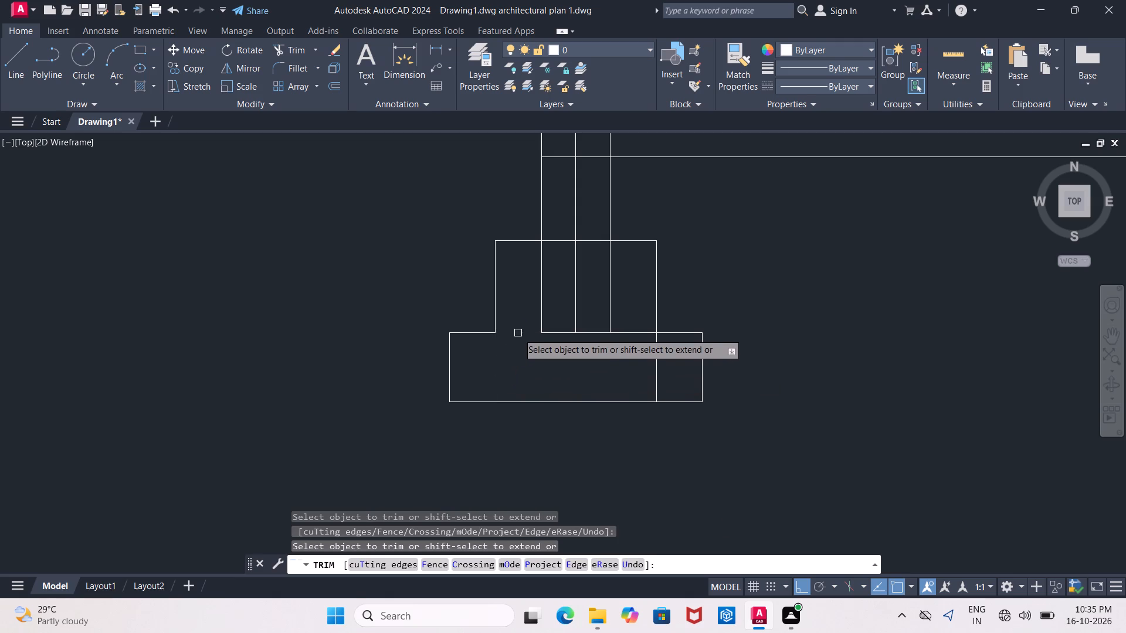
{"action": "left_click", "coordinate": [540, 260]}
{"action": "left_click", "coordinate": [555, 236]}
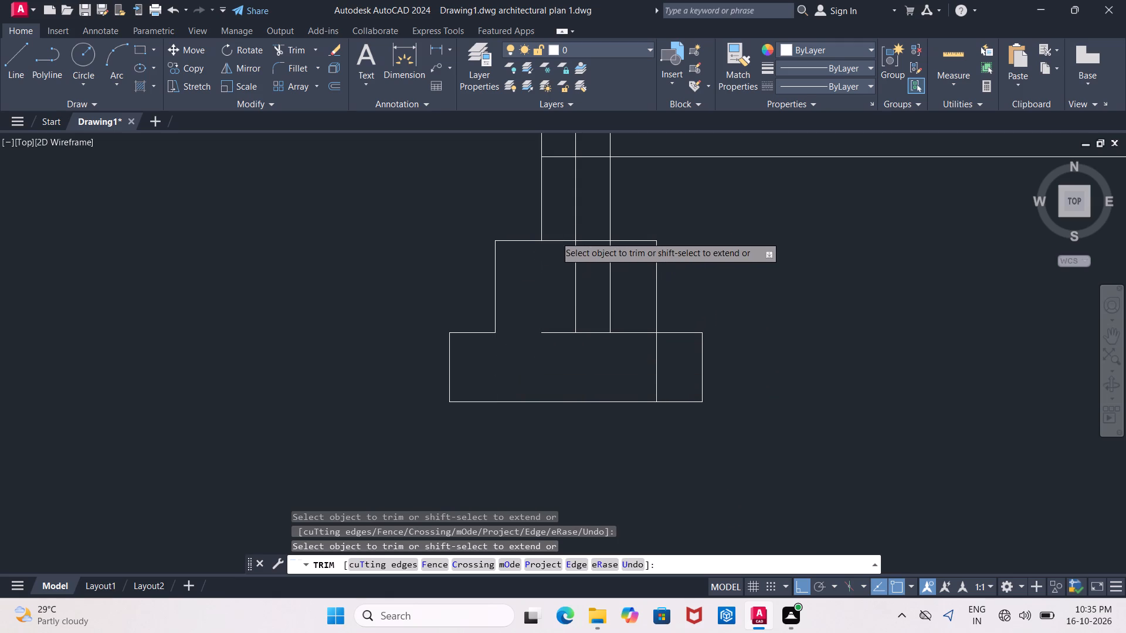
{"action": "left_click", "coordinate": [555, 247]}
Remove the leftover piece of the upper step's top line between the wall centre line and the right wall face.
{"action": "left_click", "coordinate": [596, 240]}
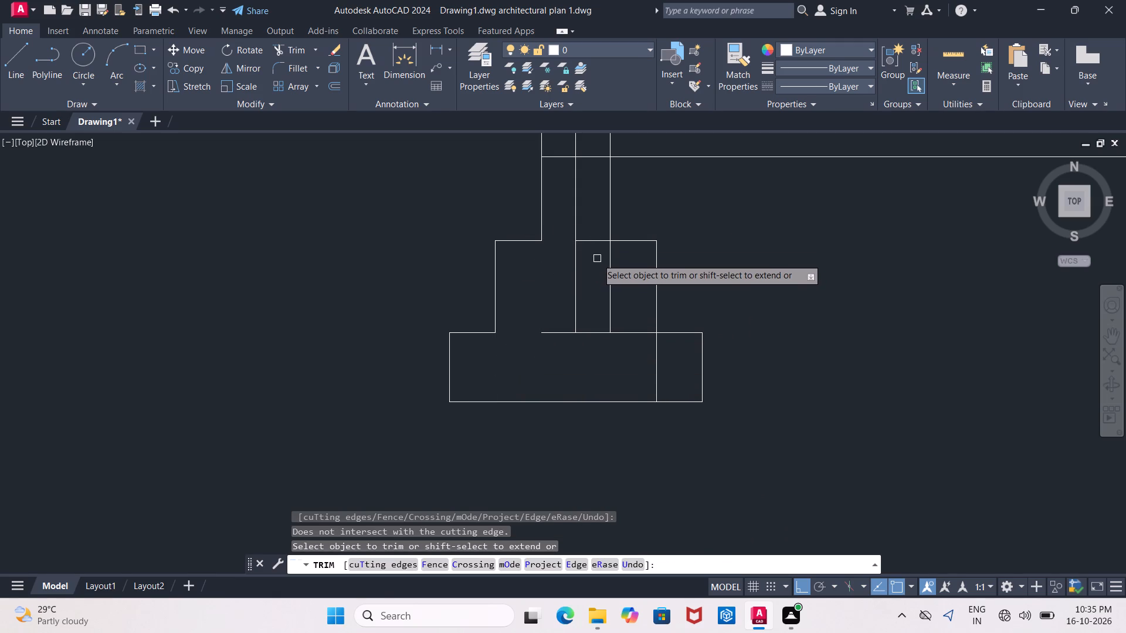
{"action": "left_click", "coordinate": [597, 236]}
{"action": "left_click_drag", "start_coordinate": [597, 229], "coordinate": [597, 256]}
{"action": "left_click", "coordinate": [596, 270]}
{"action": "left_click", "coordinate": [590, 219]}
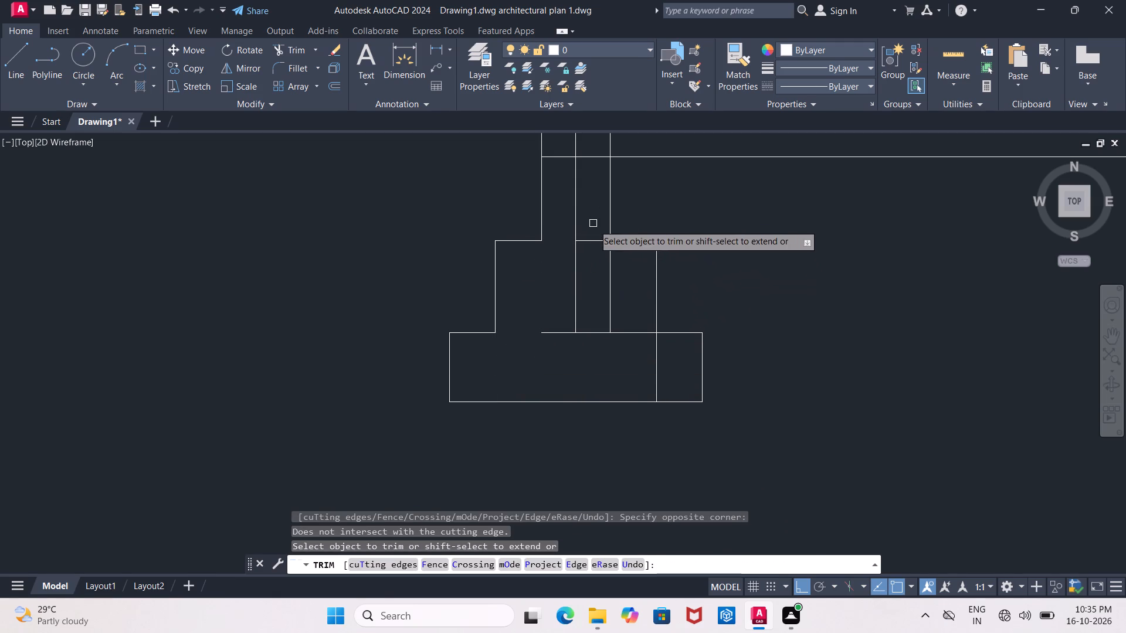
{"action": "left_click_drag", "start_coordinate": [593, 220], "coordinate": [592, 253]}
{"action": "left_click", "coordinate": [592, 278]}
{"action": "key", "text": "Escape"}
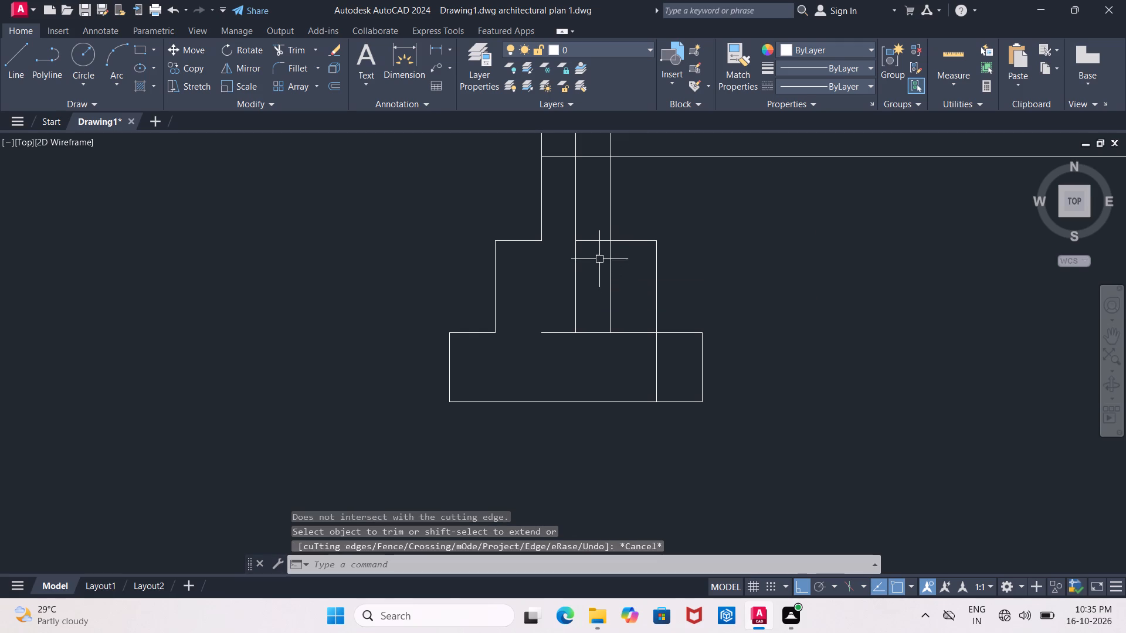
{"action": "left_click", "coordinate": [593, 238]}
{"action": "key", "text": "Delete"}
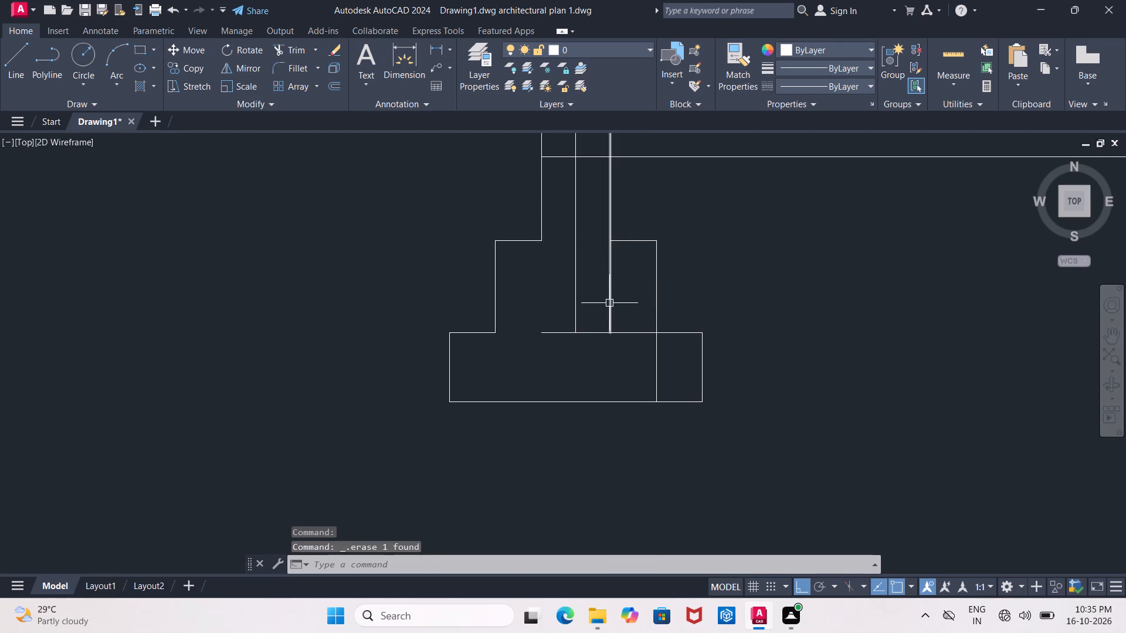
{"action": "key", "text": "Delete"}
Trim the base's top line between the centre line and right wall face, and erase its leftover piece on the other side.
{"action": "type", "text": "TR"}
{"action": "key", "text": "Return"}
{"action": "key", "text": "Return"}
{"action": "left_click", "coordinate": [602, 332]}
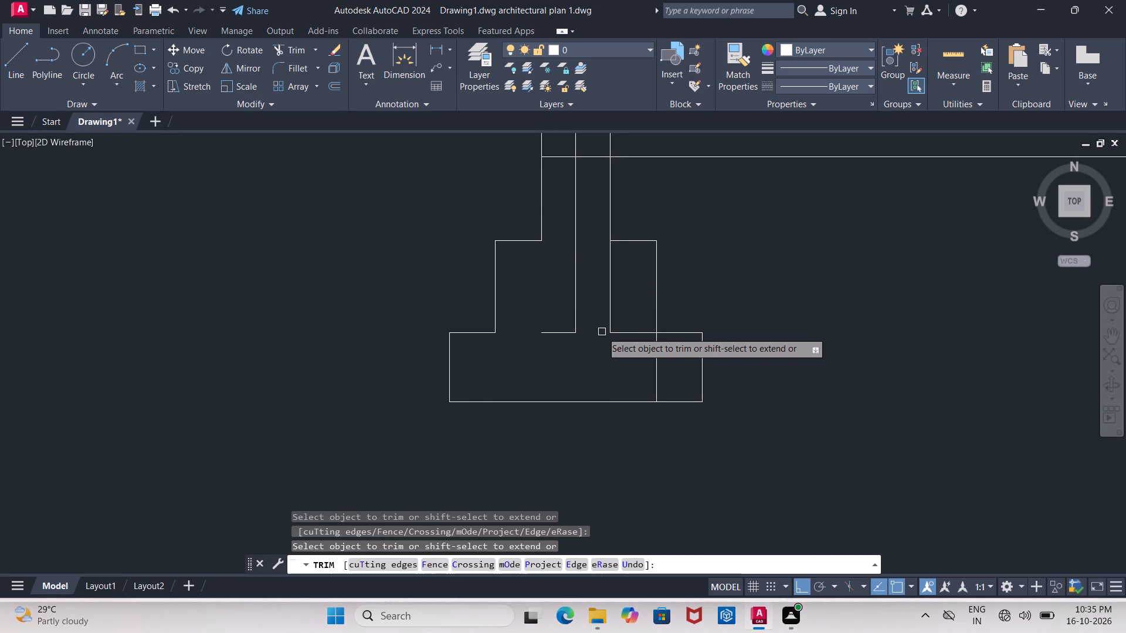
{"action": "left_click", "coordinate": [561, 333]}
{"action": "left_click", "coordinate": [561, 333]}
{"action": "key", "text": "Escape"}
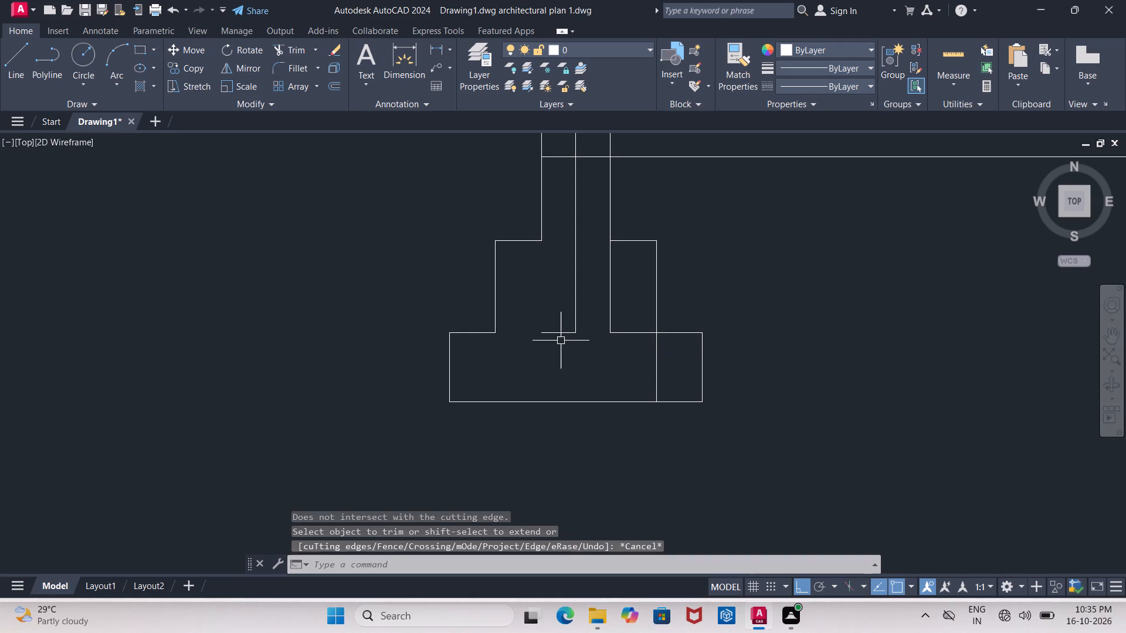
{"action": "left_click", "coordinate": [561, 334]}
{"action": "key", "text": "Delete"}
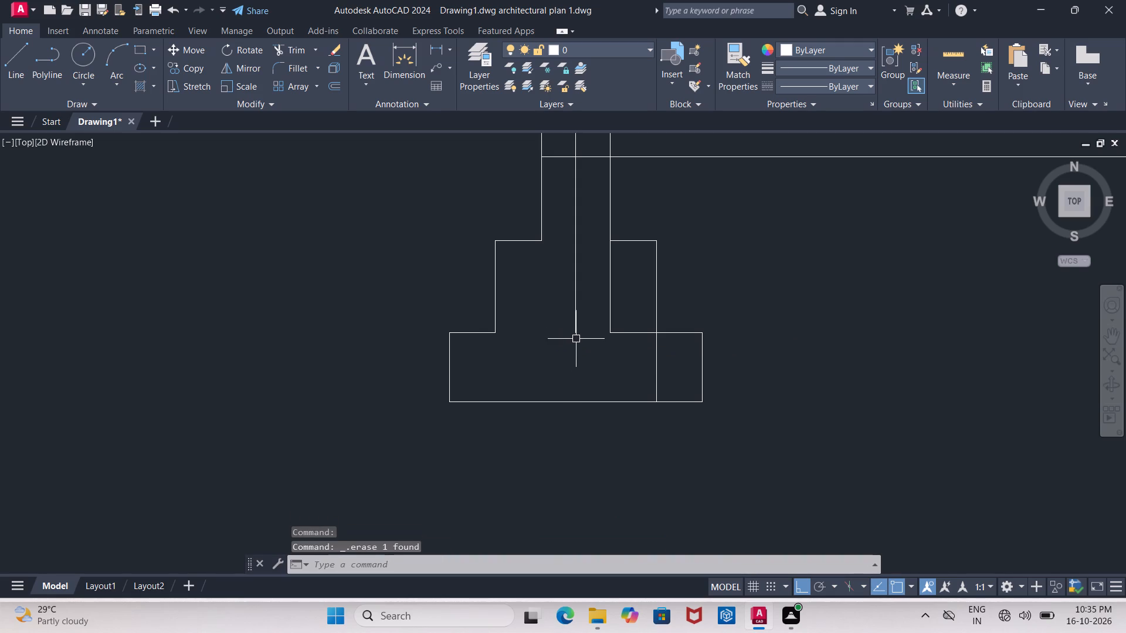
Trim the footing's right interior step, base-top and wall-face lines, and cut the wall centre line below the 4" offset line.
{"action": "scroll", "coordinate": [576, 339], "scroll_direction": "down", "scroll_amount": 1}
{"action": "middle_click_drag", "start_coordinate": [576, 339], "coordinate": [558, 352]}
{"action": "scroll", "coordinate": [567, 367], "scroll_direction": "up", "scroll_amount": 2}
{"action": "middle_click_drag", "start_coordinate": [561, 369], "coordinate": [527, 381]}
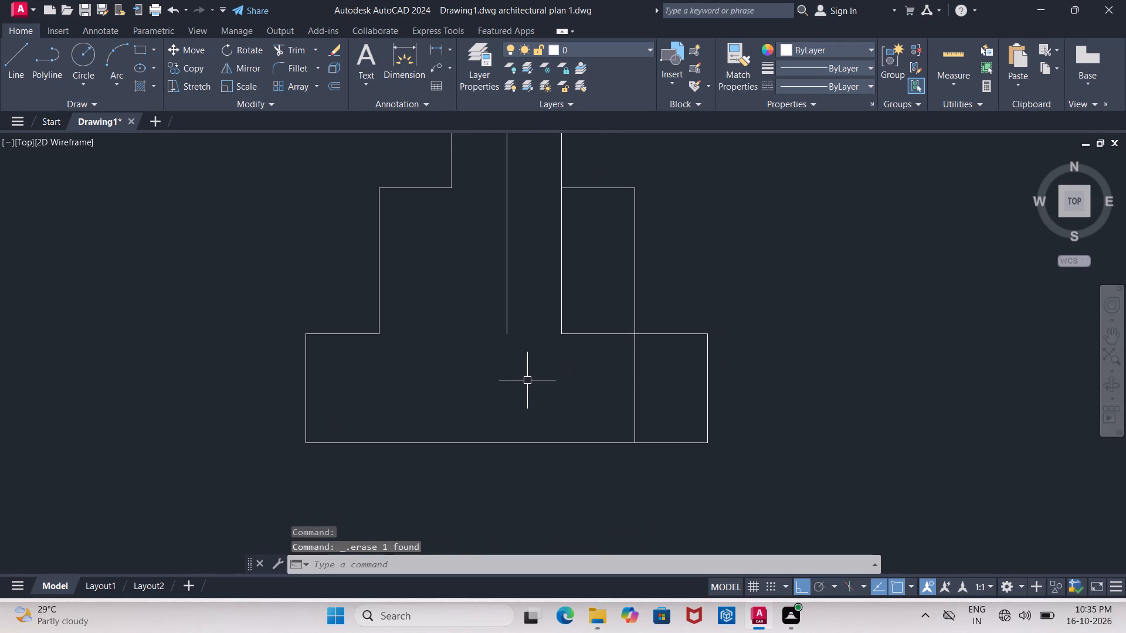
{"action": "key", "text": "Escape"}
{"action": "type", "text": "TR"}
{"action": "key", "text": "Return"}
{"action": "key", "text": "Return"}
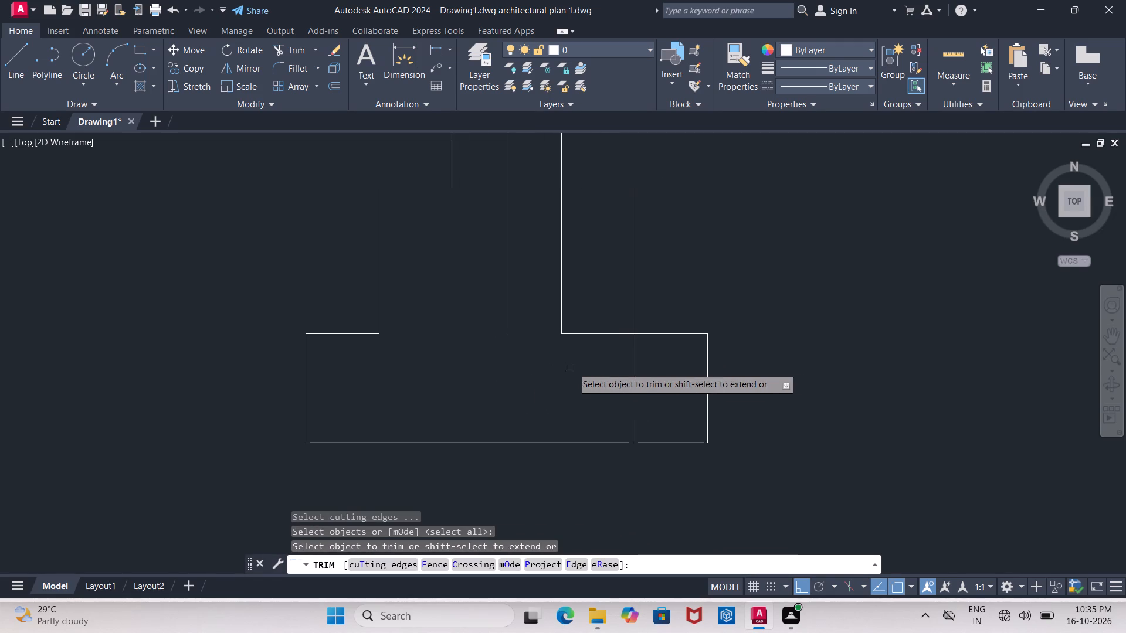
{"action": "left_click", "coordinate": [632, 386]}
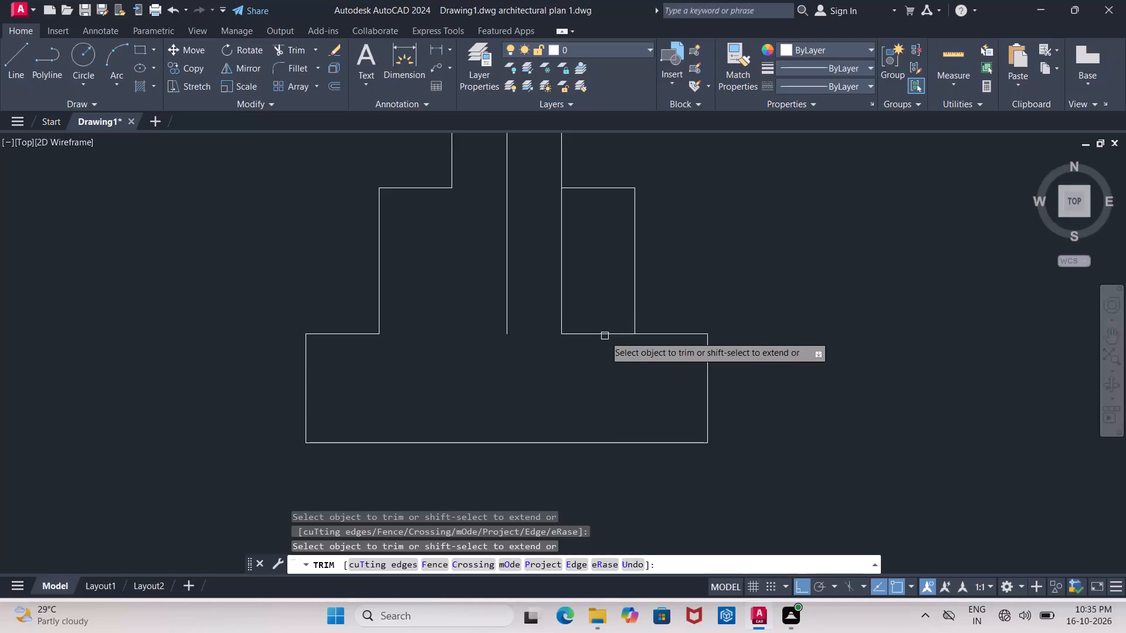
{"action": "left_click", "coordinate": [605, 336]}
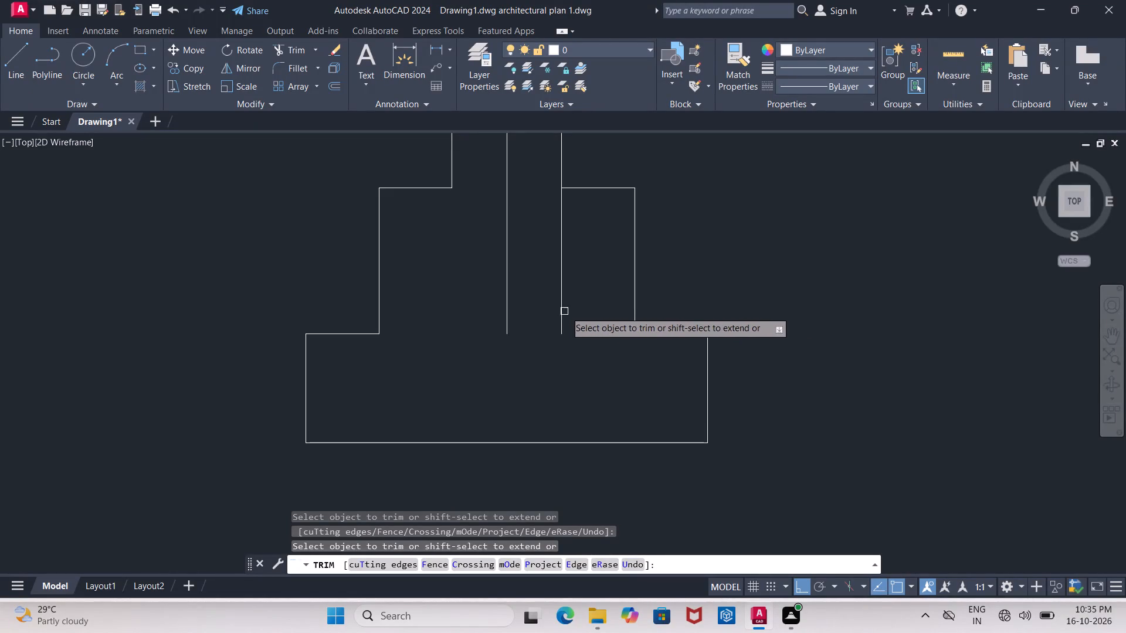
{"action": "scroll", "coordinate": [565, 311], "scroll_direction": "down", "scroll_amount": 1}
{"action": "middle_click_drag", "start_coordinate": [565, 311], "coordinate": [565, 335]}
{"action": "left_click", "coordinate": [565, 331]}
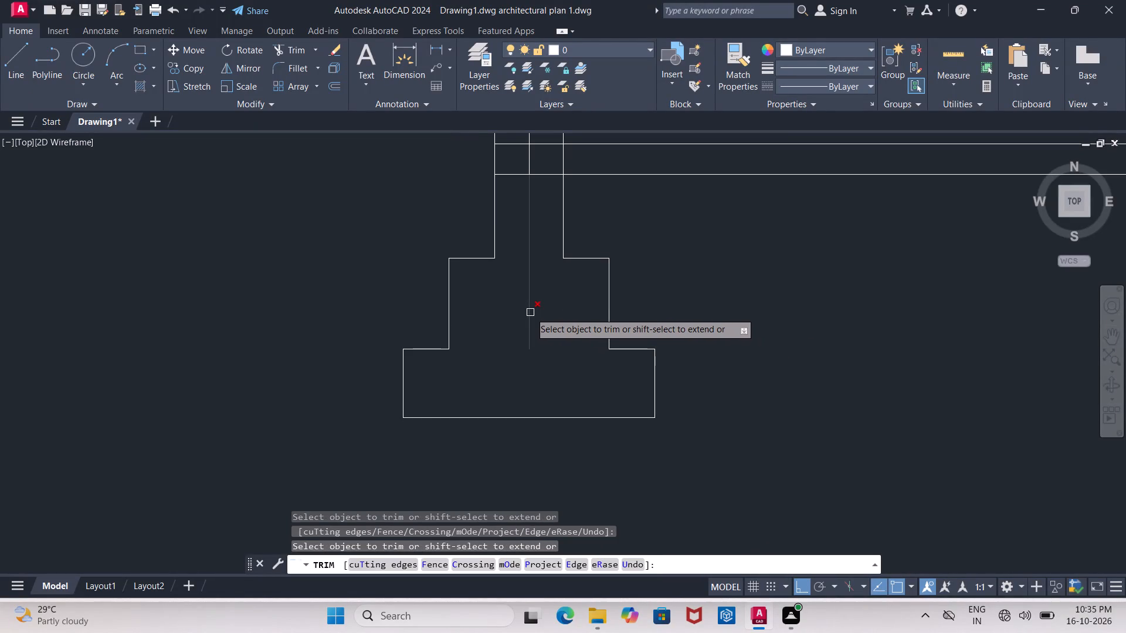
{"action": "left_click", "coordinate": [530, 312]}
{"action": "middle_click_drag", "start_coordinate": [530, 308], "coordinate": [540, 381]}
{"action": "scroll", "coordinate": [540, 375], "scroll_direction": "down", "scroll_amount": 2}
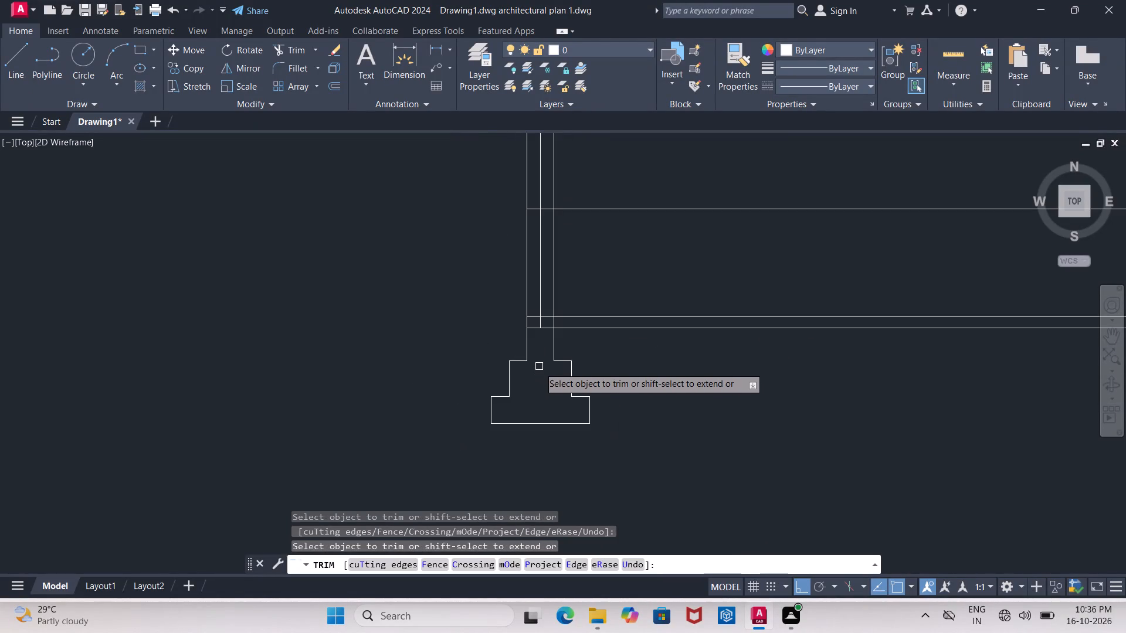
{"action": "key", "text": "Escape"}
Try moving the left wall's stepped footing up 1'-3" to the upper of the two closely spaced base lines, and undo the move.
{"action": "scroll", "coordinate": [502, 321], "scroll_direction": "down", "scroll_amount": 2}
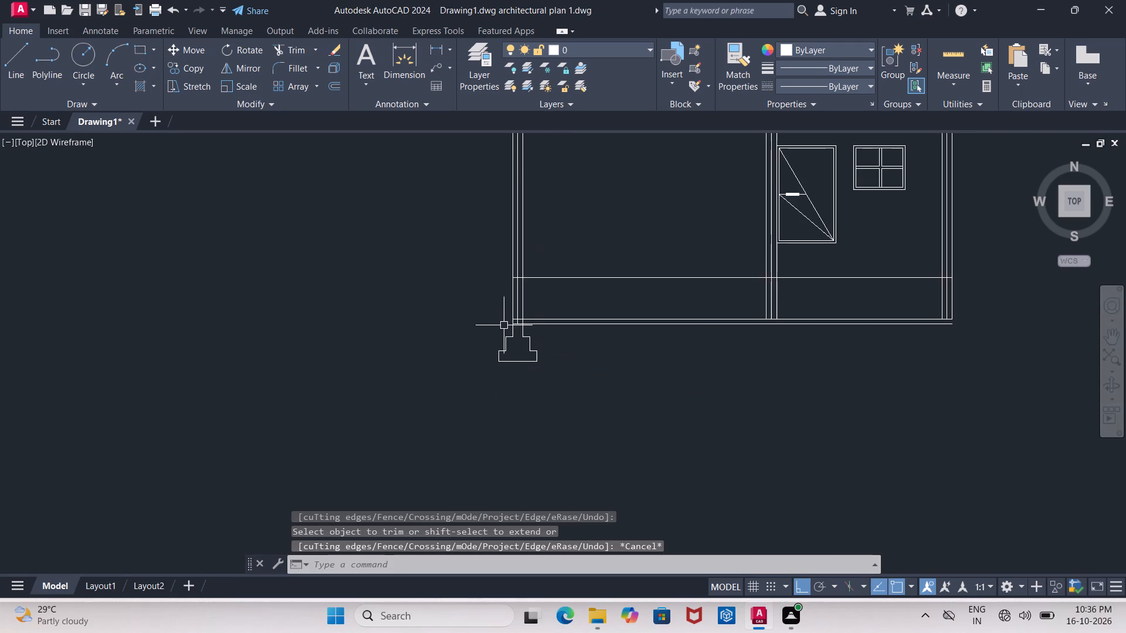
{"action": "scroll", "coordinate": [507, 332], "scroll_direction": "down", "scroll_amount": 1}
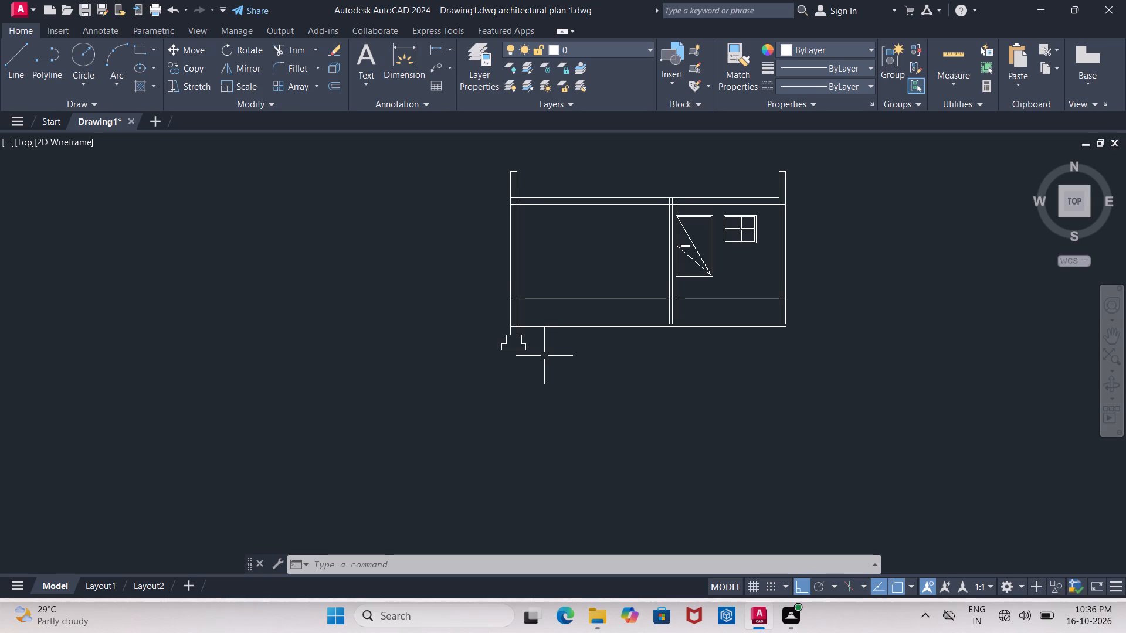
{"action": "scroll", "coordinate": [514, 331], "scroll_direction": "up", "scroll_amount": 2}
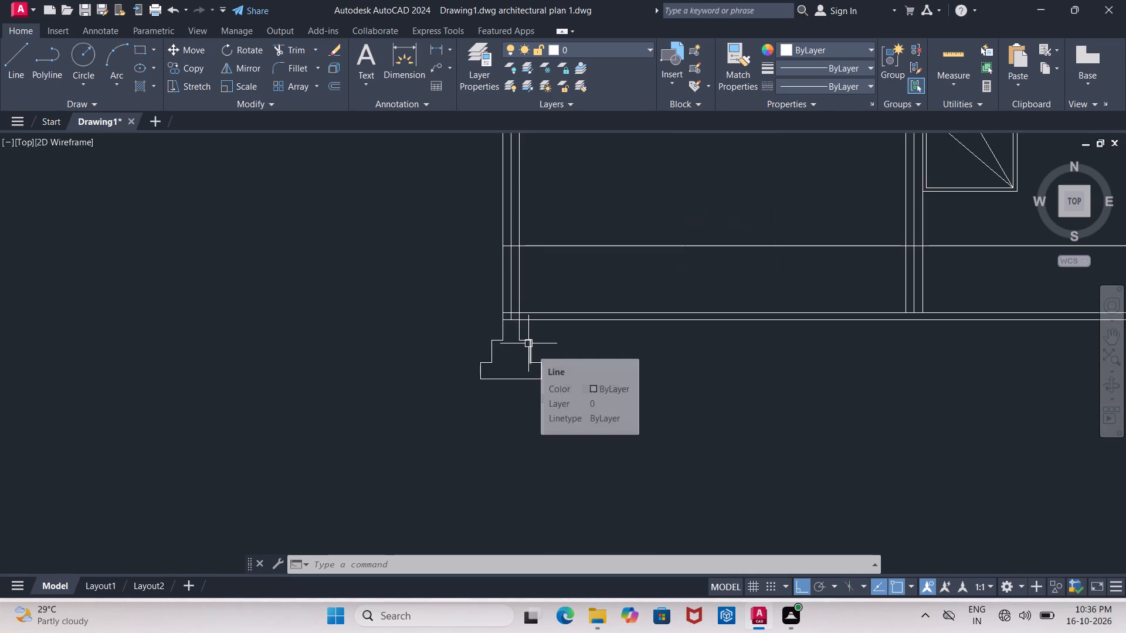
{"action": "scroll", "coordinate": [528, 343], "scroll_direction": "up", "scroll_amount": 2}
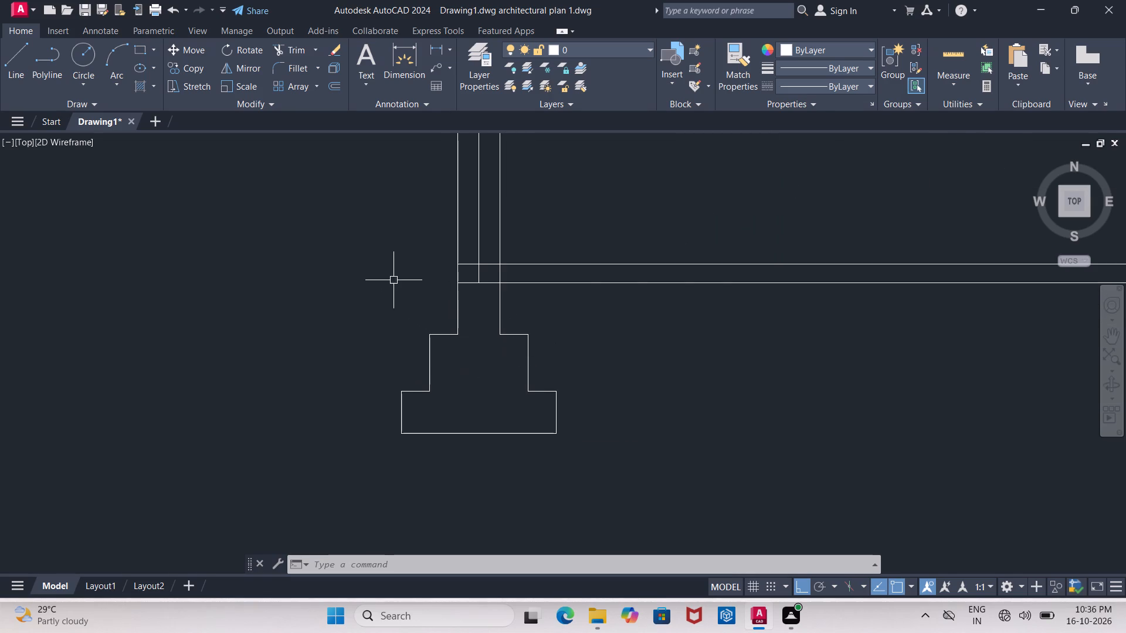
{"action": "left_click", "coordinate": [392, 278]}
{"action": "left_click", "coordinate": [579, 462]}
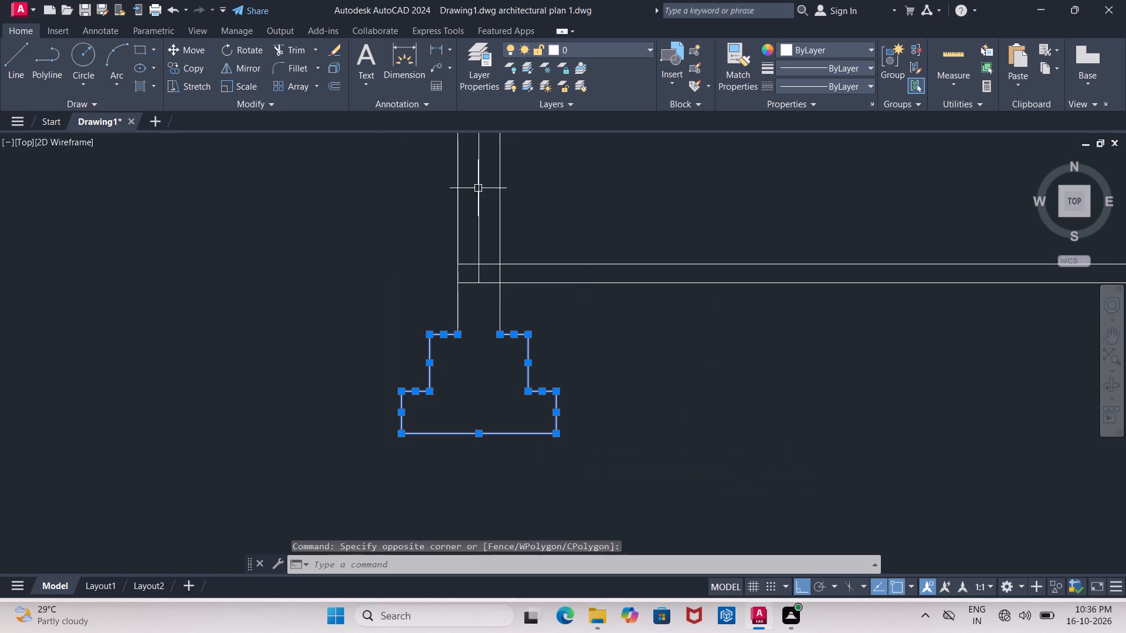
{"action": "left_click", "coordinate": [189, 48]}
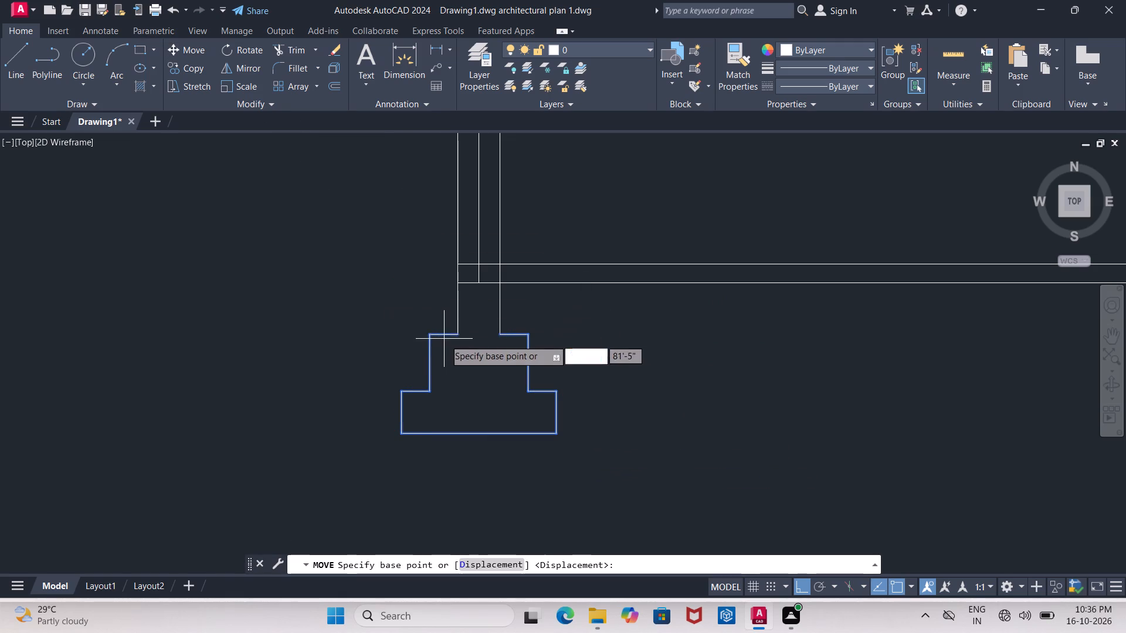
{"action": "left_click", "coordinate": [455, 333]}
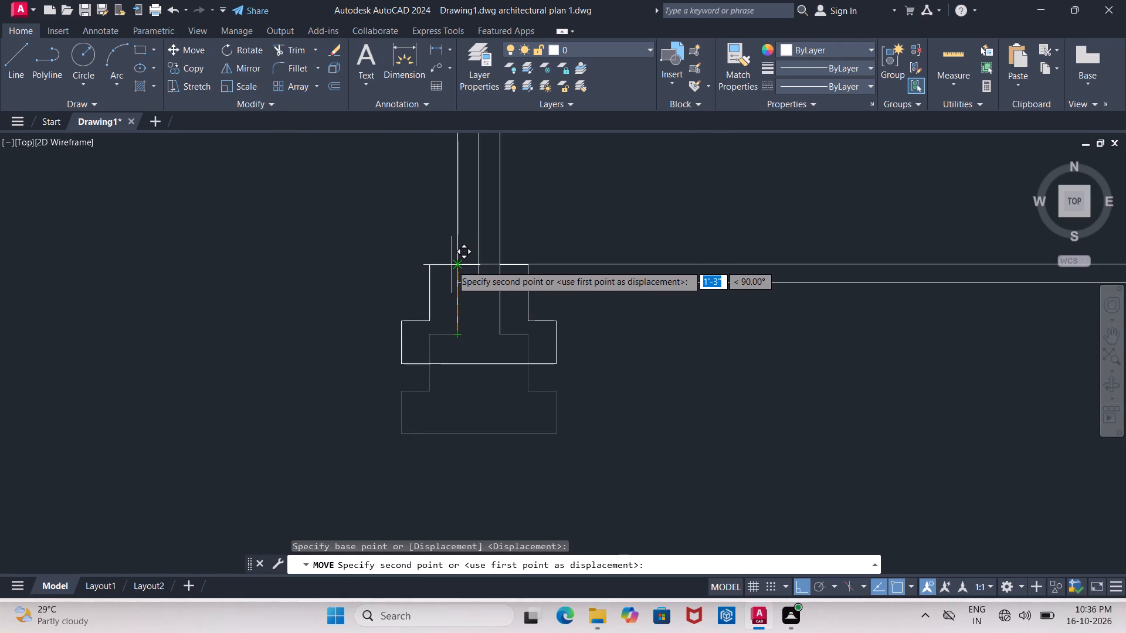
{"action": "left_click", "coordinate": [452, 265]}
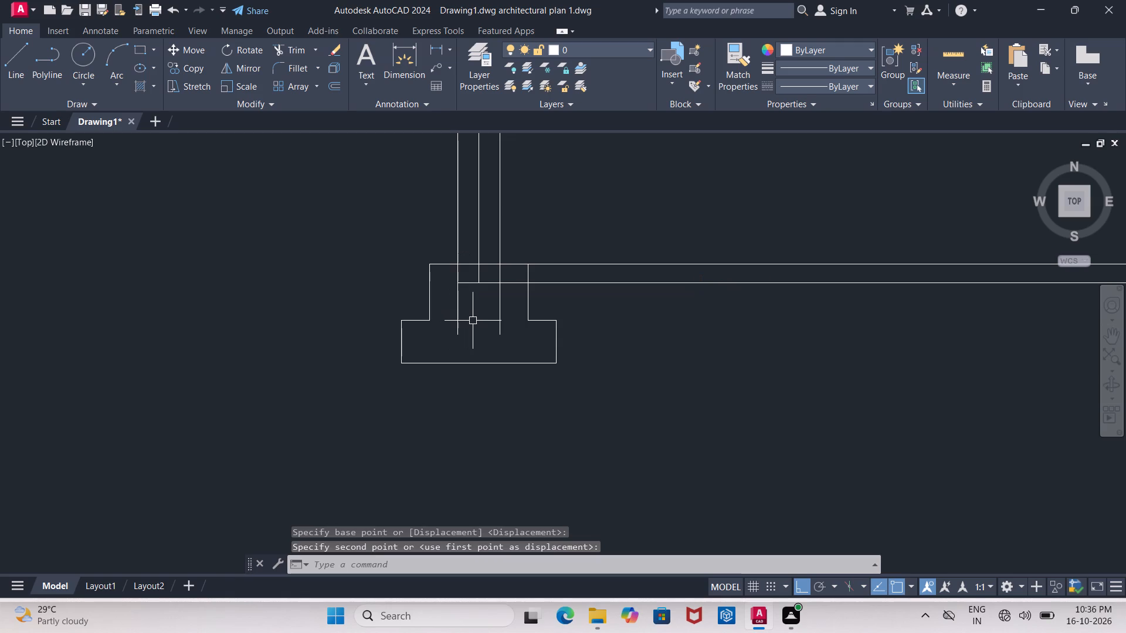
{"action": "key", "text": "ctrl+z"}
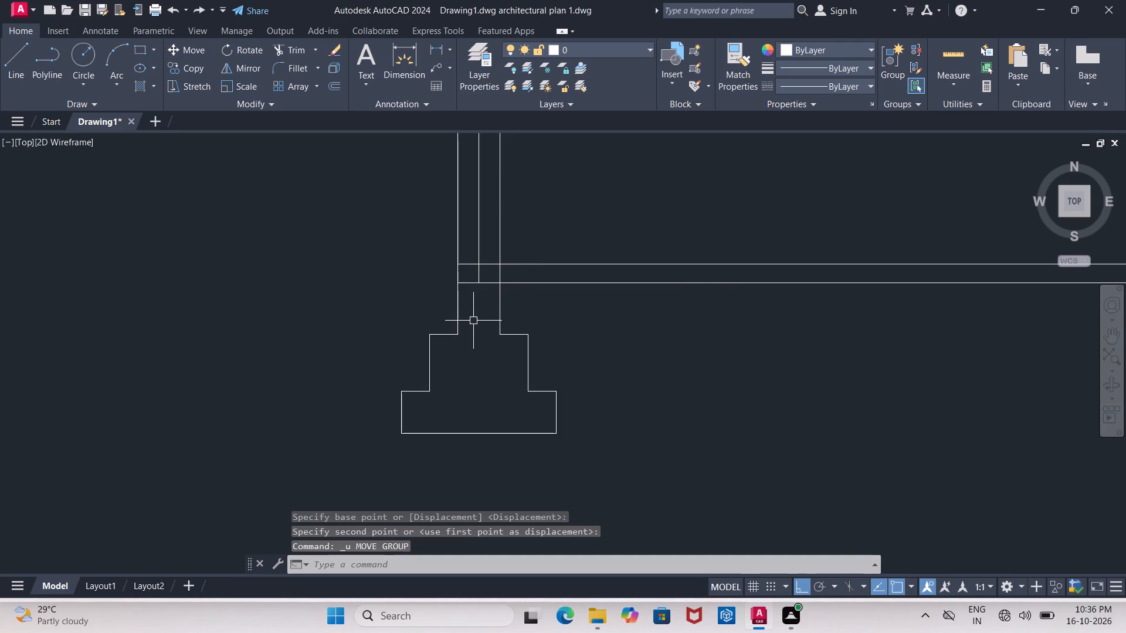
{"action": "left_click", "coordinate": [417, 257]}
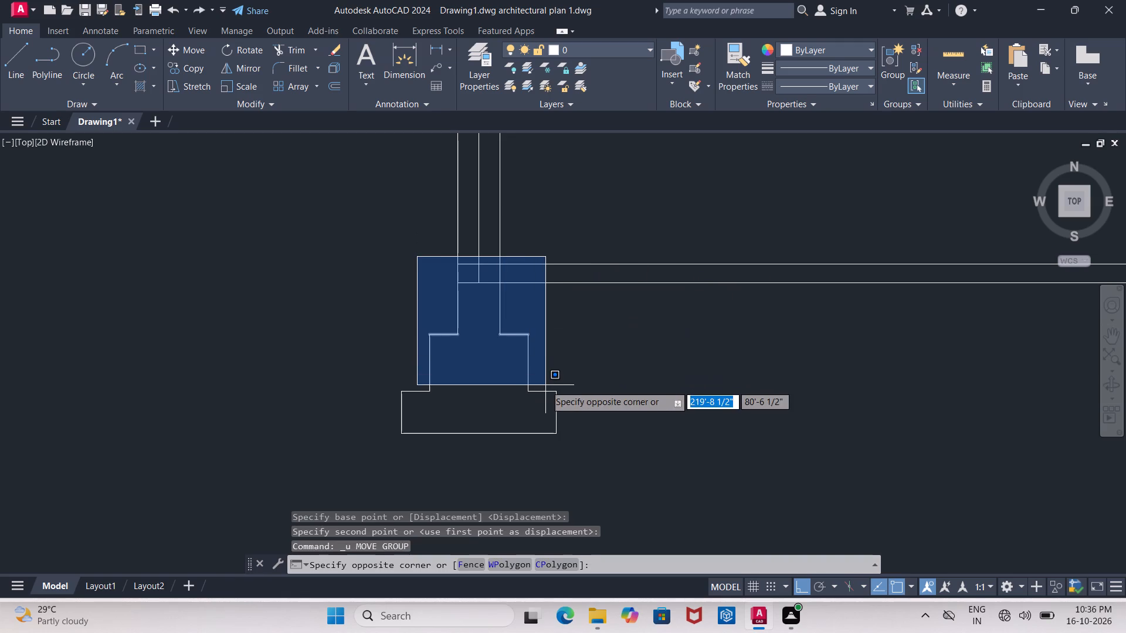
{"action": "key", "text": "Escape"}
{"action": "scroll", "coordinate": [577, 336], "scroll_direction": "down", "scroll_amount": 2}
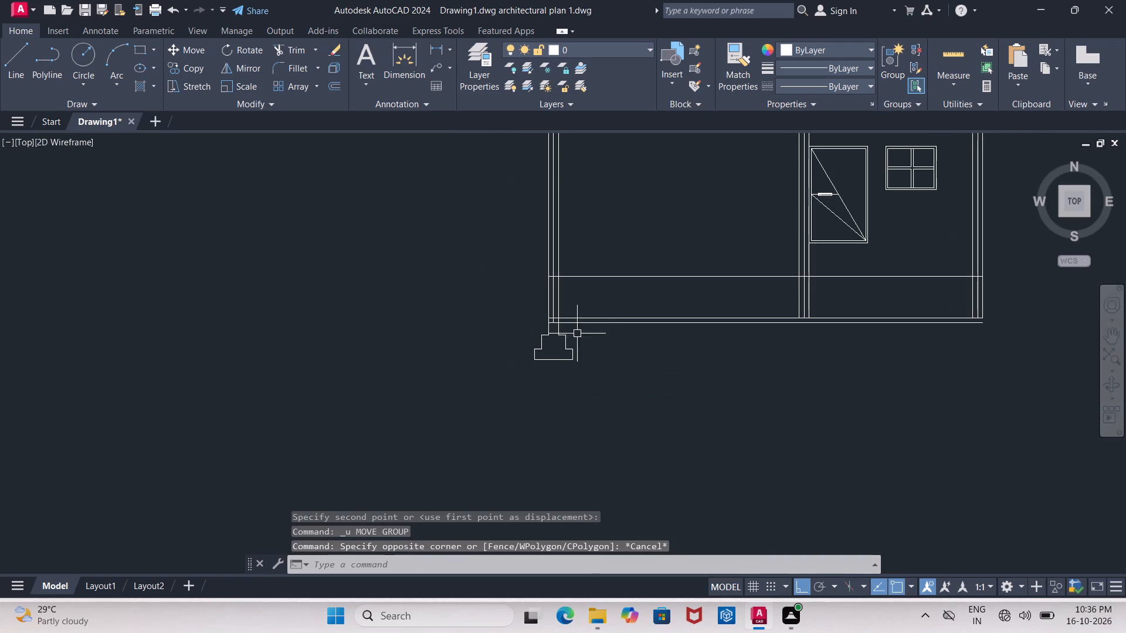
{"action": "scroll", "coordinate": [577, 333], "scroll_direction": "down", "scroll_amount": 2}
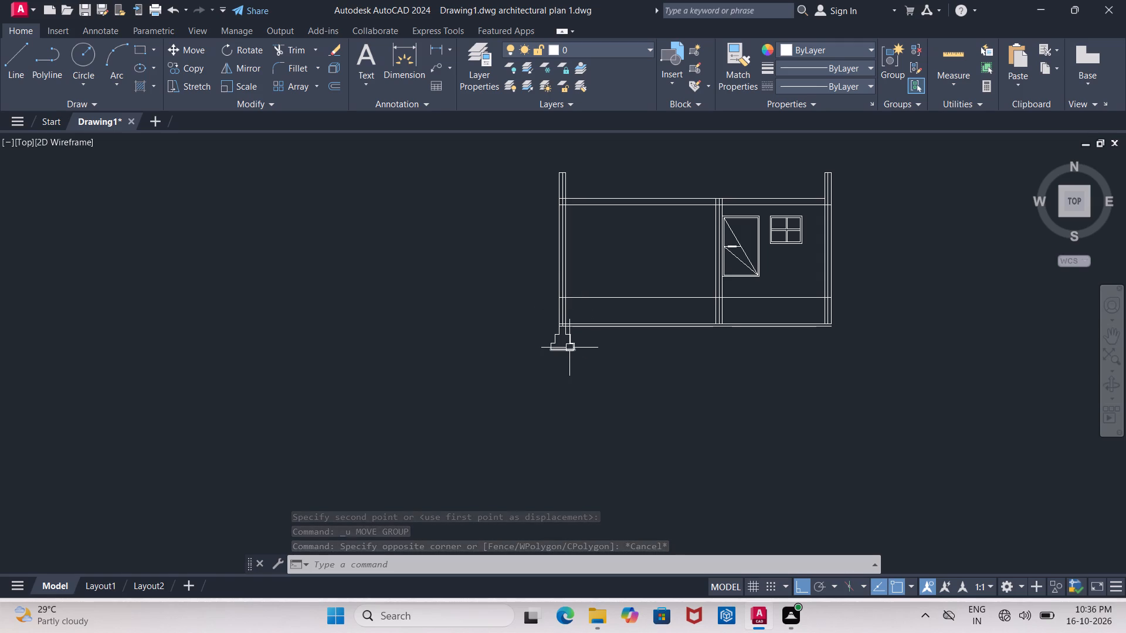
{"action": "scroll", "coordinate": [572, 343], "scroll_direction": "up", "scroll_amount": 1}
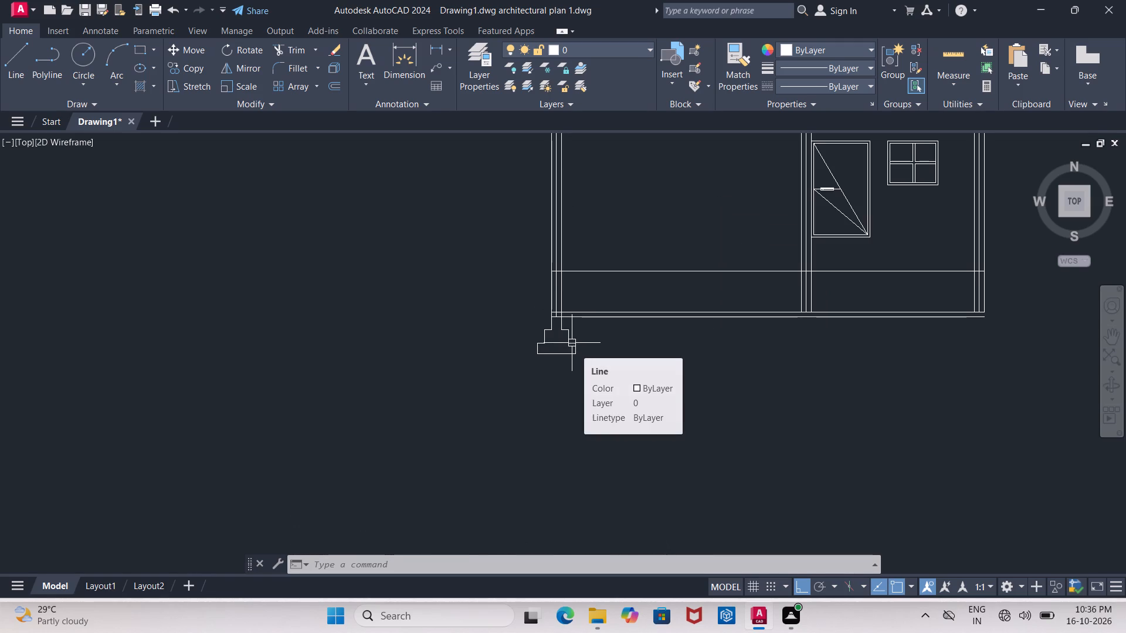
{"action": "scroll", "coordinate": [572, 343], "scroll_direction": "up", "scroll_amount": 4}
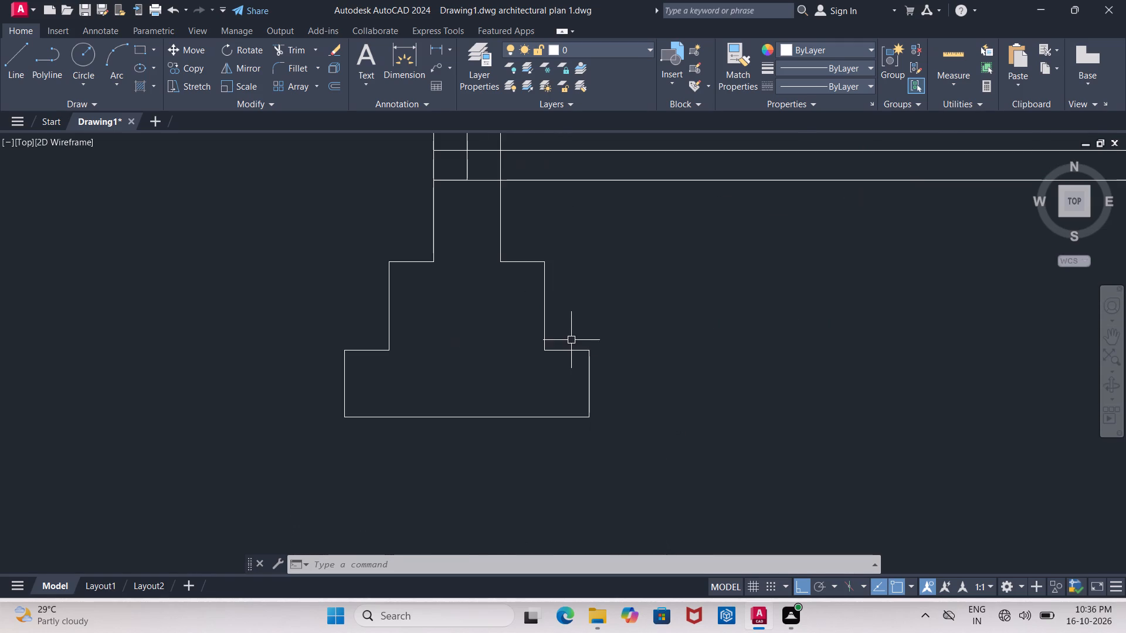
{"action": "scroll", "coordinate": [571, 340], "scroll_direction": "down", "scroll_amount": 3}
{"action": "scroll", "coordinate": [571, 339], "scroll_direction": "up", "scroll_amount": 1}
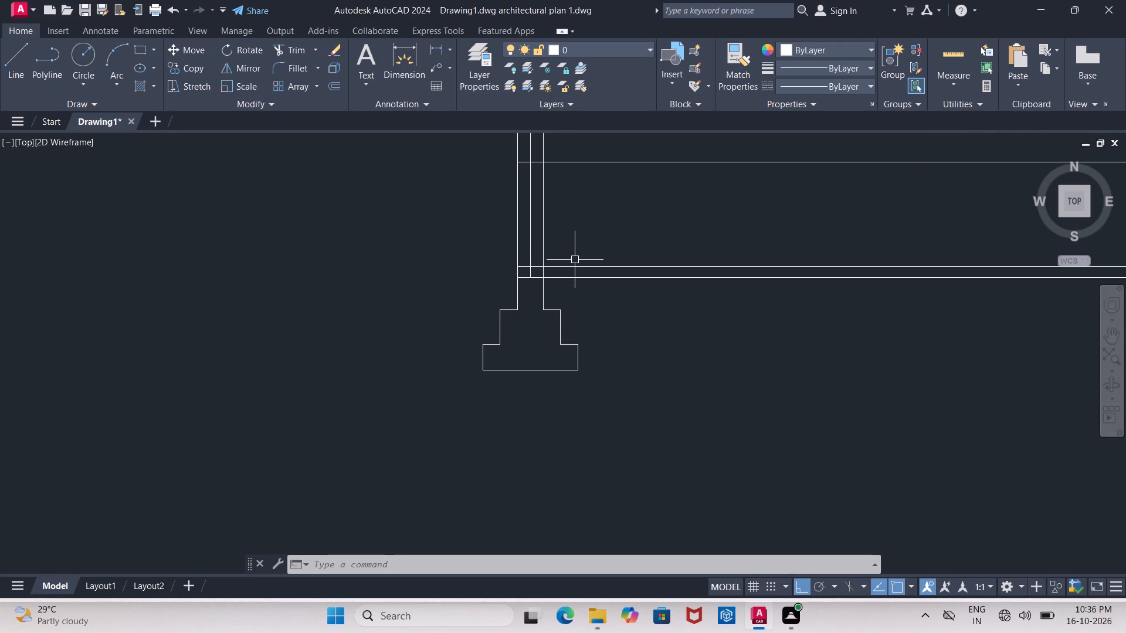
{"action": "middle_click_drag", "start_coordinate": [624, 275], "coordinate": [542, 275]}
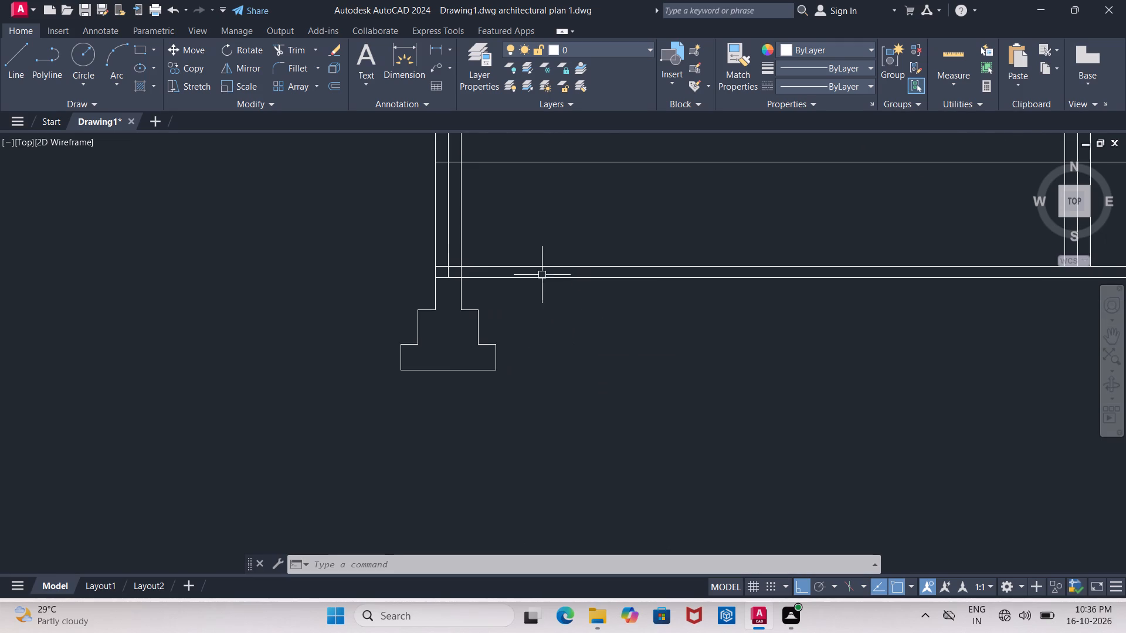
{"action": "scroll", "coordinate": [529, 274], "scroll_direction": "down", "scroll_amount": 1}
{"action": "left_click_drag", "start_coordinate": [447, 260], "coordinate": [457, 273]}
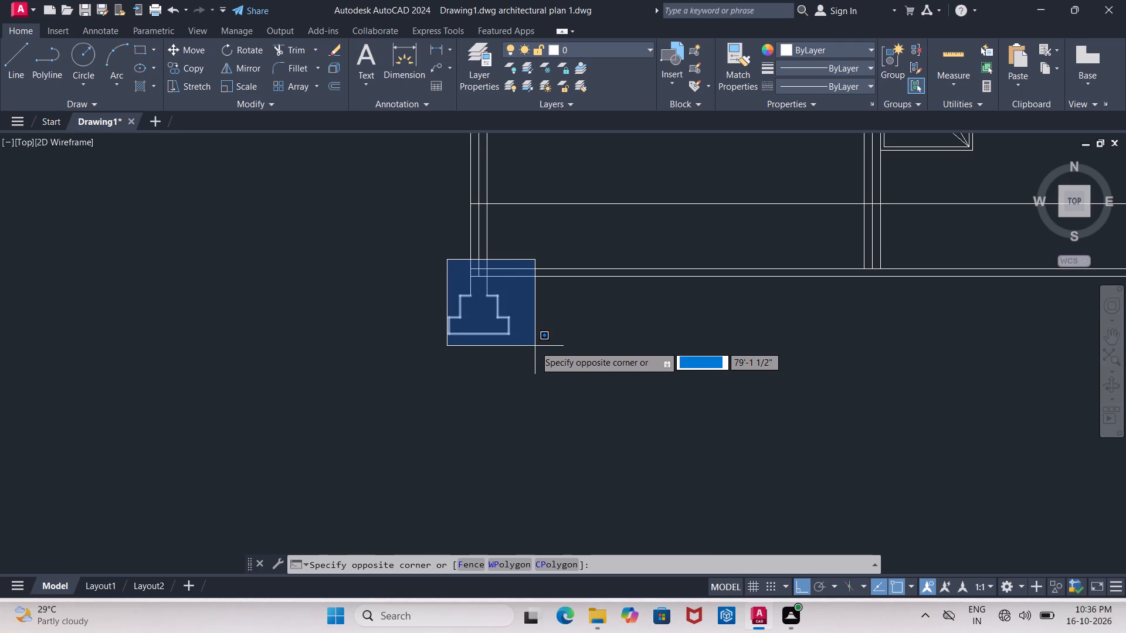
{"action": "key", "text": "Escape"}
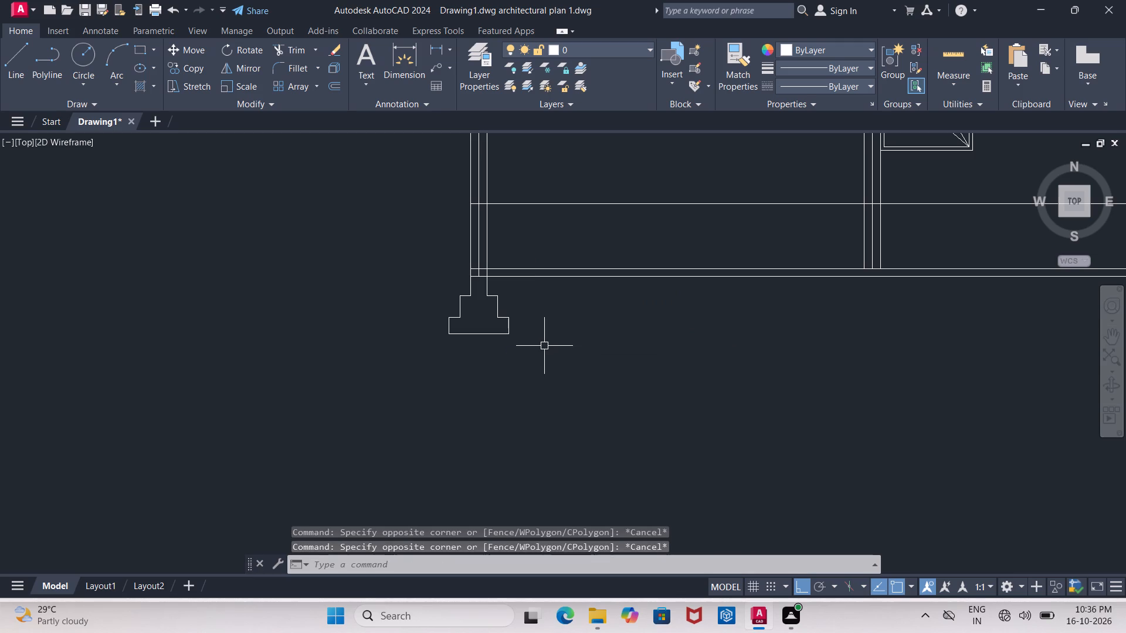
Trim the left wall's centre line above the two closely spaced base lines and erase its leftover piece between them.
{"action": "type", "text": "TR"}
{"action": "key", "text": "Return"}
{"action": "key", "text": "Return"}
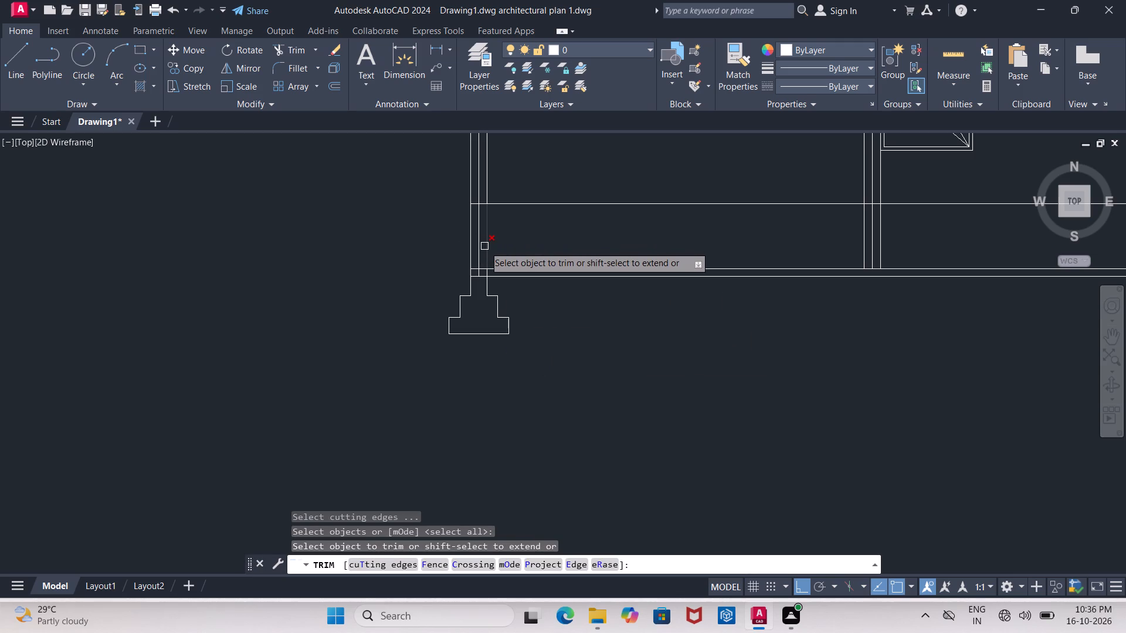
{"action": "scroll", "coordinate": [484, 246], "scroll_direction": "down", "scroll_amount": 2}
{"action": "scroll", "coordinate": [483, 253], "scroll_direction": "up", "scroll_amount": 4}
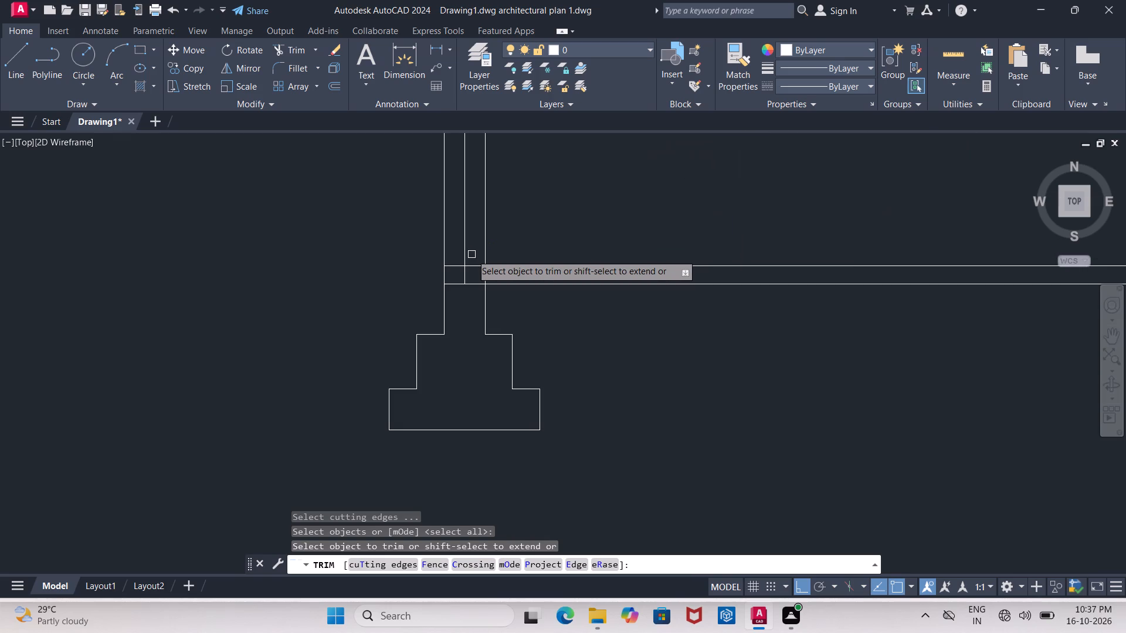
{"action": "left_click", "coordinate": [465, 252]}
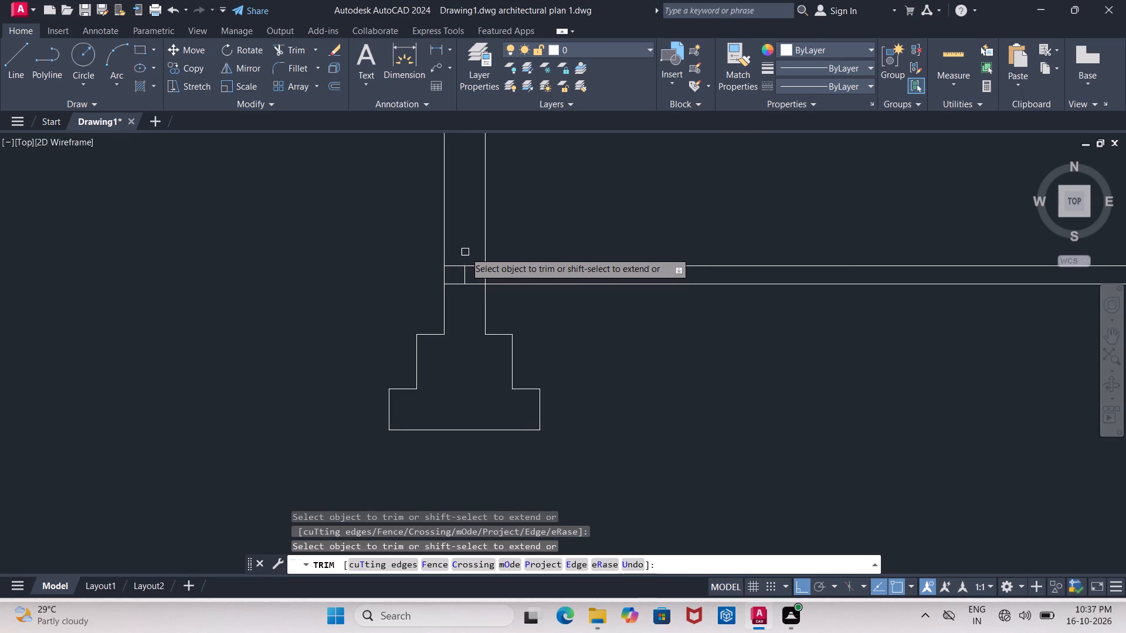
{"action": "left_click", "coordinate": [462, 277]}
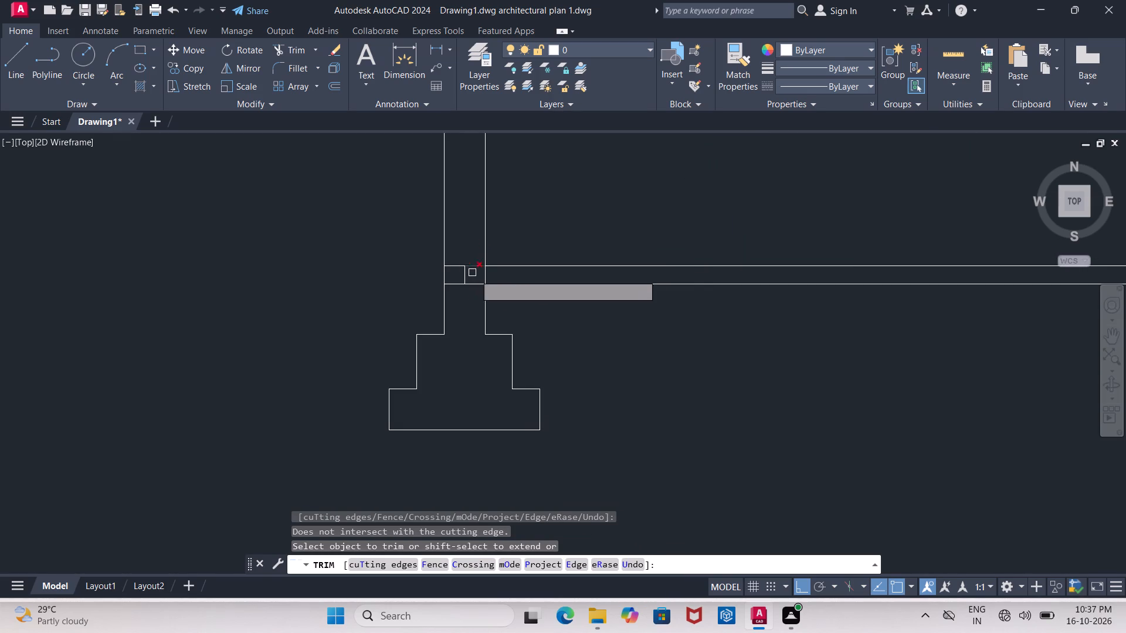
{"action": "key", "text": "Escape"}
{"action": "left_click", "coordinate": [466, 274]}
{"action": "key", "text": "Delete"}
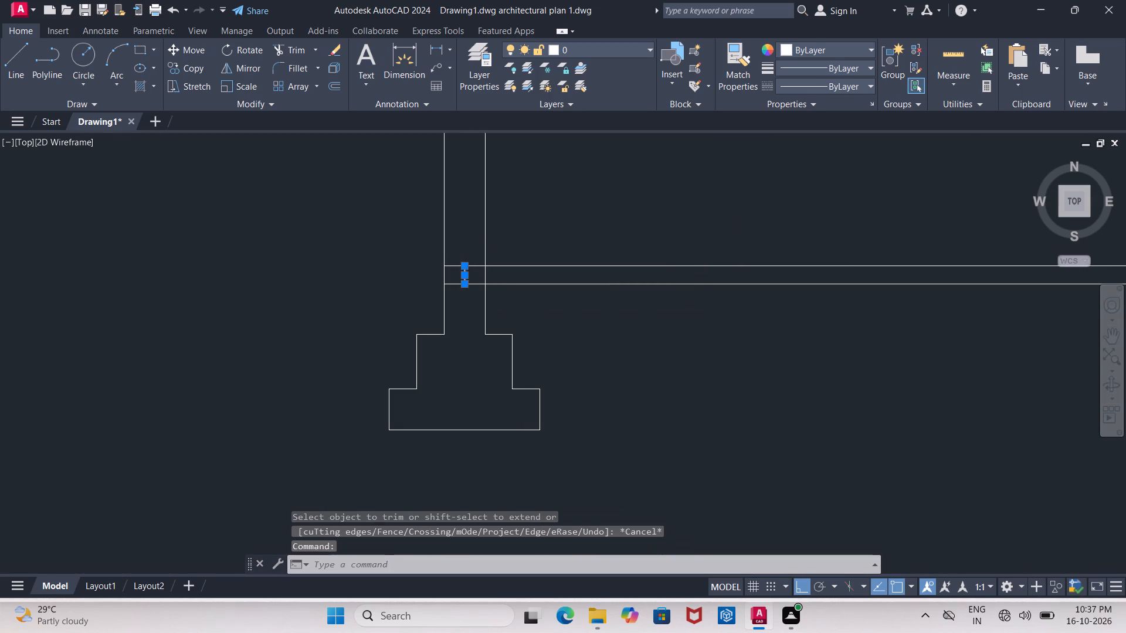
Copy the whole left stepped footing horizontally about 18' so that it sits centred under the middle wall.
{"action": "left_click", "coordinate": [446, 312]}
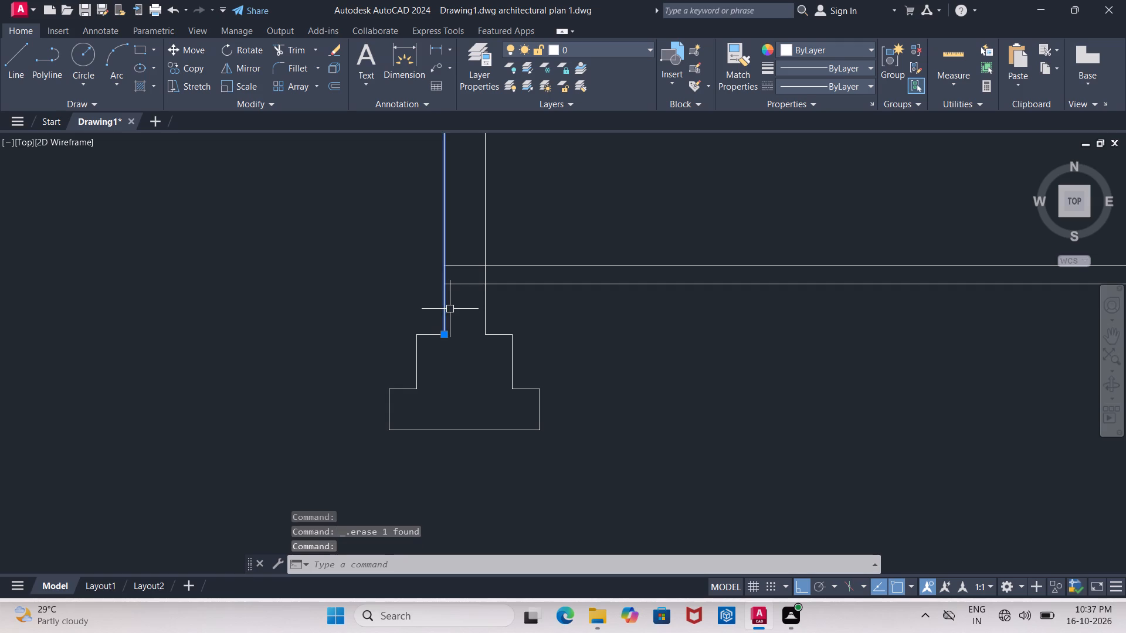
{"action": "key", "text": "Escape"}
{"action": "left_click_drag", "start_coordinate": [362, 298], "coordinate": [368, 304]}
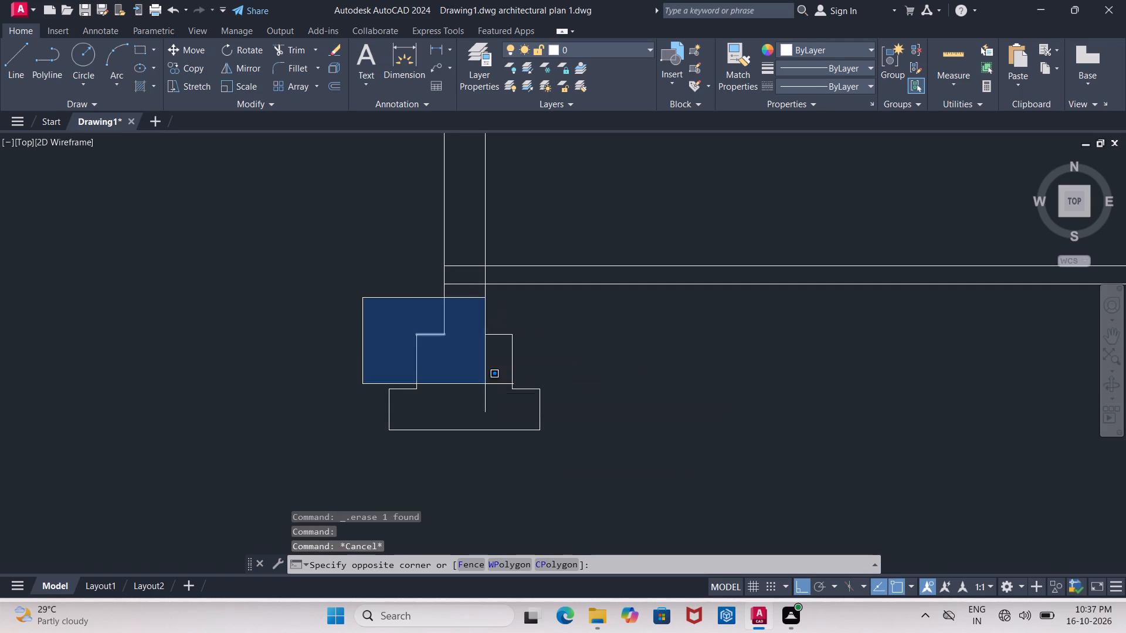
{"action": "left_click", "coordinate": [588, 445]}
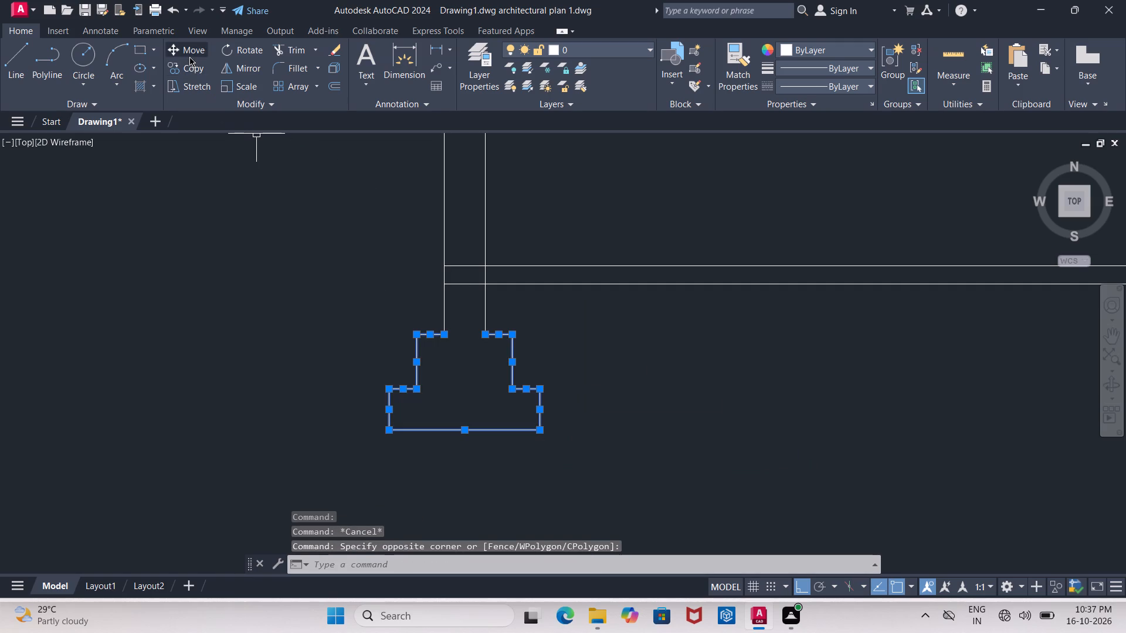
{"action": "left_click", "coordinate": [191, 66]}
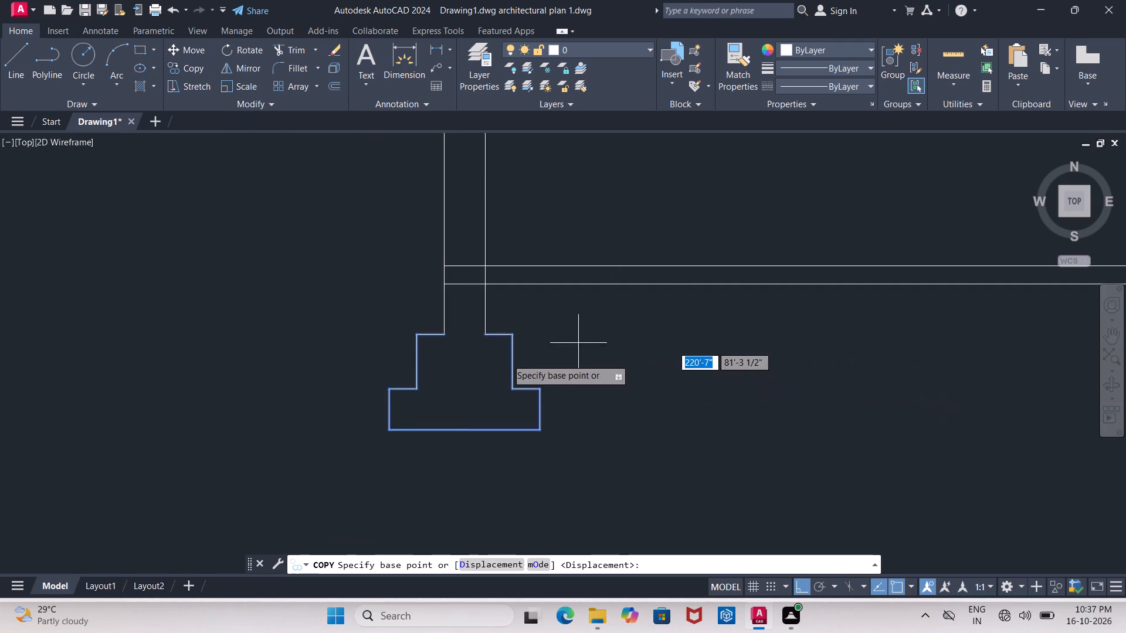
{"action": "left_click", "coordinate": [461, 366]}
{"action": "middle_click_drag", "start_coordinate": [844, 369], "coordinate": [552, 361]}
{"action": "scroll", "coordinate": [632, 355], "scroll_direction": "down", "scroll_amount": 1}
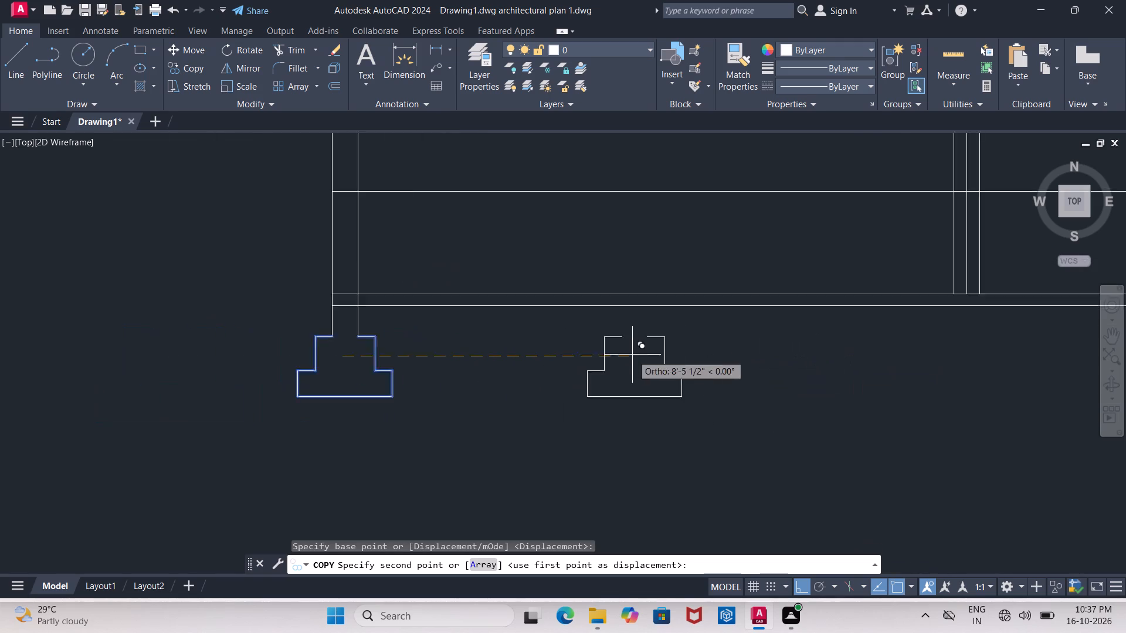
{"action": "scroll", "coordinate": [632, 355], "scroll_direction": "down", "scroll_amount": 1}
{"action": "scroll", "coordinate": [843, 354], "scroll_direction": "up", "scroll_amount": 2}
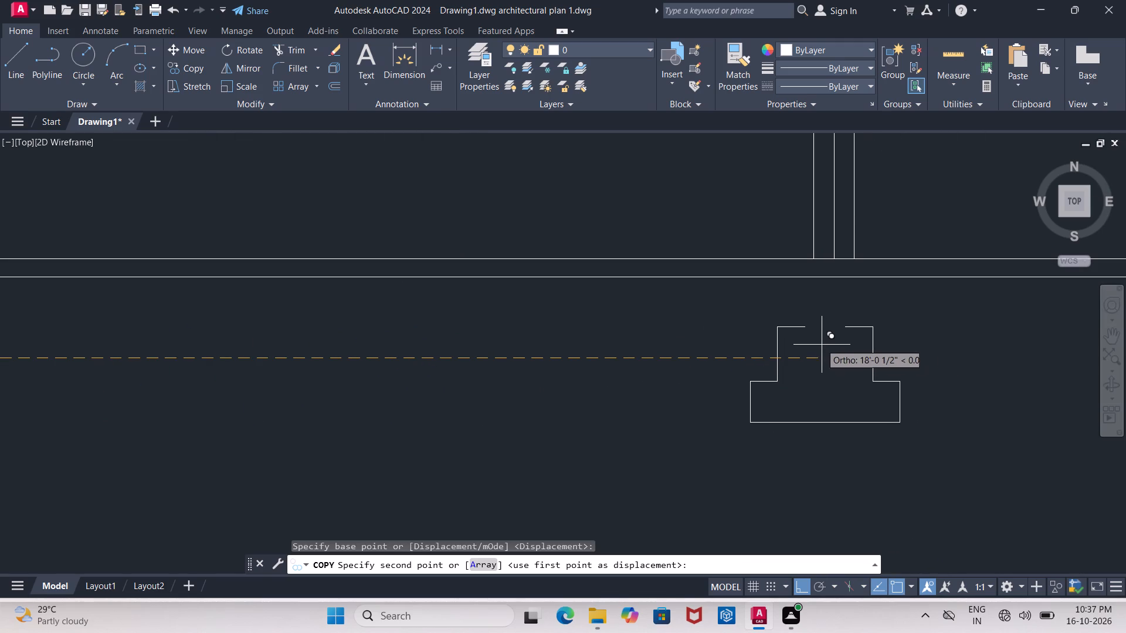
{"action": "left_click", "coordinate": [833, 341]}
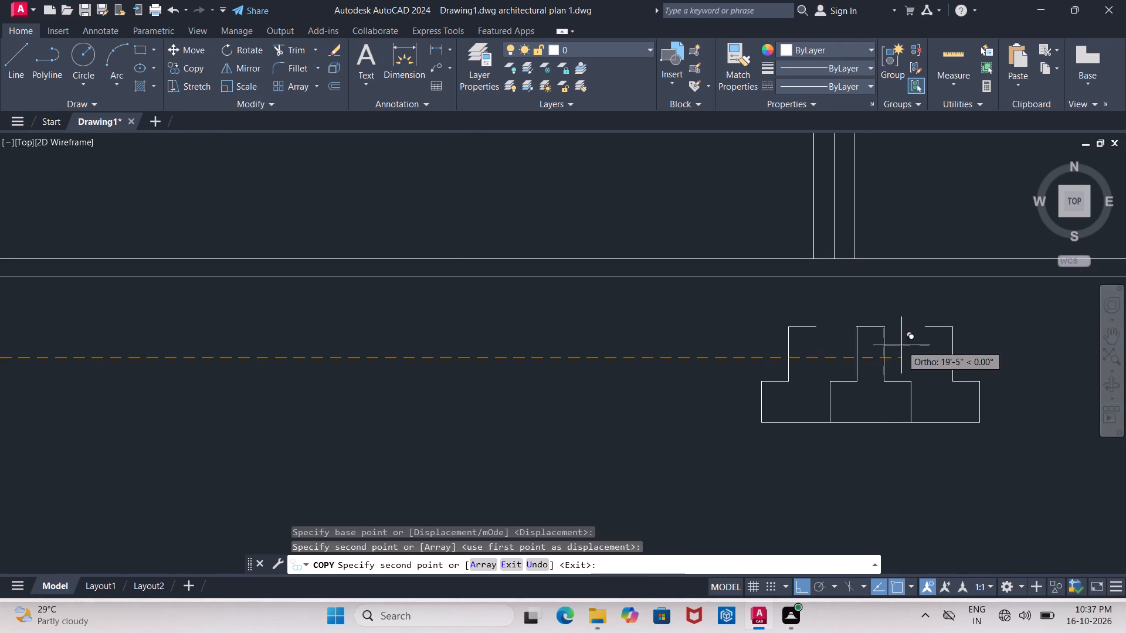
Place a second copy of the footing under the right wall, about 30'-10" from the original, and finish copying.
{"action": "scroll", "coordinate": [901, 345], "scroll_direction": "down", "scroll_amount": 1}
{"action": "middle_click_drag", "start_coordinate": [770, 332], "coordinate": [601, 309]}
{"action": "middle_click_drag", "start_coordinate": [523, 340], "coordinate": [535, 340]}
{"action": "middle_click_drag", "start_coordinate": [834, 321], "coordinate": [418, 331]}
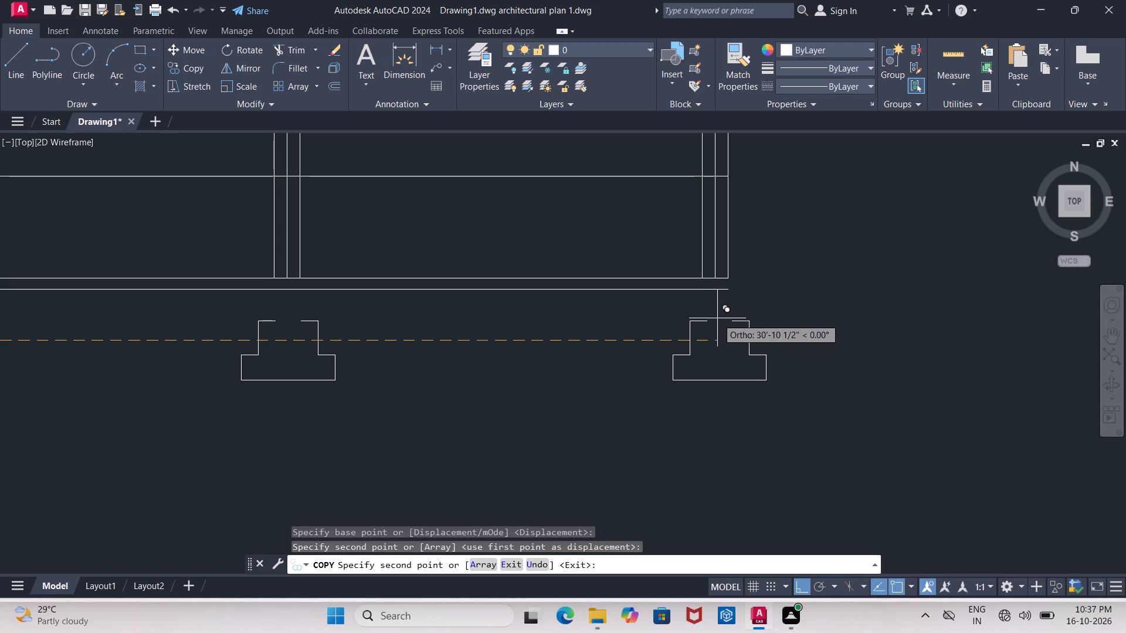
{"action": "left_click", "coordinate": [715, 318]}
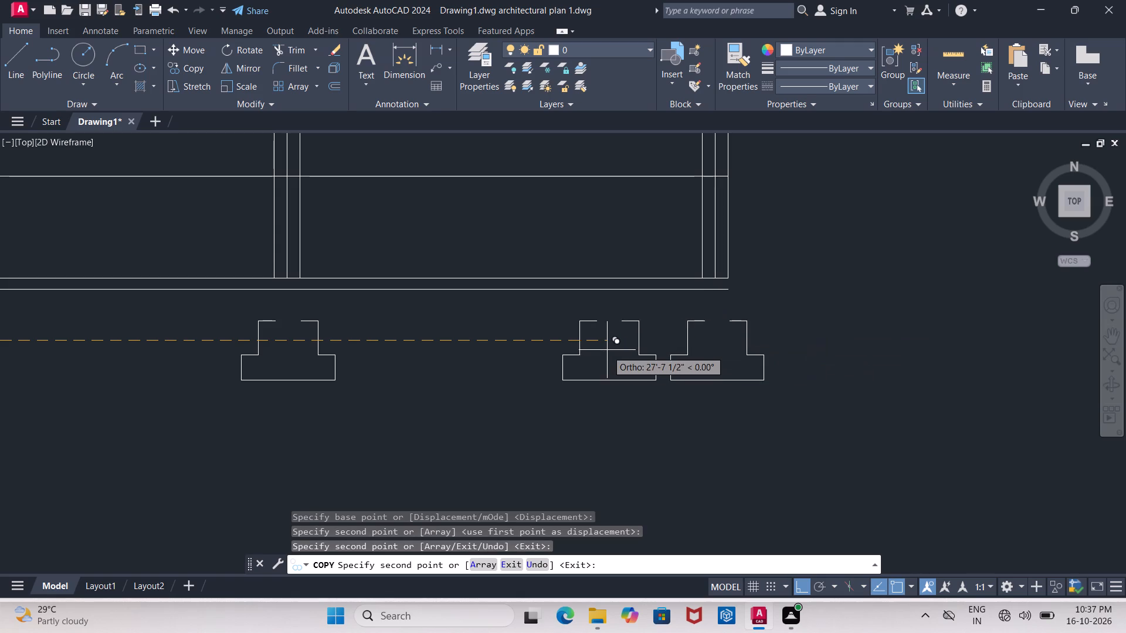
{"action": "key", "text": "Escape"}
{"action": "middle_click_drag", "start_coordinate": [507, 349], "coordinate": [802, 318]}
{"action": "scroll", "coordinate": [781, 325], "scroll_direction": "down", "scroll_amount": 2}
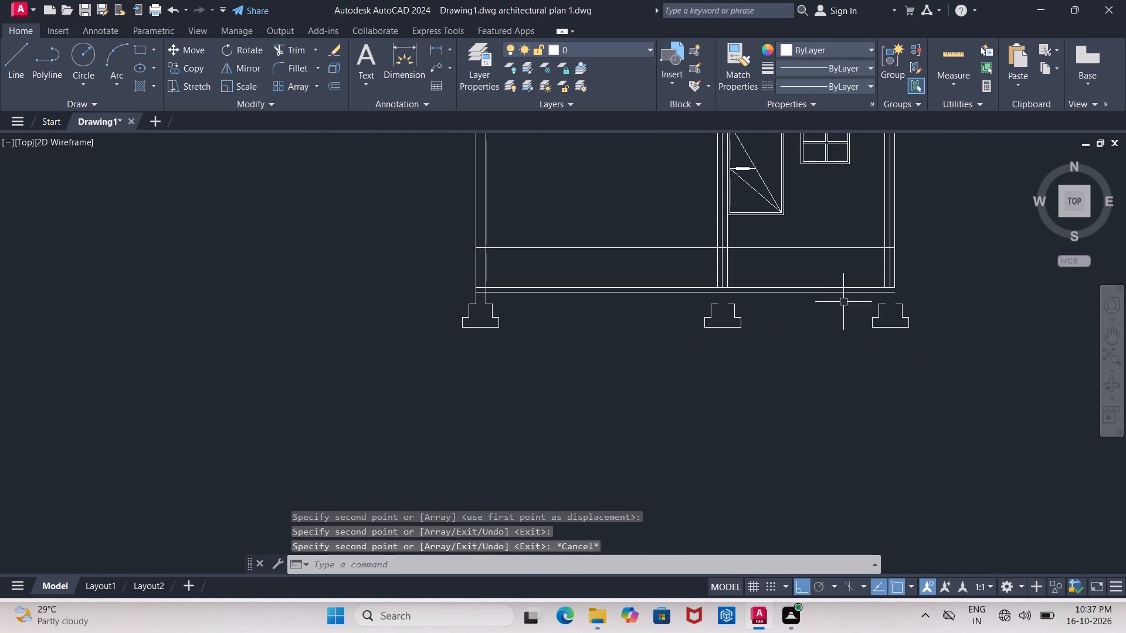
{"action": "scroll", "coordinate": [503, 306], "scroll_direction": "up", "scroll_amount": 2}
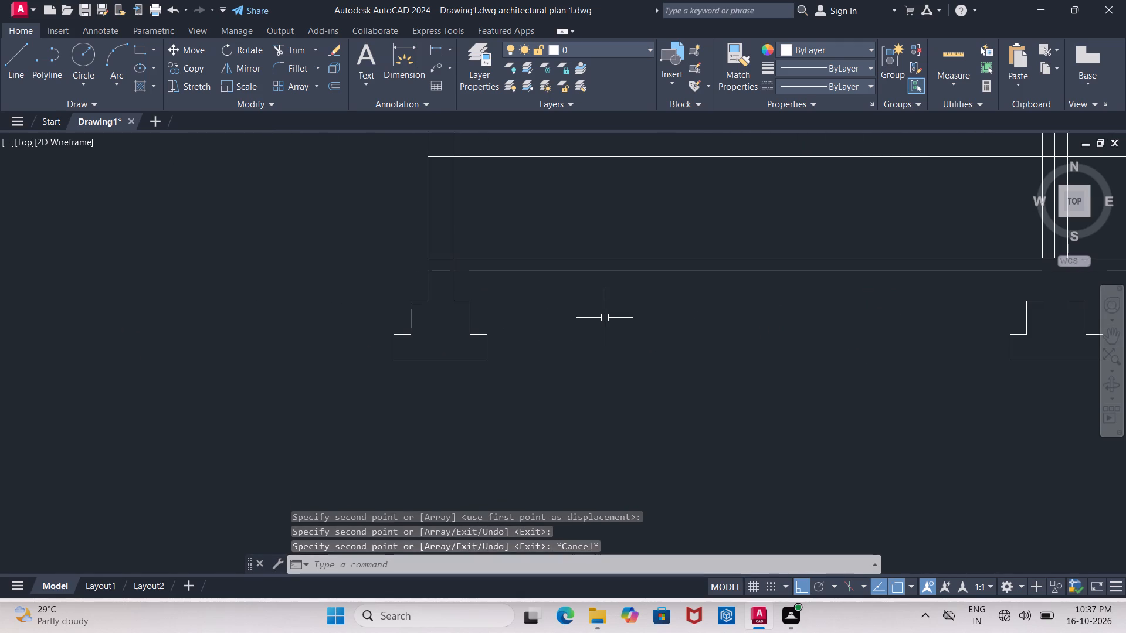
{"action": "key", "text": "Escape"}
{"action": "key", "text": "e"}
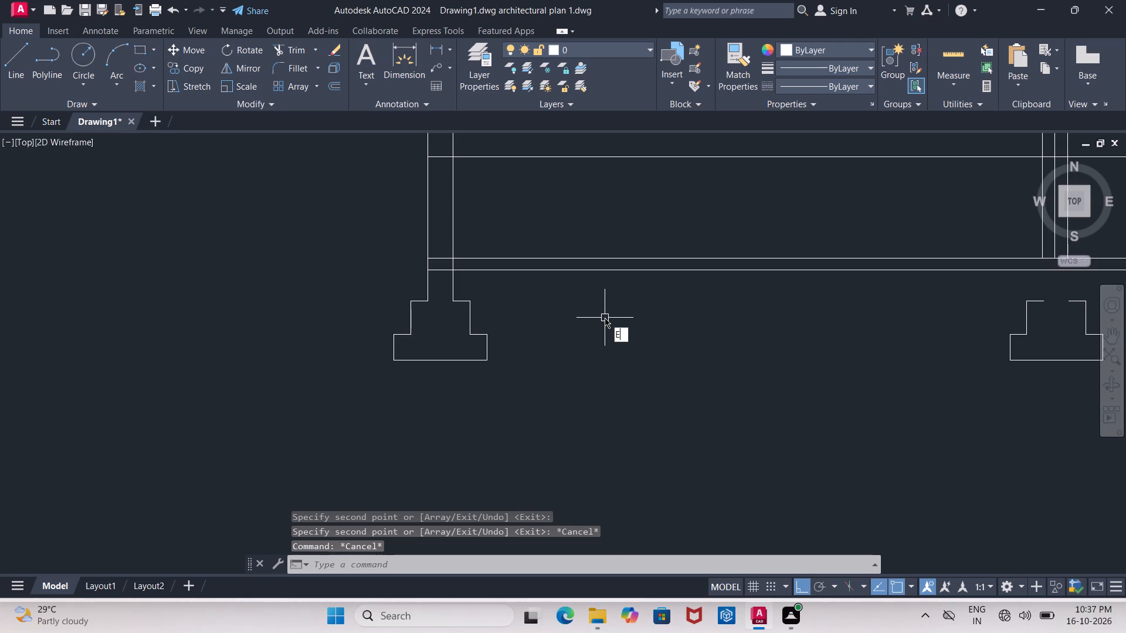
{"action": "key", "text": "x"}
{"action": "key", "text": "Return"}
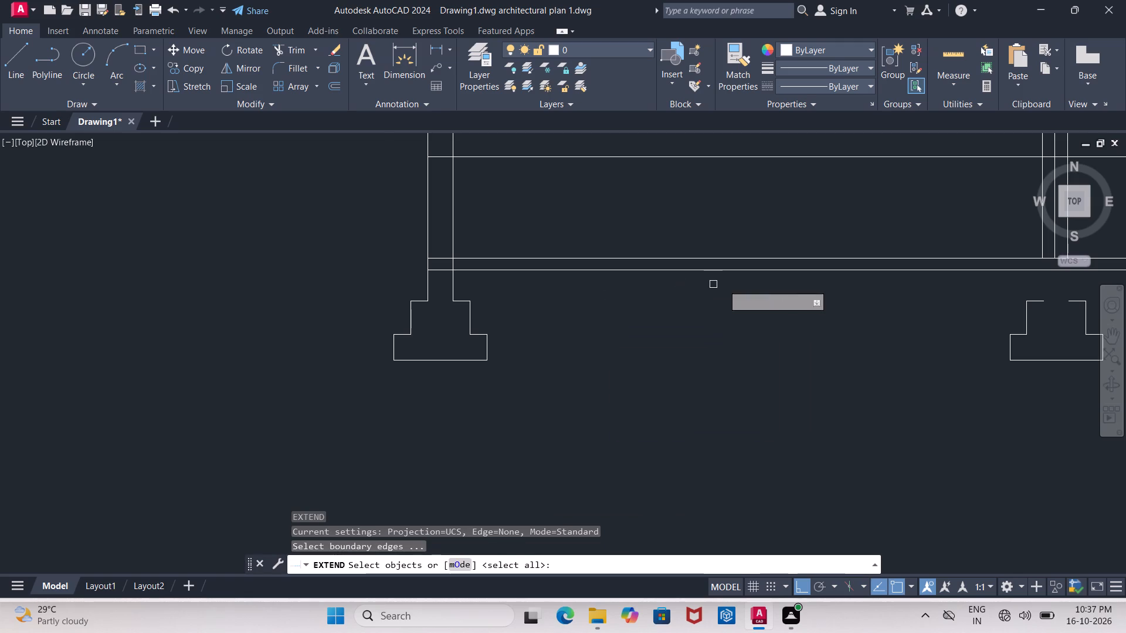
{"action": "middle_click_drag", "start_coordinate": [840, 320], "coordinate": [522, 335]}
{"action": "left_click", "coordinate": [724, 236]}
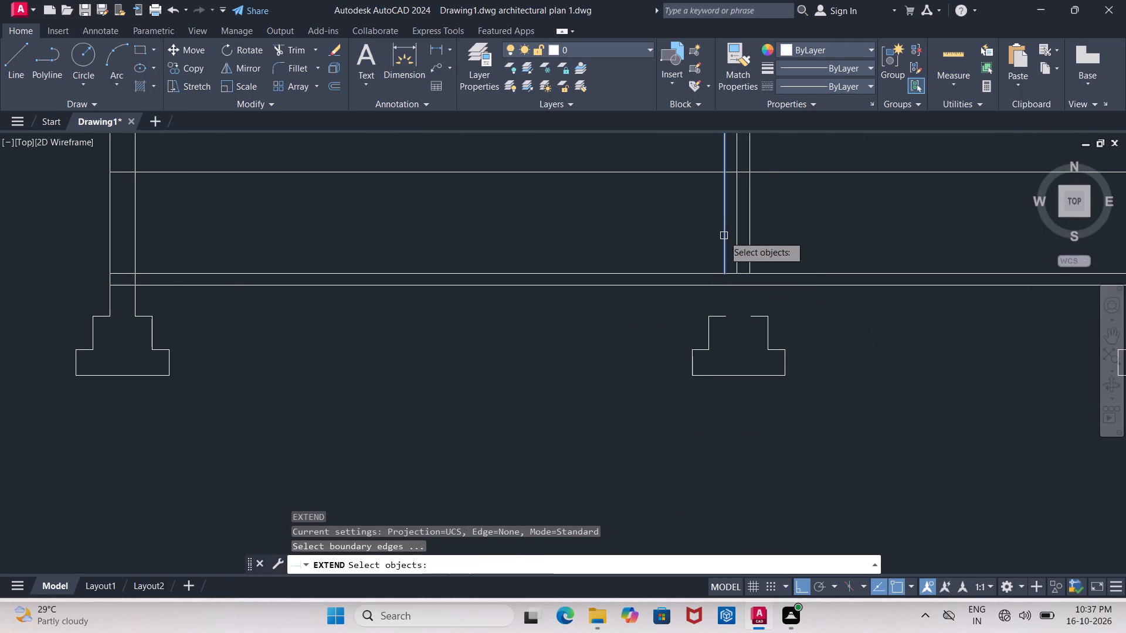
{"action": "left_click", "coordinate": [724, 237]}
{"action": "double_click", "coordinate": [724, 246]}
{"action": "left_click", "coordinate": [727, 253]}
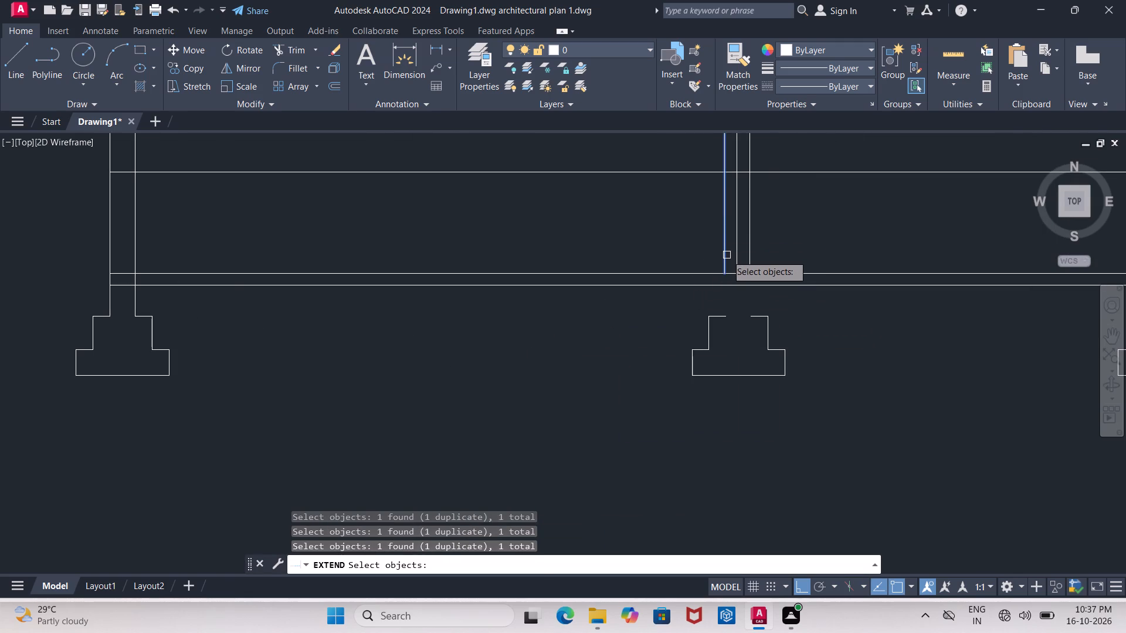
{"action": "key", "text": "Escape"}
Stretch both outer lines of the middle wall straight down through its footing to just below the base, each about 18'-10" long.
{"action": "left_click", "coordinate": [722, 261]}
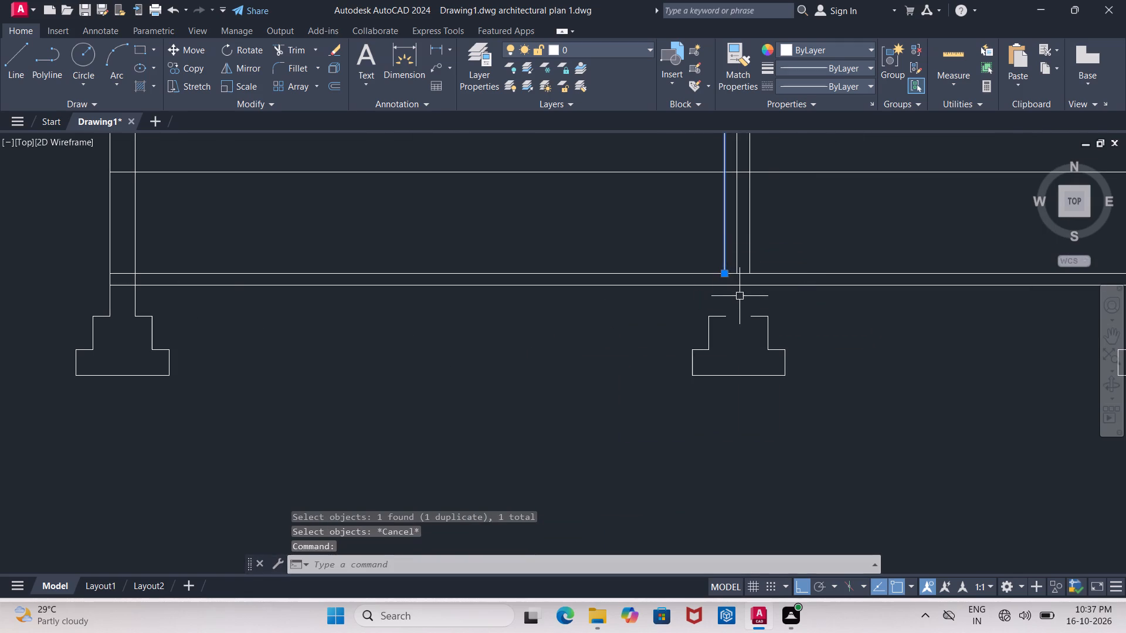
{"action": "left_click", "coordinate": [727, 274]}
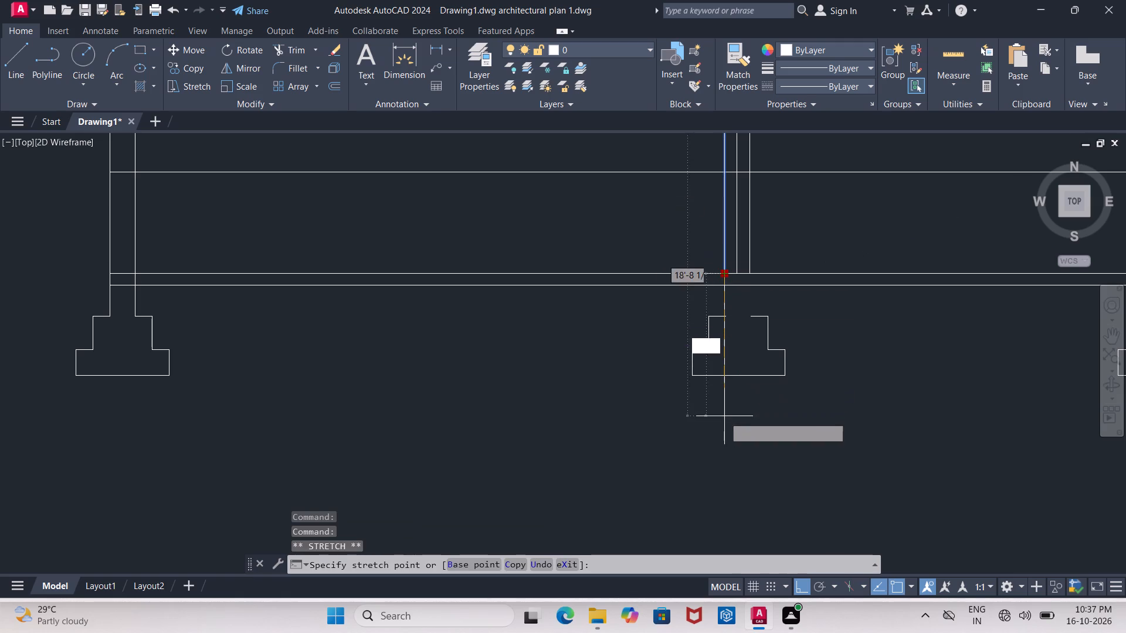
{"action": "left_click", "coordinate": [724, 421]}
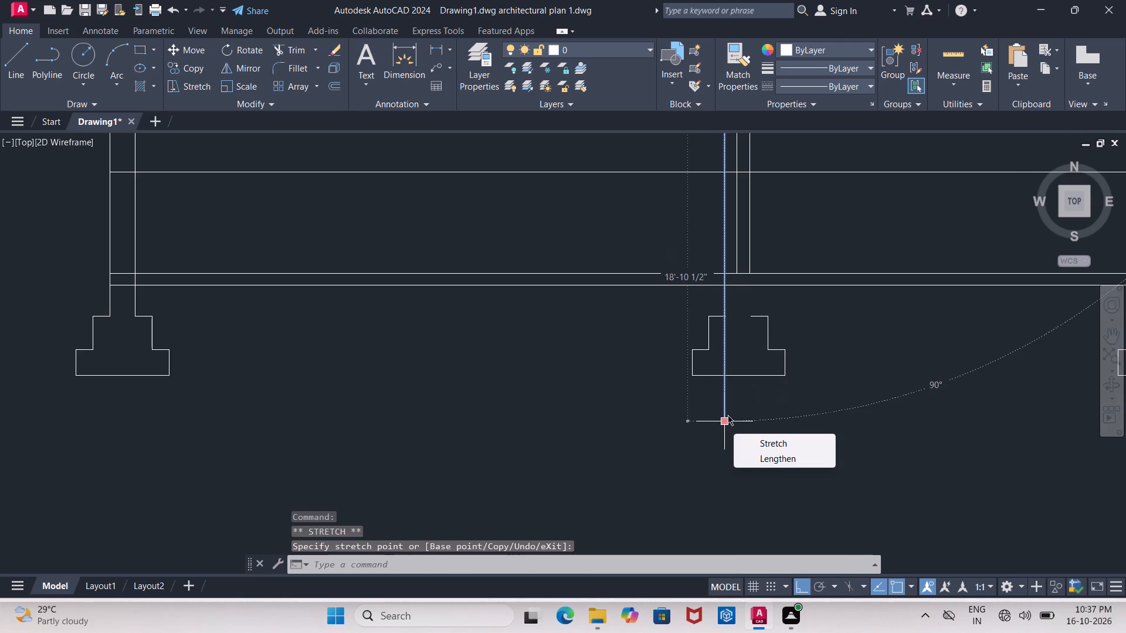
{"action": "key", "text": "Escape"}
{"action": "left_click", "coordinate": [752, 256]}
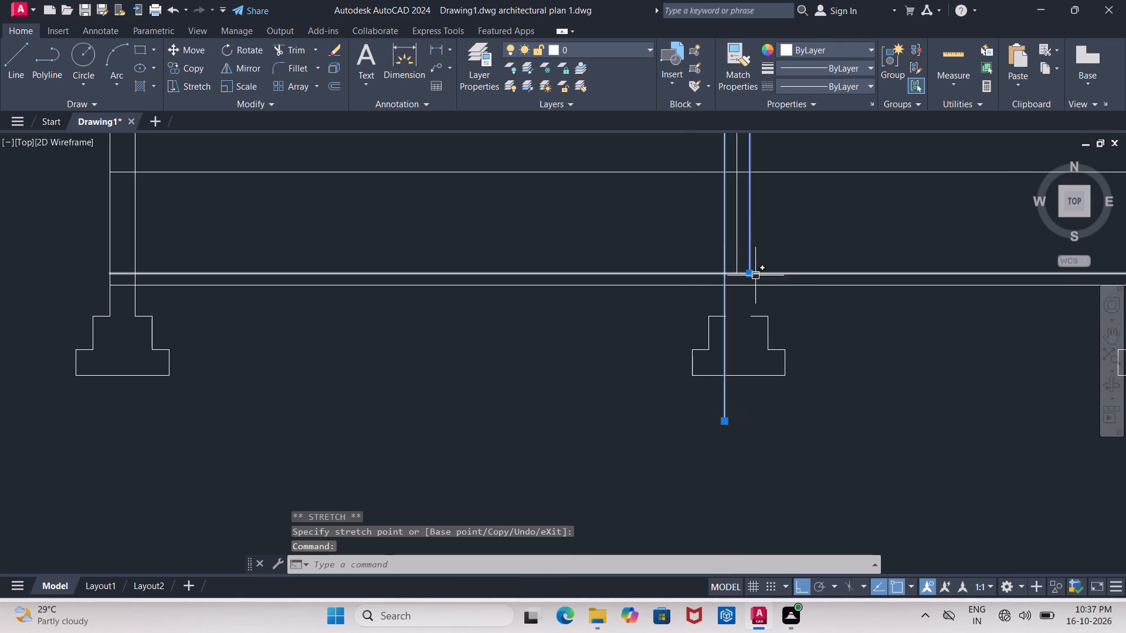
{"action": "left_click", "coordinate": [748, 270]}
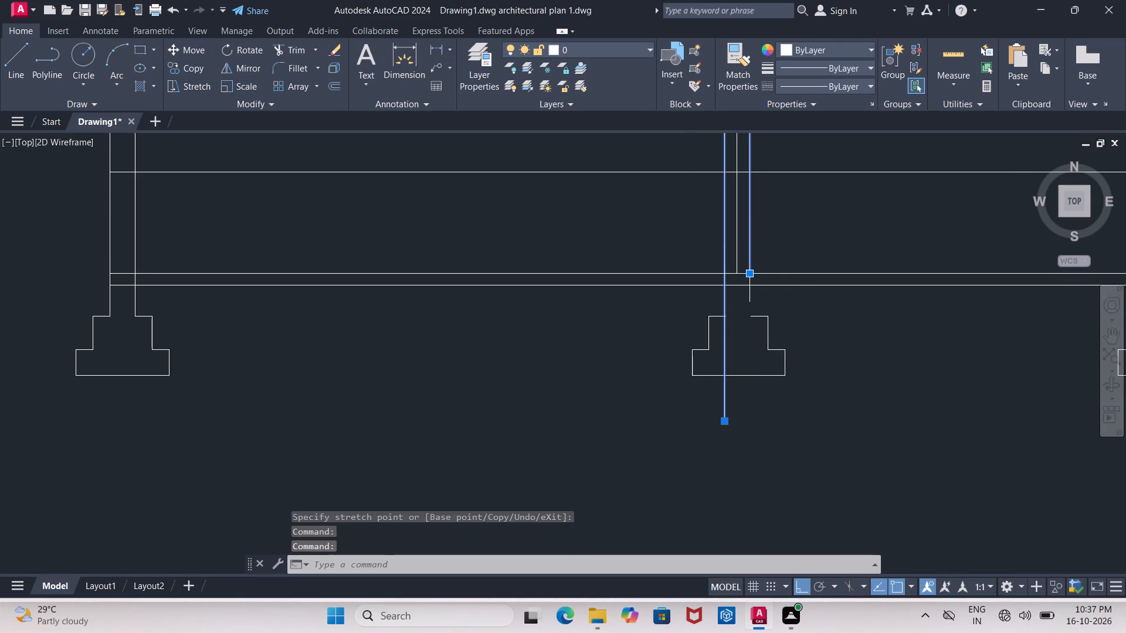
{"action": "left_click_drag", "start_coordinate": [750, 273], "coordinate": [750, 289]}
{"action": "left_click", "coordinate": [743, 424]}
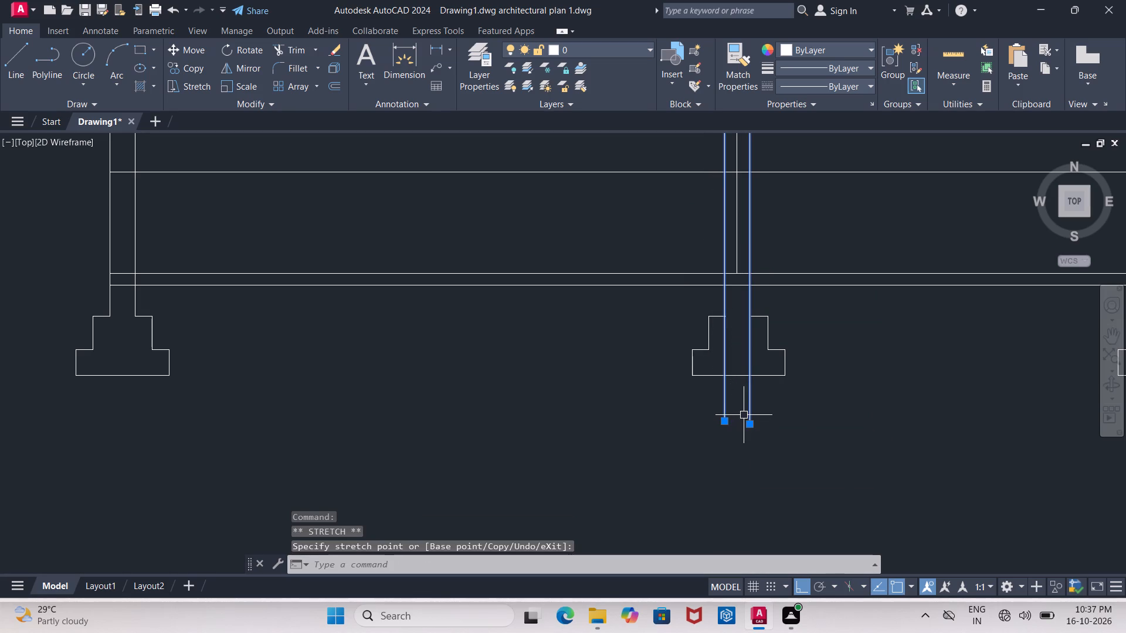
{"action": "key", "text": "Escape"}
Stretch both outer lines of the right wall straight down past the base of its footing, the outermost by about 4'-4".
{"action": "middle_click_drag", "start_coordinate": [825, 364], "coordinate": [487, 351]}
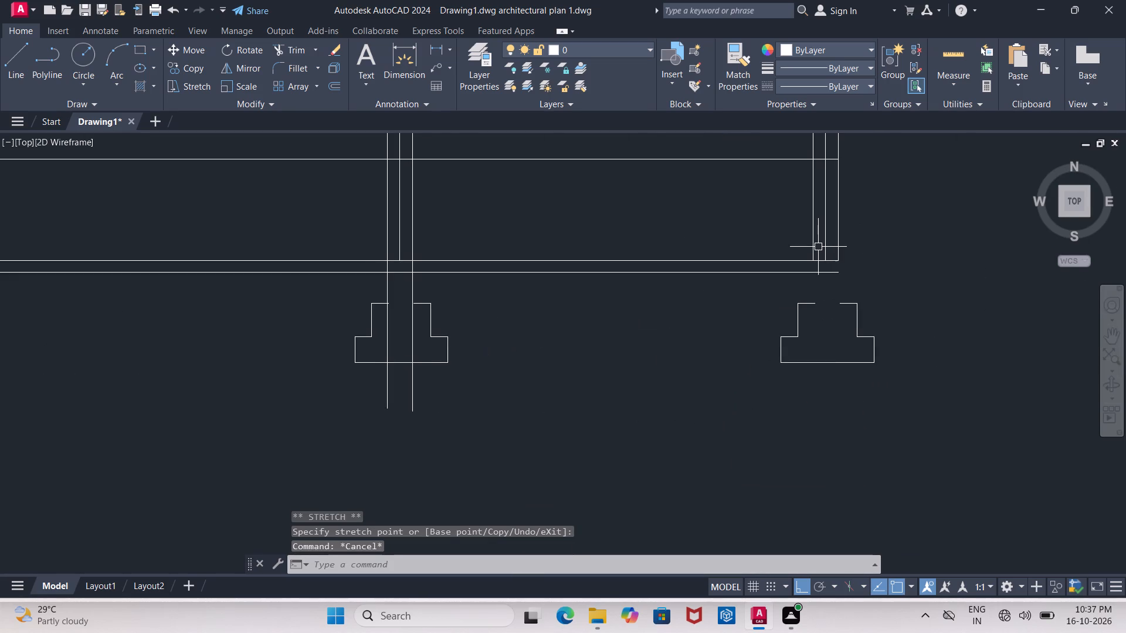
{"action": "left_click", "coordinate": [812, 252]}
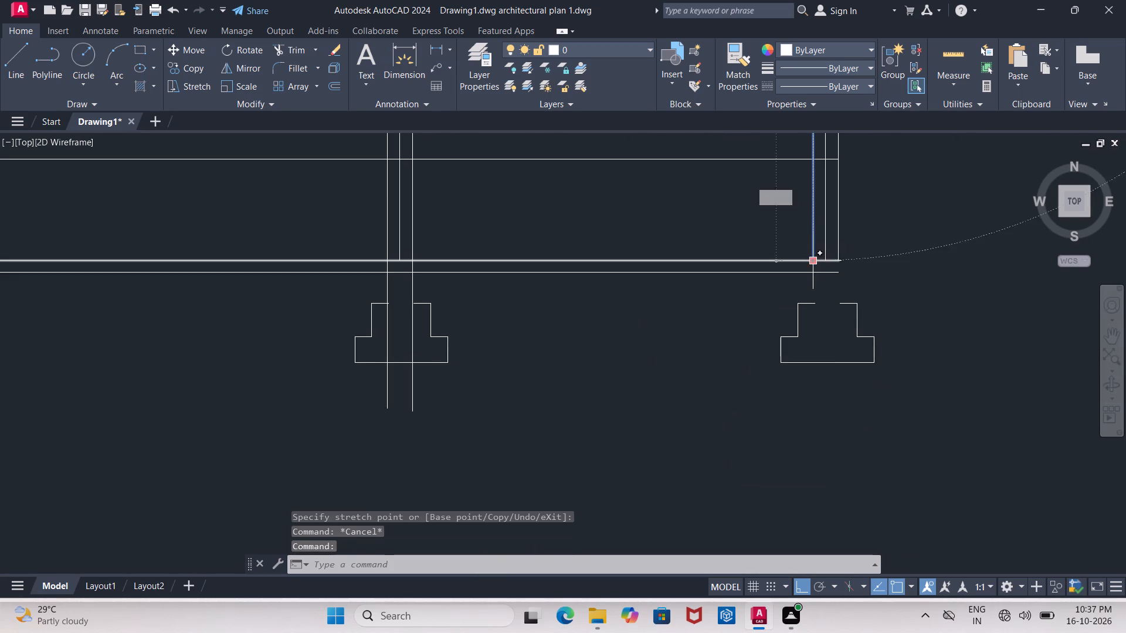
{"action": "left_click", "coordinate": [814, 262]}
{"action": "left_click", "coordinate": [798, 430]}
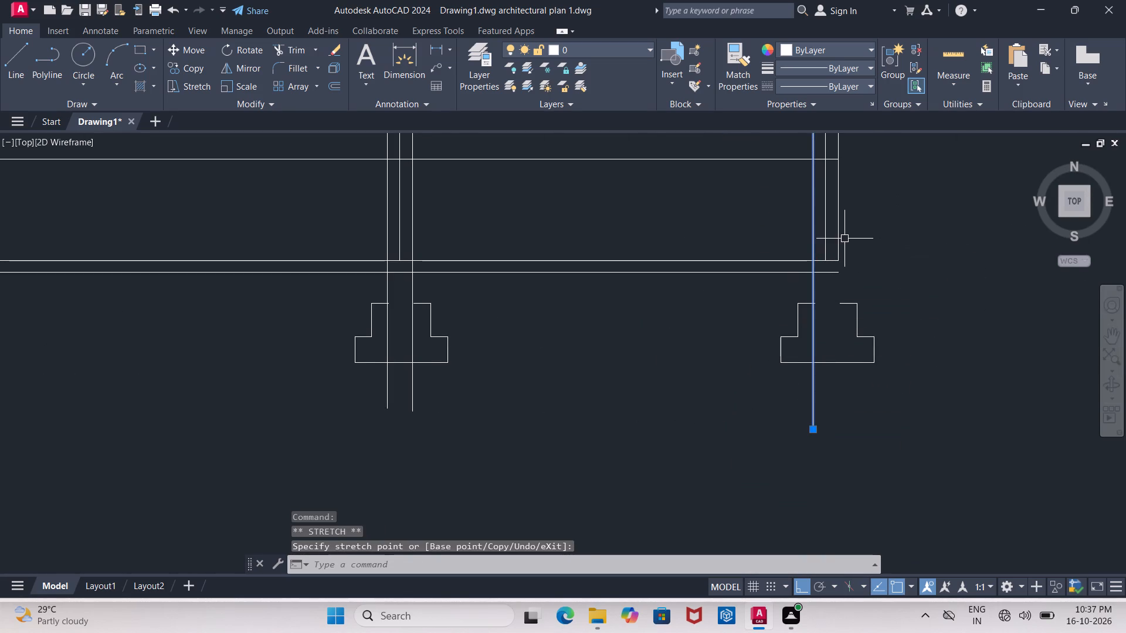
{"action": "left_click", "coordinate": [839, 247]}
{"action": "left_click", "coordinate": [839, 258]}
{"action": "left_click", "coordinate": [835, 409]}
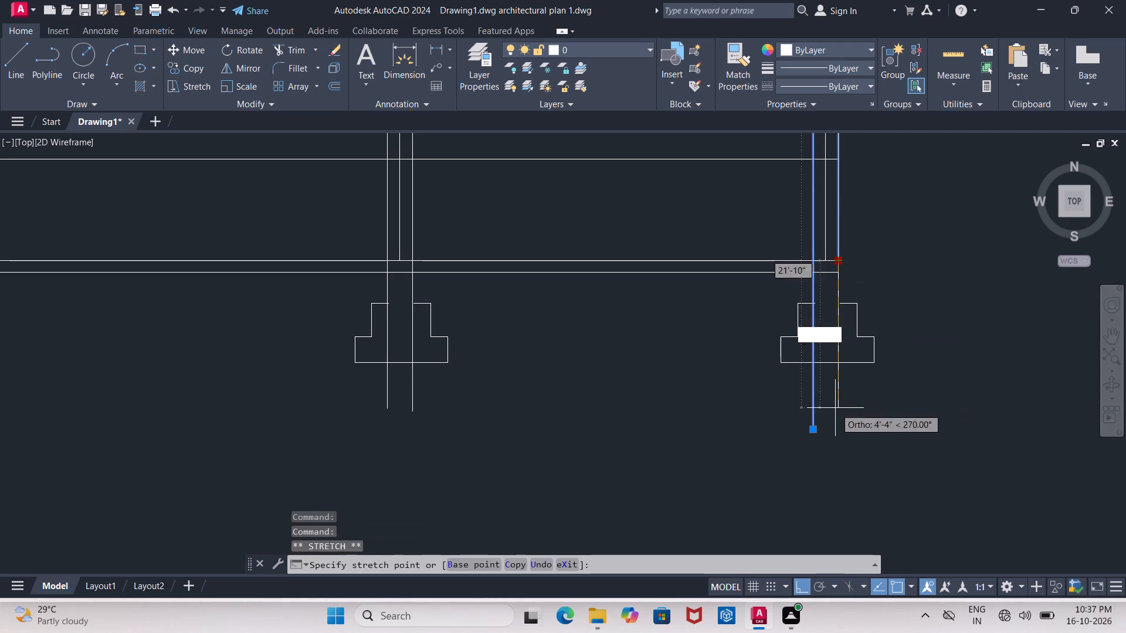
{"action": "key", "text": "Escape"}
Move the whole middle footing 1/2" left so the inner end of its left top edge meets the wall's left line.
{"action": "scroll", "coordinate": [267, 289], "scroll_direction": "up", "scroll_amount": 1}
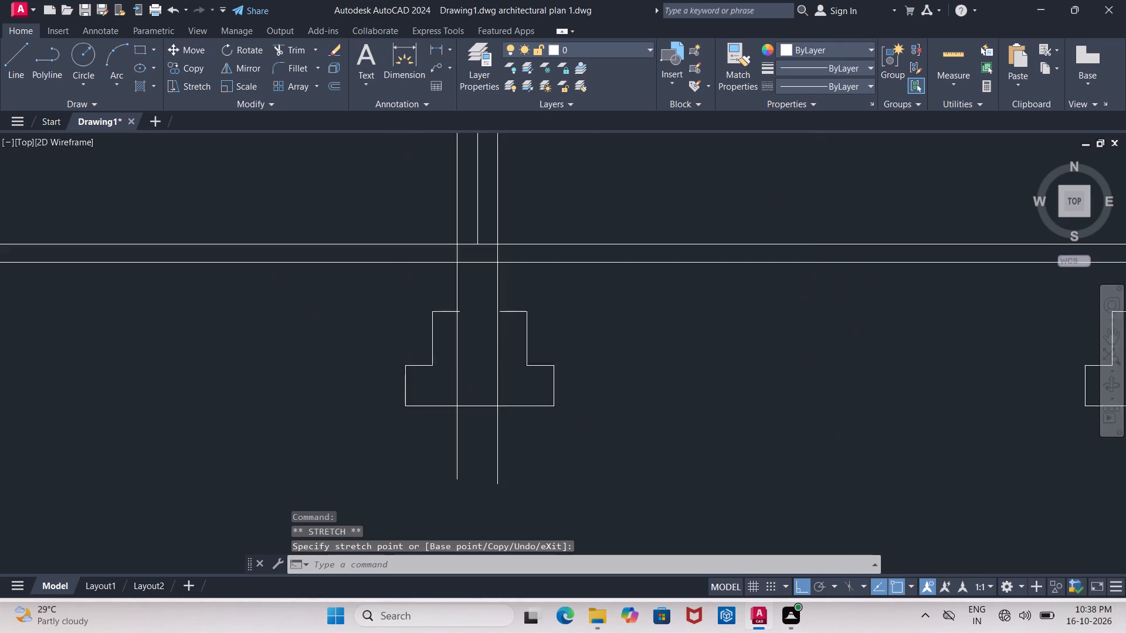
{"action": "scroll", "coordinate": [273, 287], "scroll_direction": "up", "scroll_amount": 1}
{"action": "middle_click_drag", "start_coordinate": [340, 302], "coordinate": [316, 212]}
{"action": "left_click_drag", "start_coordinate": [422, 206], "coordinate": [432, 212]}
{"action": "left_click_drag", "start_coordinate": [735, 401], "coordinate": [740, 404]}
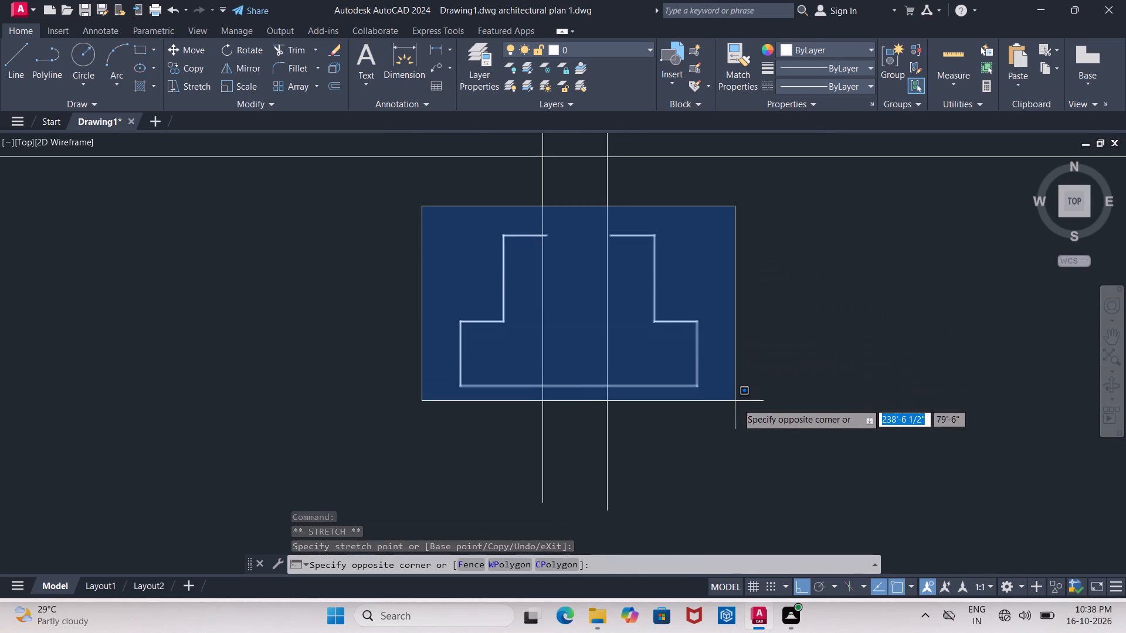
{"action": "left_click_drag", "start_coordinate": [740, 404], "coordinate": [744, 411]}
{"action": "left_click", "coordinate": [199, 46]}
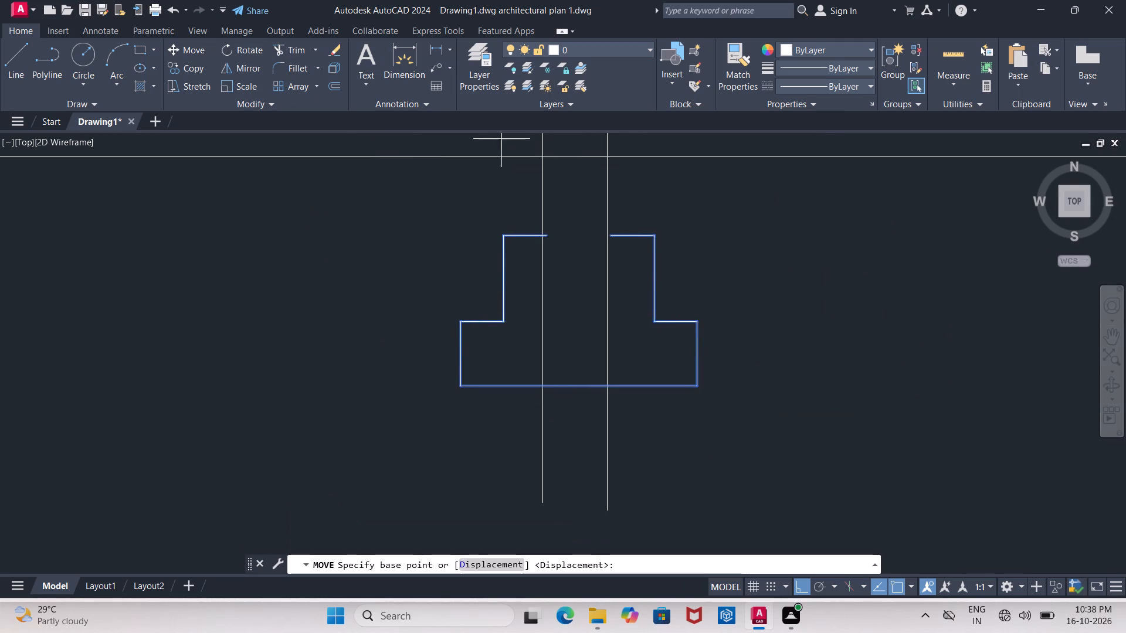
{"action": "left_click", "coordinate": [547, 233]}
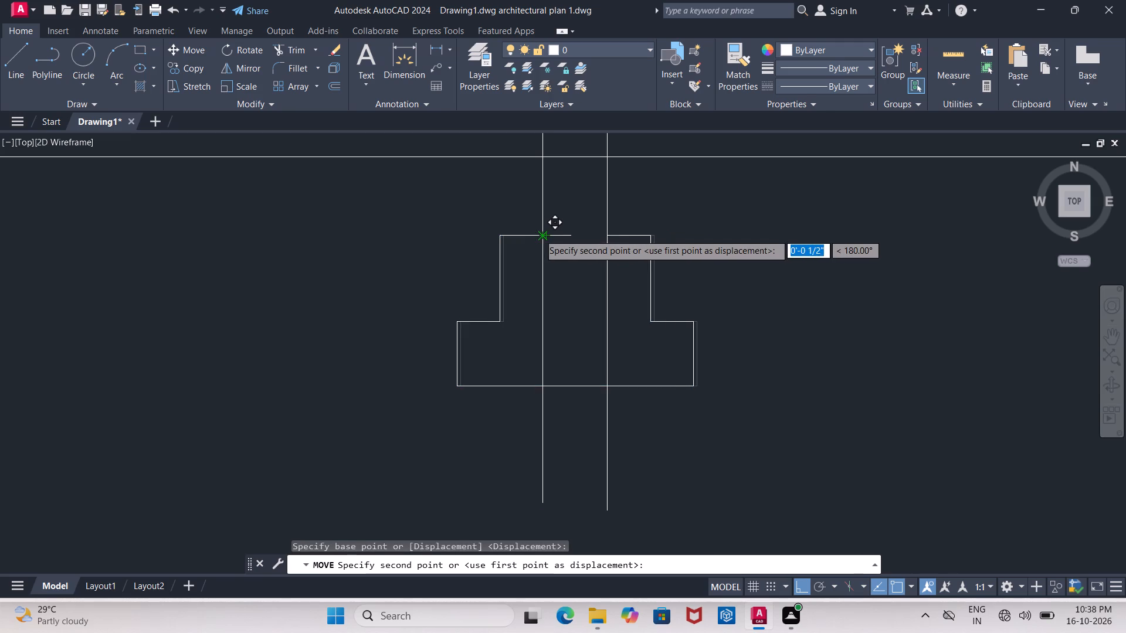
{"action": "left_click", "coordinate": [539, 234]}
Move the whole right footing slightly left so the inner end of its left top edge meets the wall's left line.
{"action": "scroll", "coordinate": [730, 248], "scroll_direction": "down", "scroll_amount": 3}
{"action": "middle_click_drag", "start_coordinate": [727, 247], "coordinate": [342, 247]}
{"action": "scroll", "coordinate": [603, 235], "scroll_direction": "up", "scroll_amount": 2}
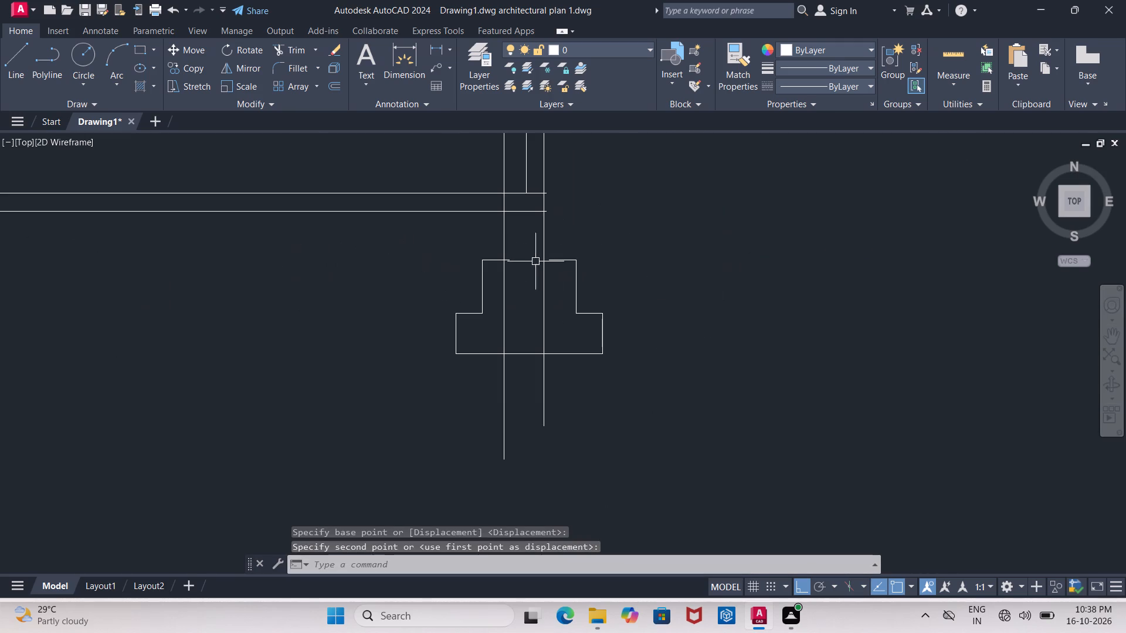
{"action": "scroll", "coordinate": [514, 272], "scroll_direction": "up", "scroll_amount": 2}
{"action": "left_click", "coordinate": [386, 237]}
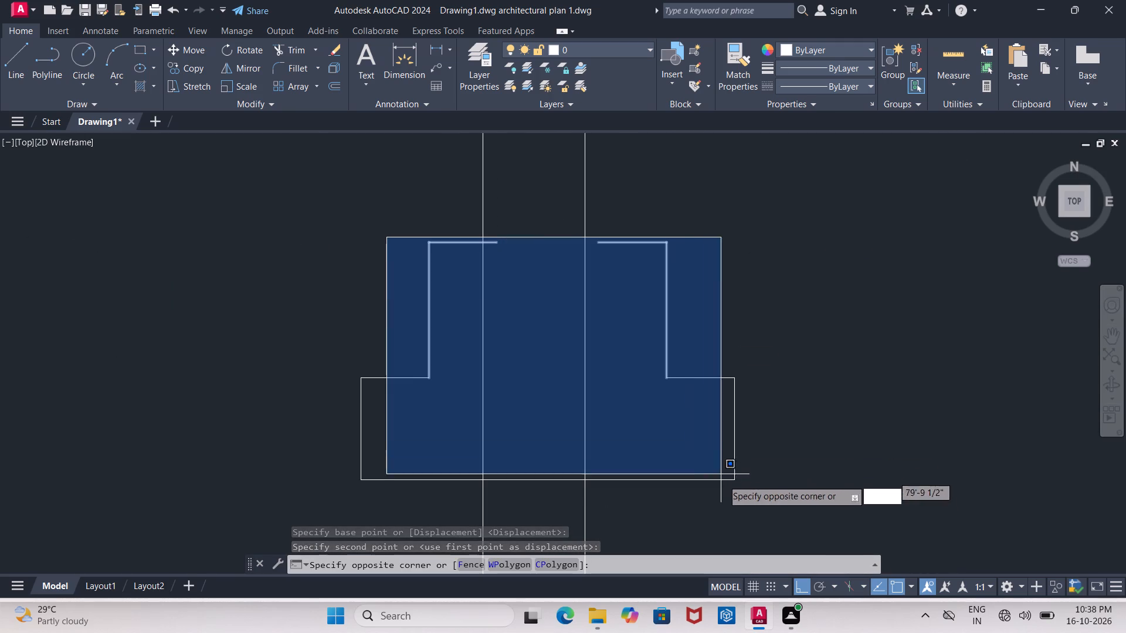
{"action": "left_click", "coordinate": [741, 499]}
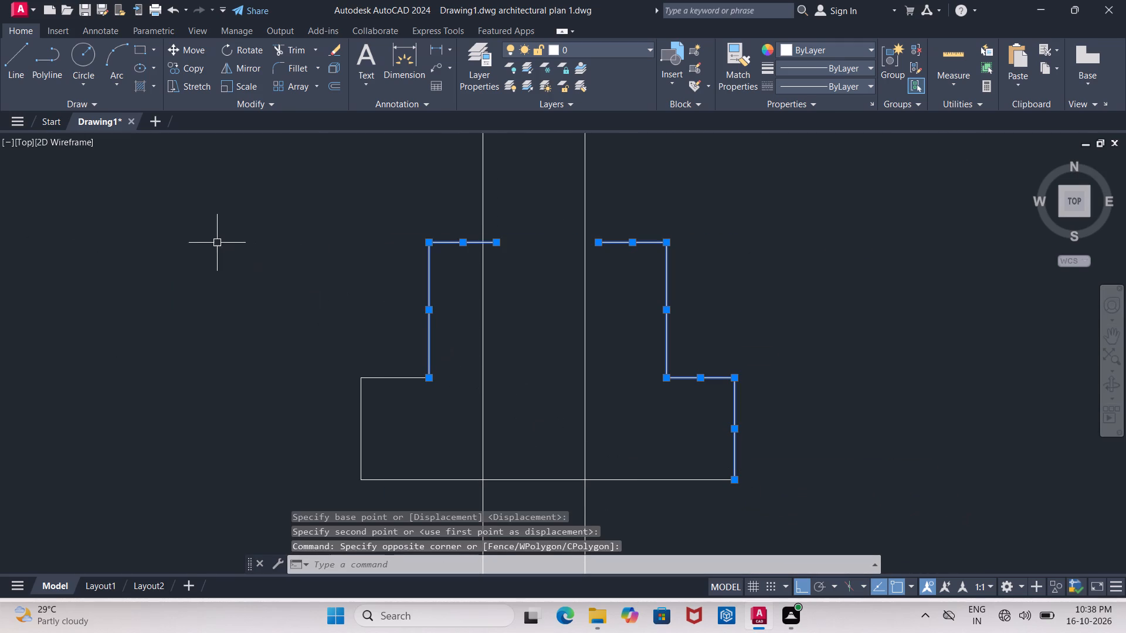
{"action": "left_click_drag", "start_coordinate": [217, 210], "coordinate": [267, 240]}
{"action": "left_click", "coordinate": [801, 527]}
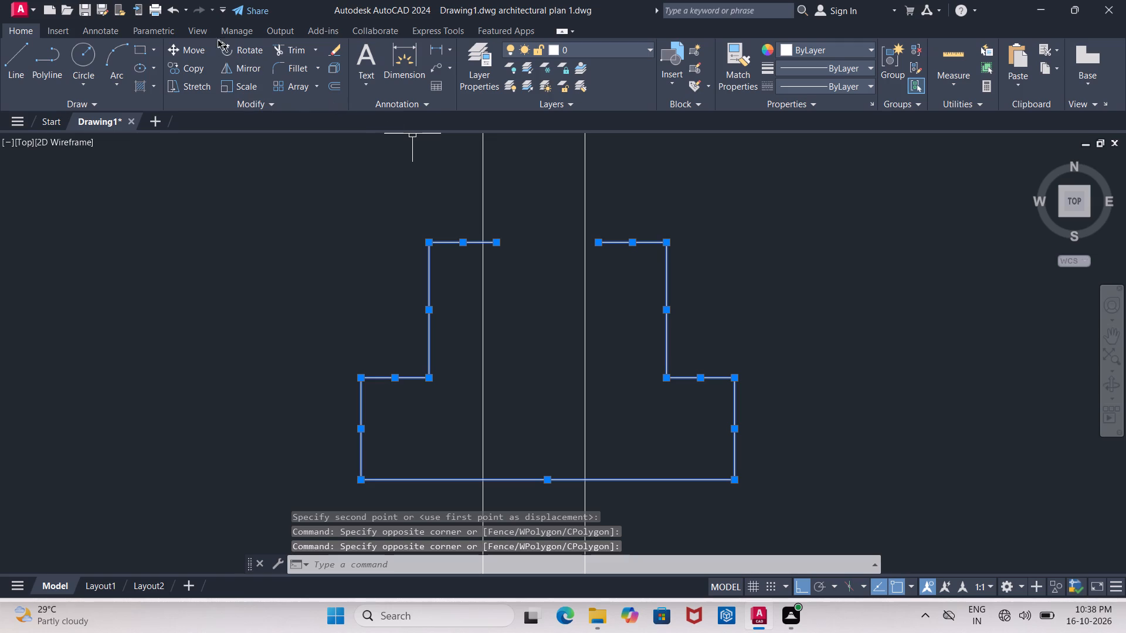
{"action": "left_click", "coordinate": [198, 53]}
{"action": "left_click", "coordinate": [496, 240]}
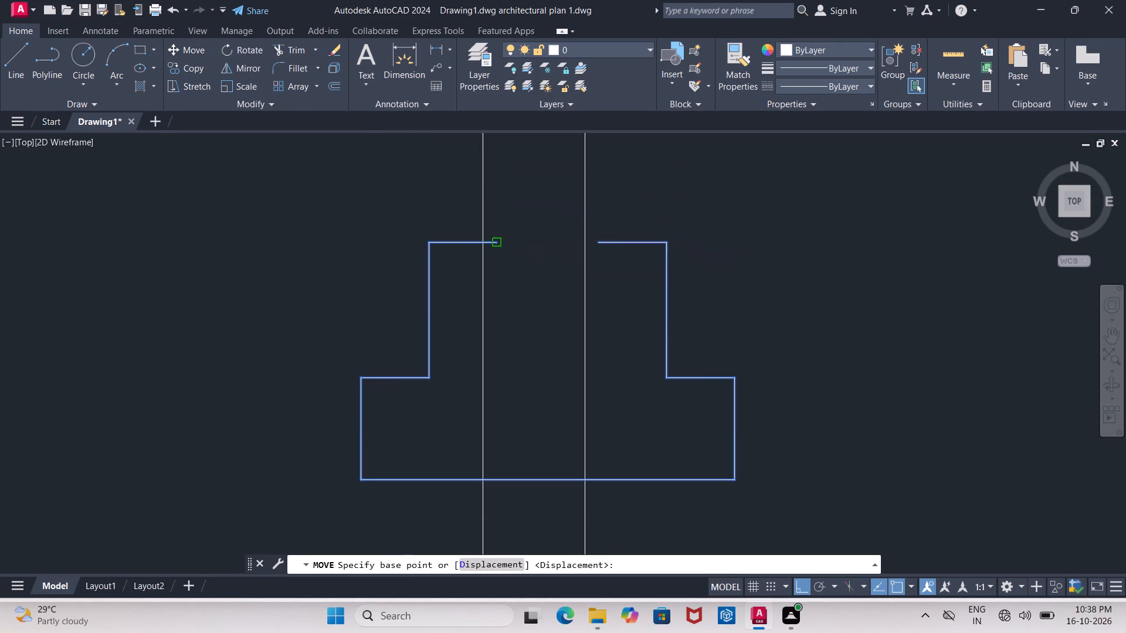
{"action": "left_click", "coordinate": [479, 240]}
Trim the right wall's two outer lines inside its footing, between the footing's top and base.
{"action": "scroll", "coordinate": [479, 240], "scroll_direction": "down", "scroll_amount": 3}
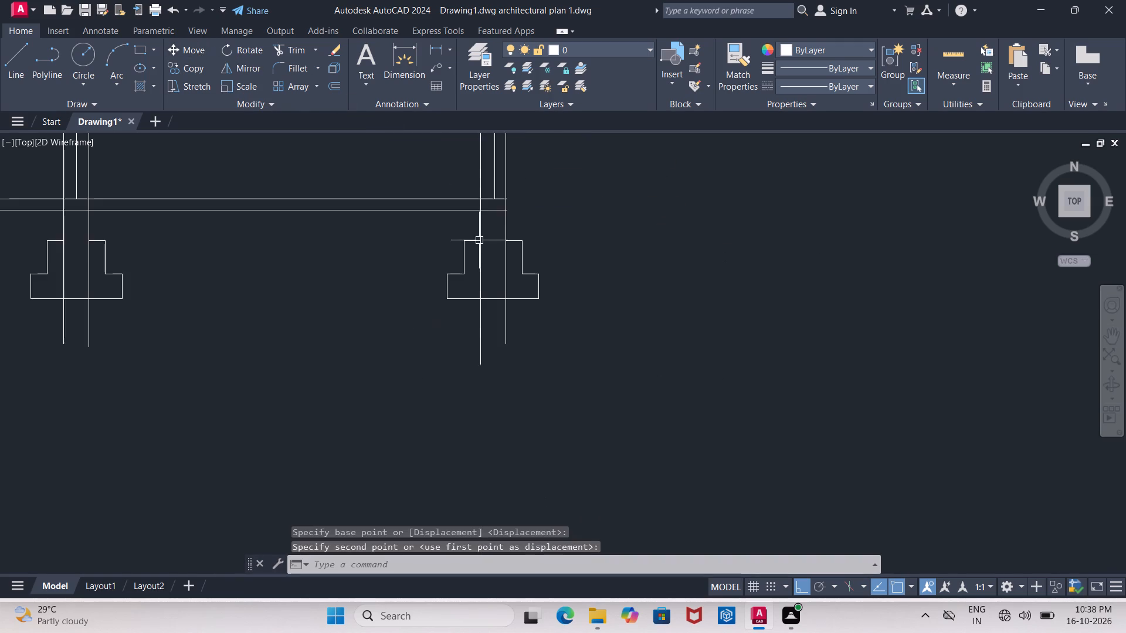
{"action": "scroll", "coordinate": [486, 244], "scroll_direction": "down", "scroll_amount": 2}
{"action": "scroll", "coordinate": [484, 251], "scroll_direction": "up", "scroll_amount": 1}
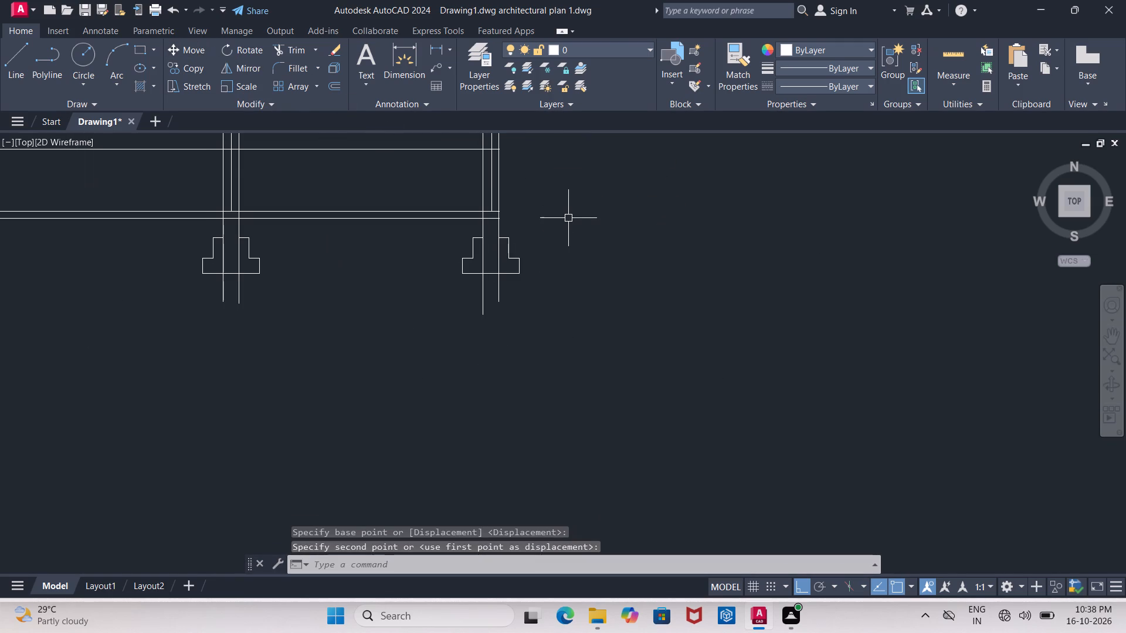
{"action": "key", "text": "Escape"}
{"action": "type", "text": "TR"}
{"action": "key", "text": "Return"}
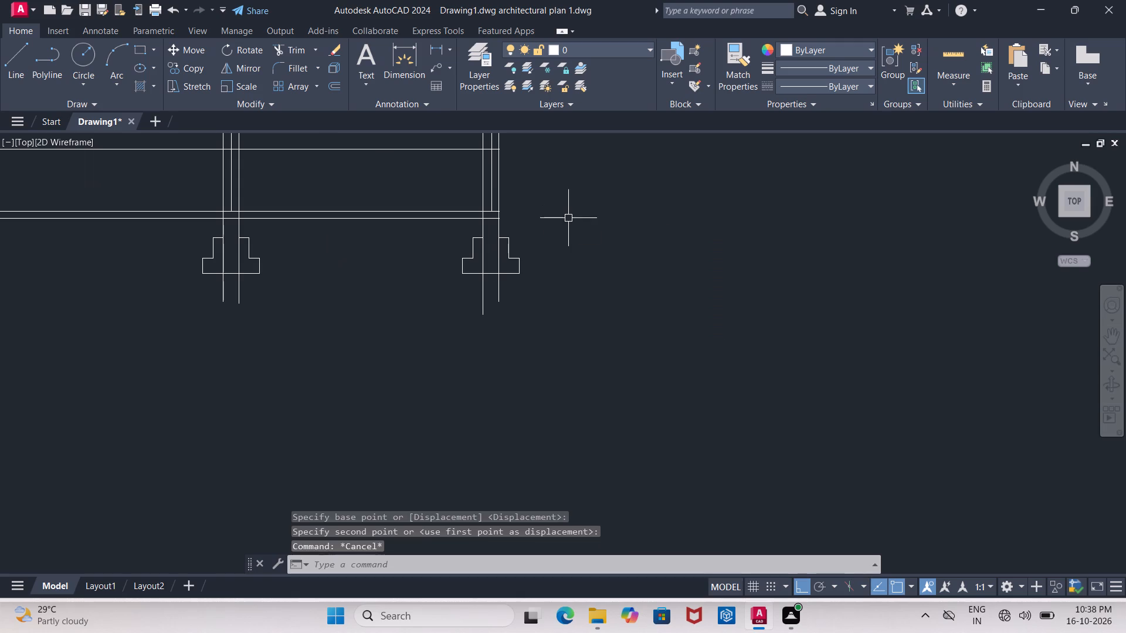
{"action": "key", "text": "Return"}
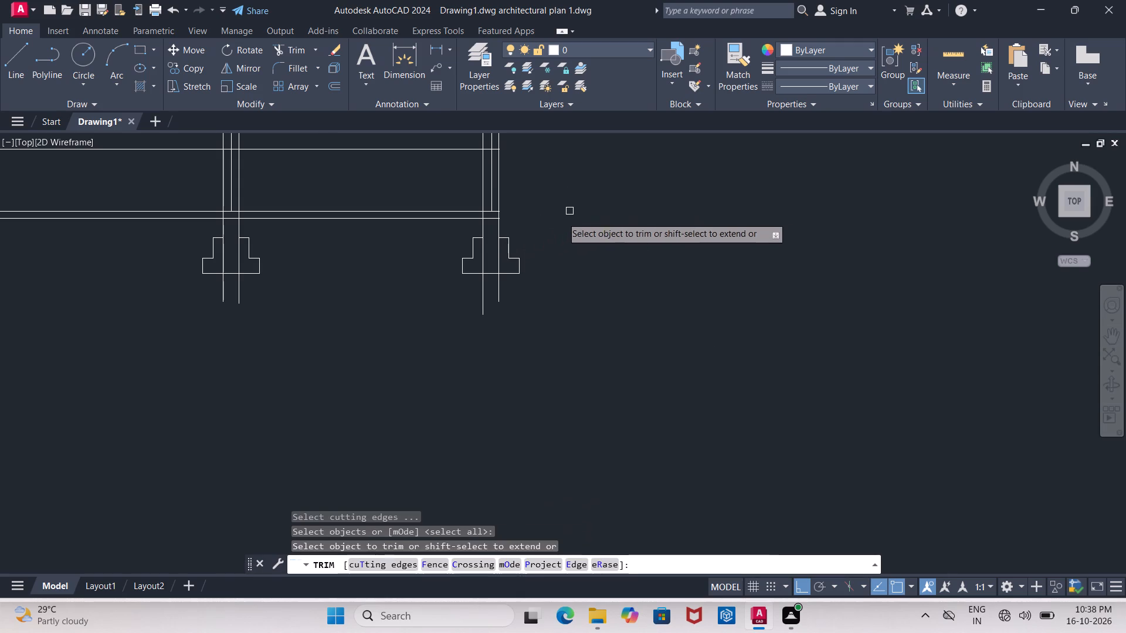
{"action": "scroll", "coordinate": [498, 261], "scroll_direction": "up", "scroll_amount": 2}
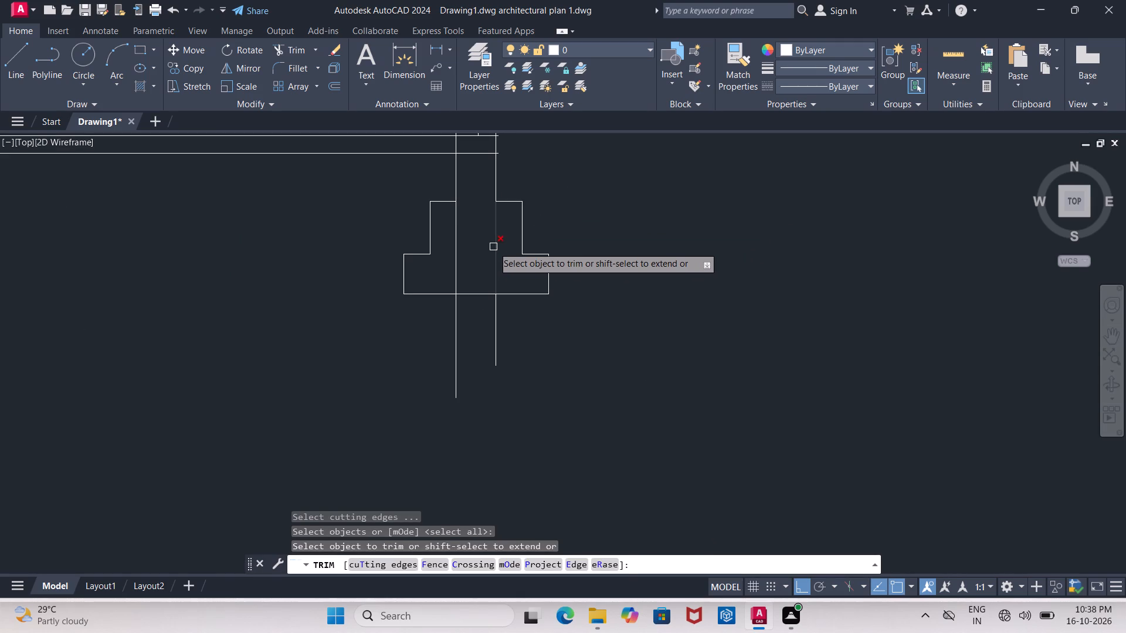
{"action": "left_click", "coordinate": [493, 247]}
{"action": "left_click", "coordinate": [455, 237]}
Trim the middle wall's two outer lines inside its footing in the same way, and finish trimming.
{"action": "scroll", "coordinate": [455, 237], "scroll_direction": "down", "scroll_amount": 2}
{"action": "middle_click_drag", "start_coordinate": [462, 237], "coordinate": [613, 232]}
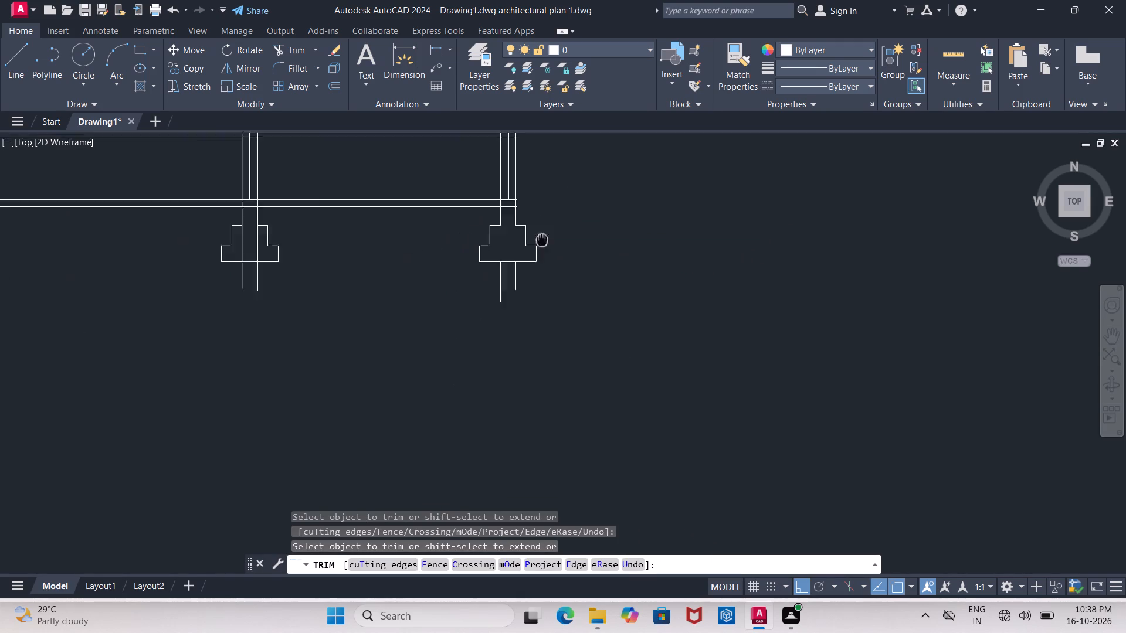
{"action": "middle_click_drag", "start_coordinate": [613, 232], "coordinate": [623, 229]}
{"action": "scroll", "coordinate": [362, 236], "scroll_direction": "up", "scroll_amount": 2}
{"action": "left_click", "coordinate": [352, 238]}
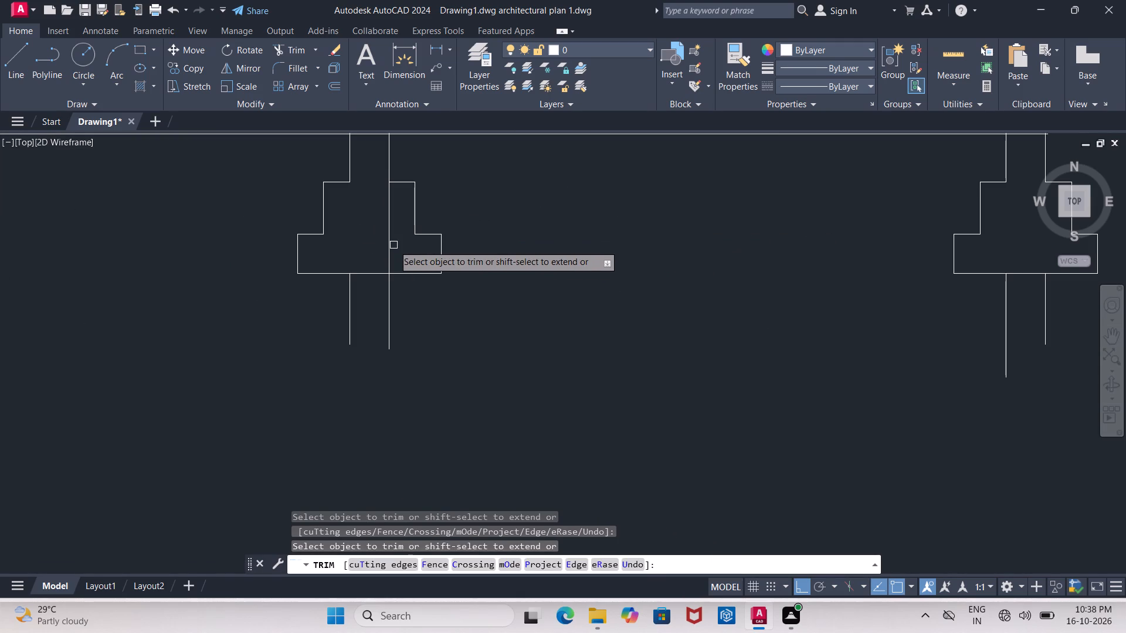
{"action": "left_click", "coordinate": [384, 247]}
{"action": "left_click", "coordinate": [390, 247]}
{"action": "scroll", "coordinate": [390, 247], "scroll_direction": "down", "scroll_amount": 2}
{"action": "middle_click_drag", "start_coordinate": [393, 246], "coordinate": [752, 216]}
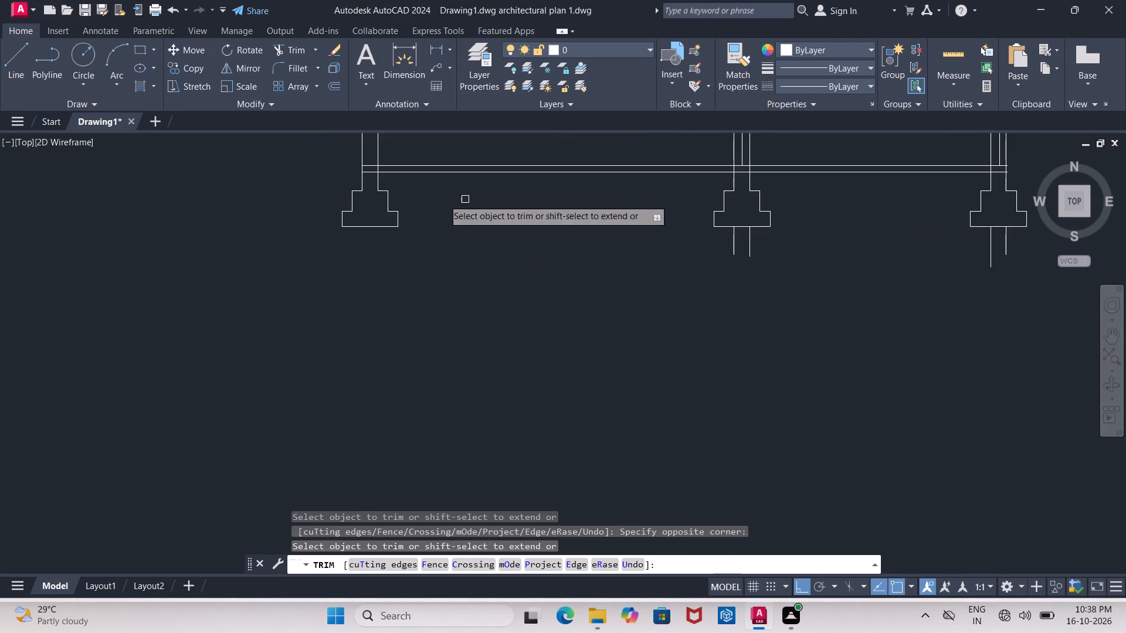
{"action": "scroll", "coordinate": [536, 226], "scroll_direction": "down", "scroll_amount": 1}
{"action": "key", "text": "Escape"}
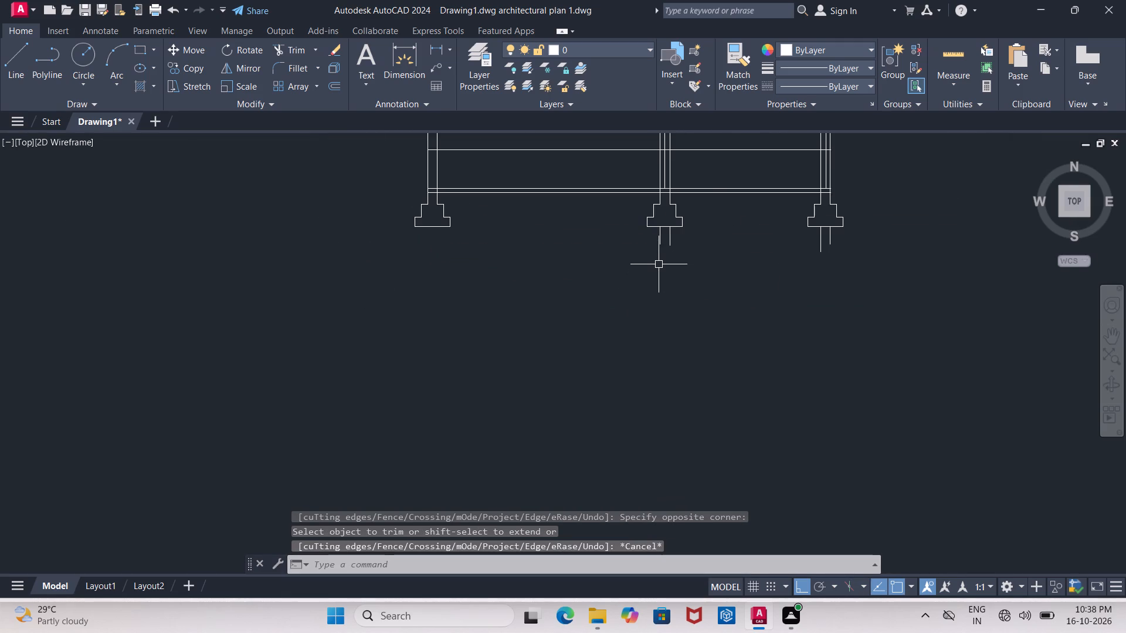
{"action": "scroll", "coordinate": [659, 263], "scroll_direction": "up", "scroll_amount": 1}
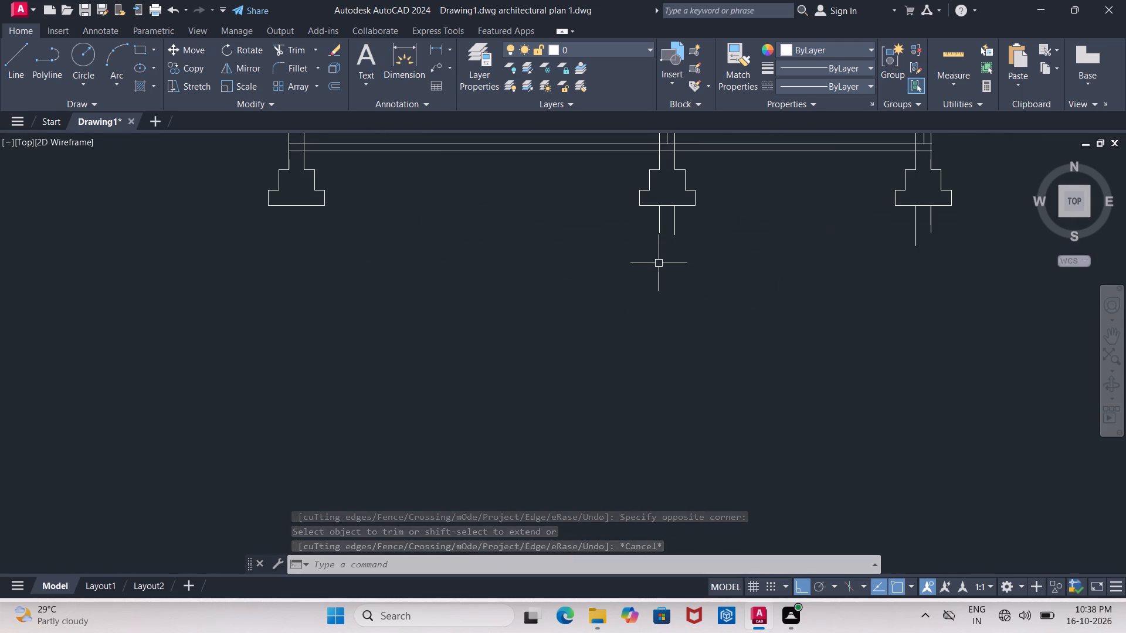
Delete the four leftover wall line pieces hanging below the middle and right footings.
{"action": "left_click", "coordinate": [663, 229]}
{"action": "left_click", "coordinate": [677, 223]}
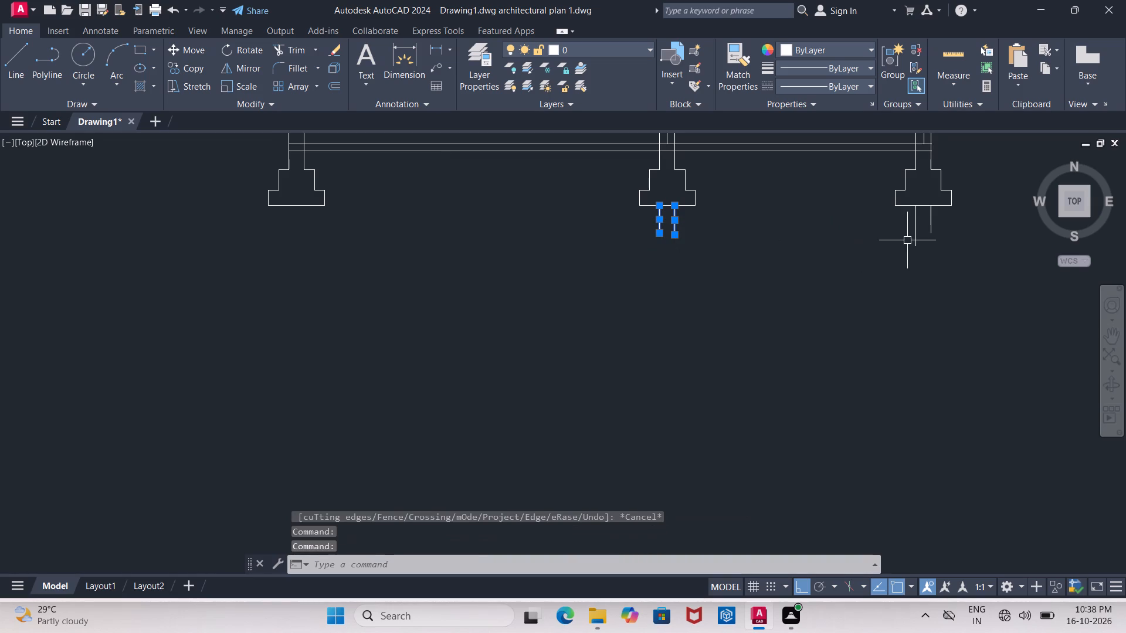
{"action": "left_click", "coordinate": [913, 230]}
{"action": "left_click", "coordinate": [930, 225]}
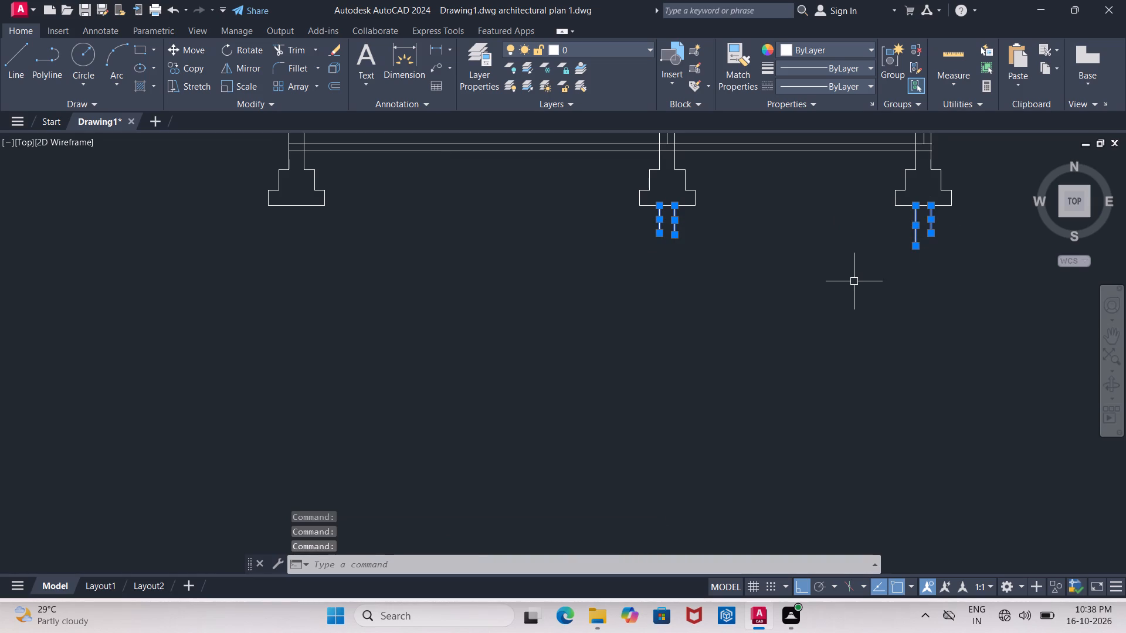
{"action": "key", "text": "Delete"}
Delete the extra vertical line running inside the middle wall and the one inside the right wall.
{"action": "scroll", "coordinate": [240, 195], "scroll_direction": "down", "scroll_amount": 4}
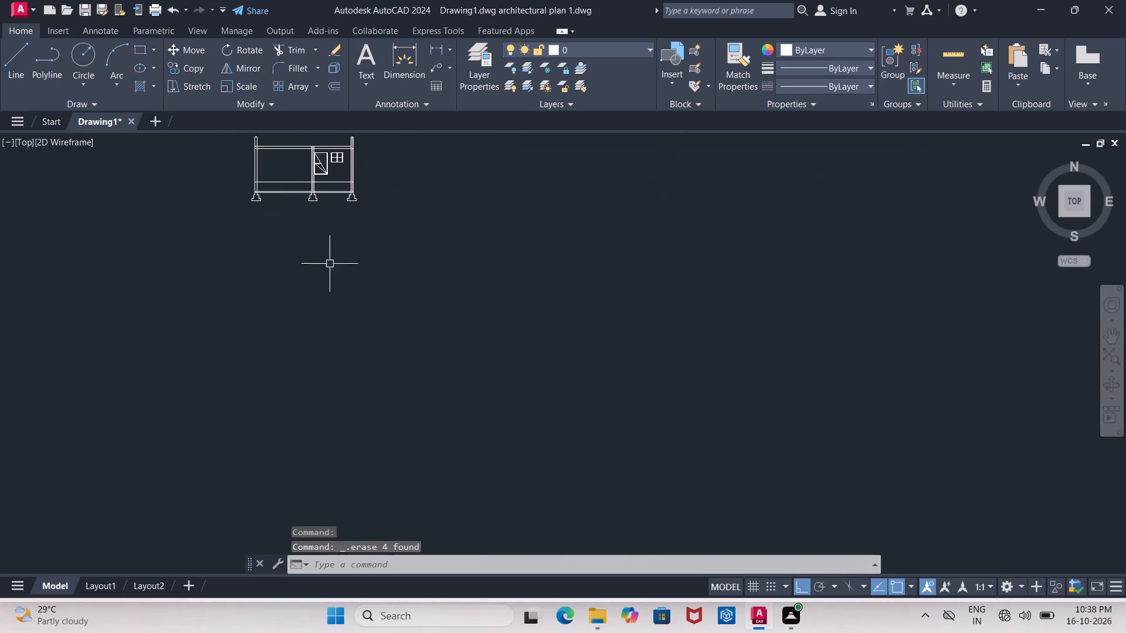
{"action": "middle_click_drag", "start_coordinate": [238, 175], "coordinate": [262, 223]}
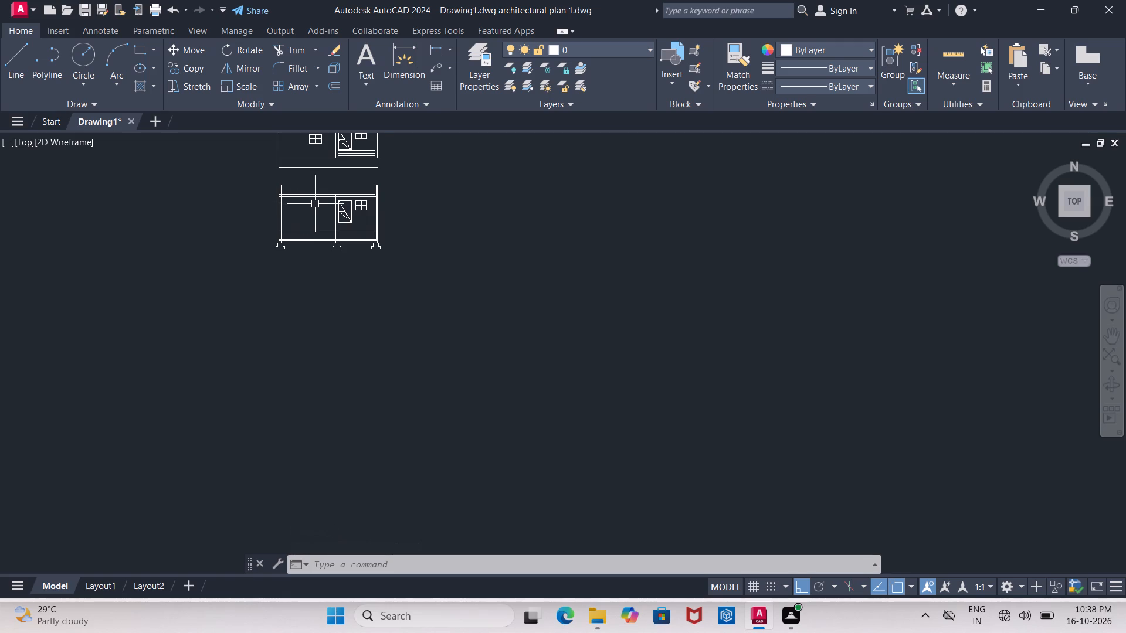
{"action": "scroll", "coordinate": [317, 207], "scroll_direction": "down", "scroll_amount": 2}
{"action": "scroll", "coordinate": [317, 207], "scroll_direction": "up", "scroll_amount": 2}
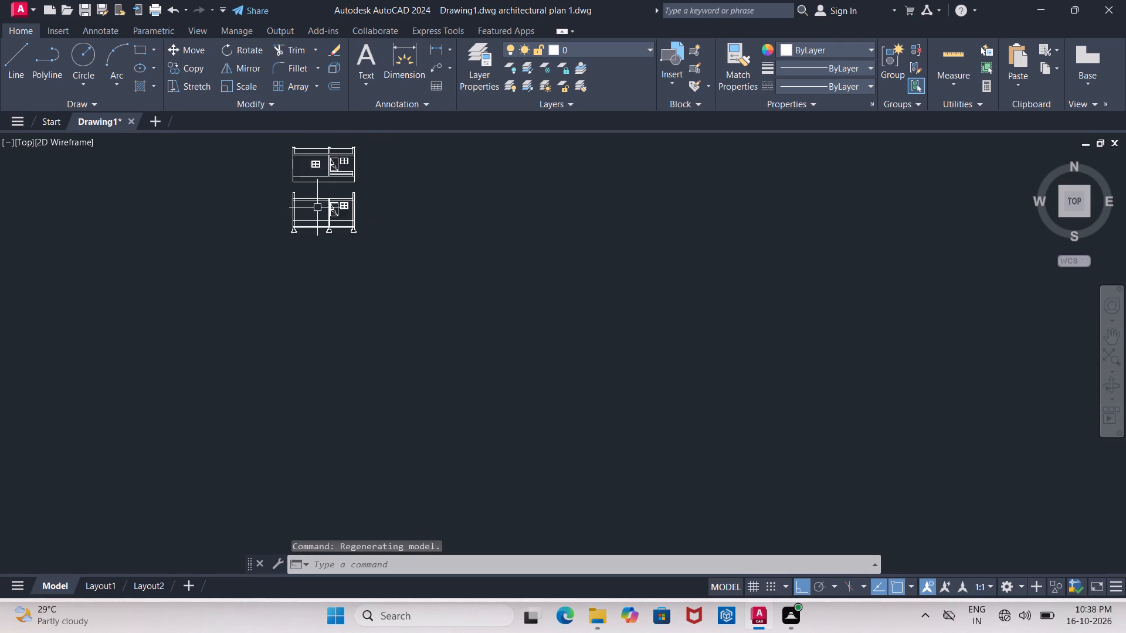
{"action": "scroll", "coordinate": [321, 211], "scroll_direction": "up", "scroll_amount": 4}
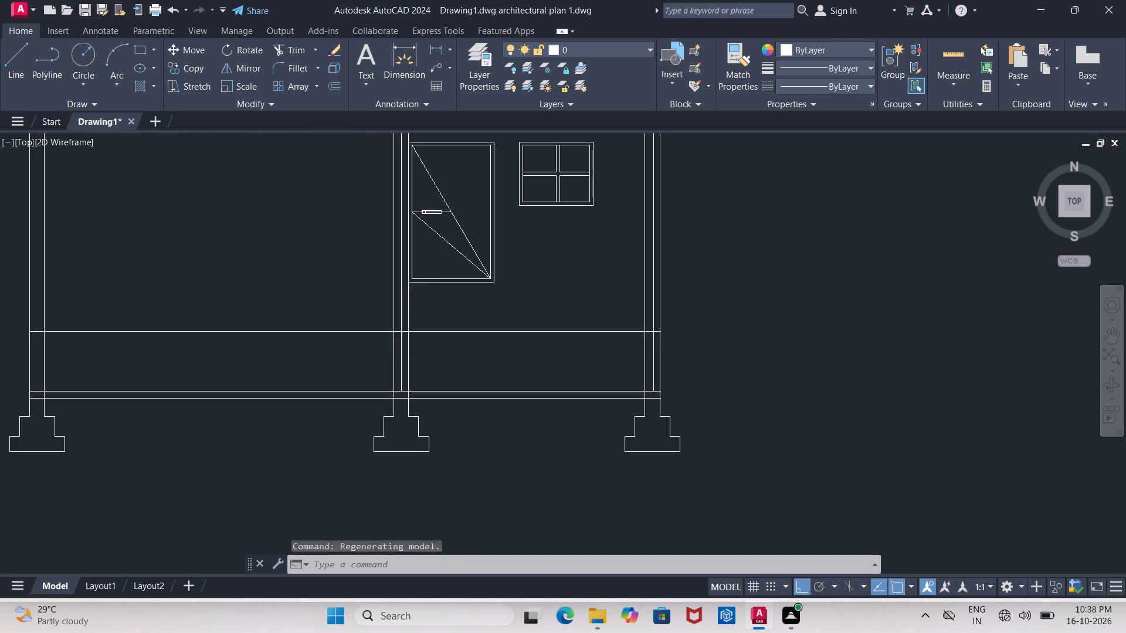
{"action": "left_click", "coordinate": [399, 351]}
{"action": "key", "text": "Delete"}
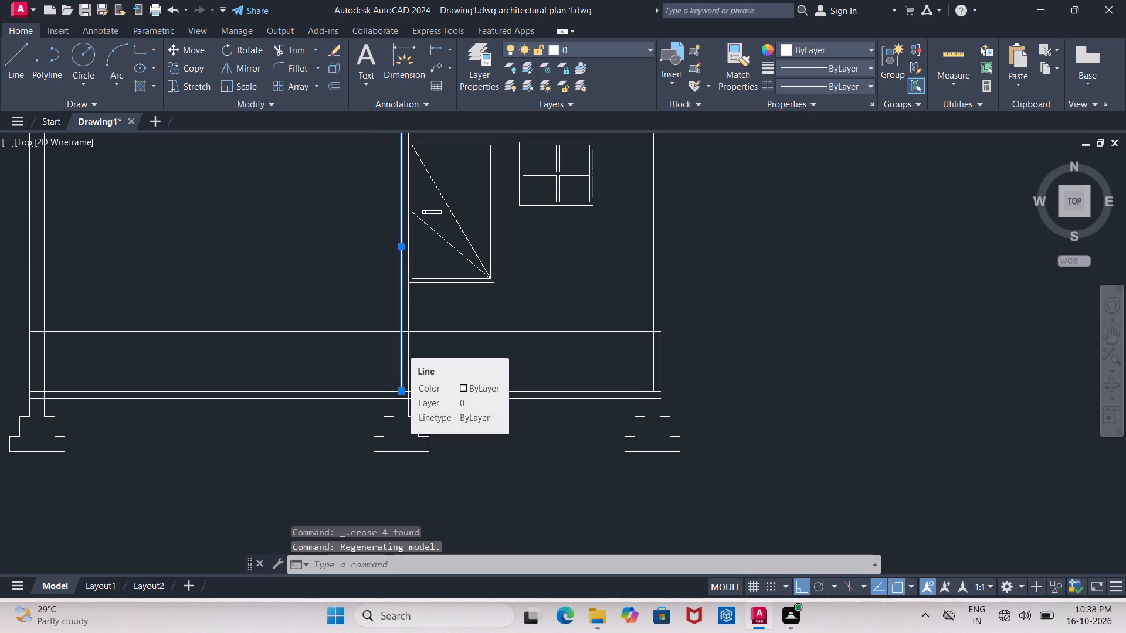
{"action": "left_click", "coordinate": [652, 373]}
{"action": "key", "text": "Delete"}
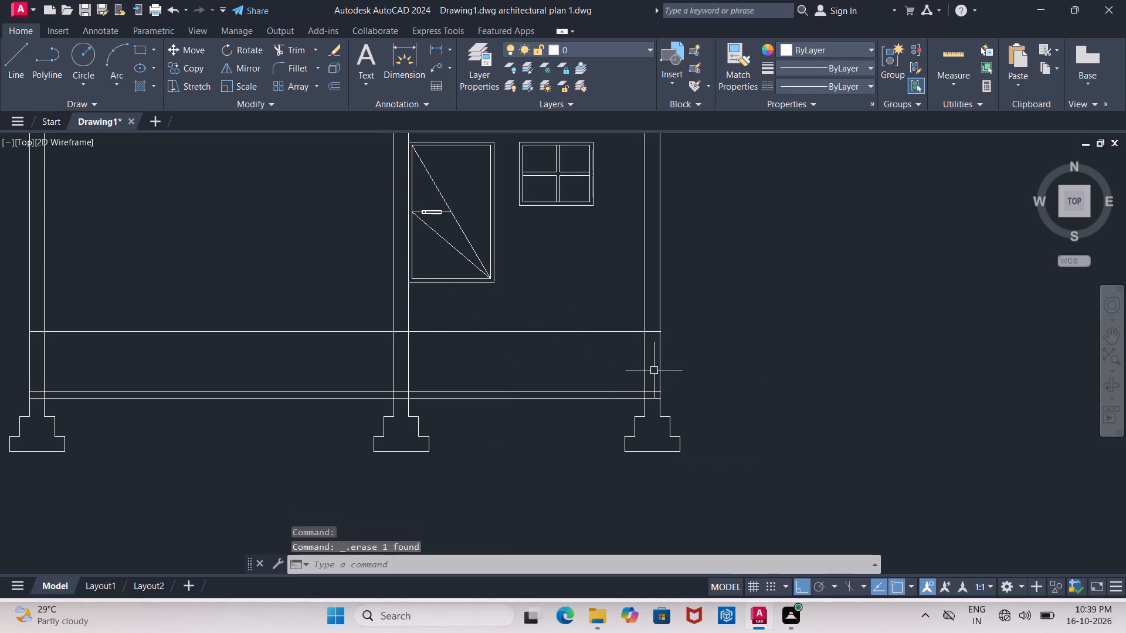
Offset the single horizontal floor line below the door 4" downward.
{"action": "middle_click_drag", "start_coordinate": [509, 415], "coordinate": [628, 420]}
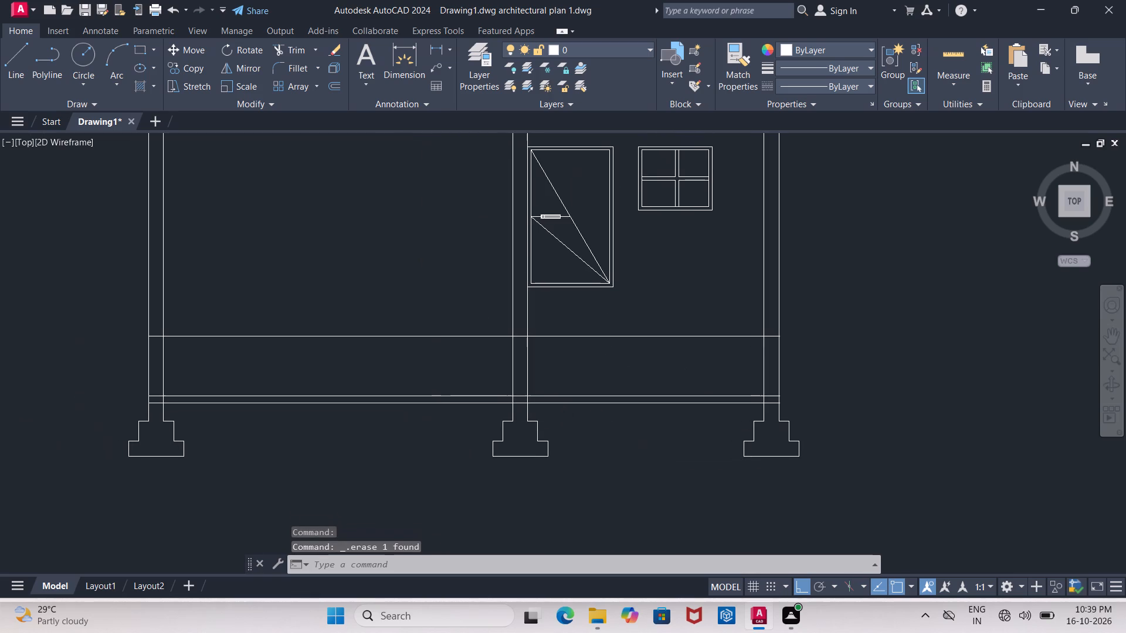
{"action": "key", "text": "Escape"}
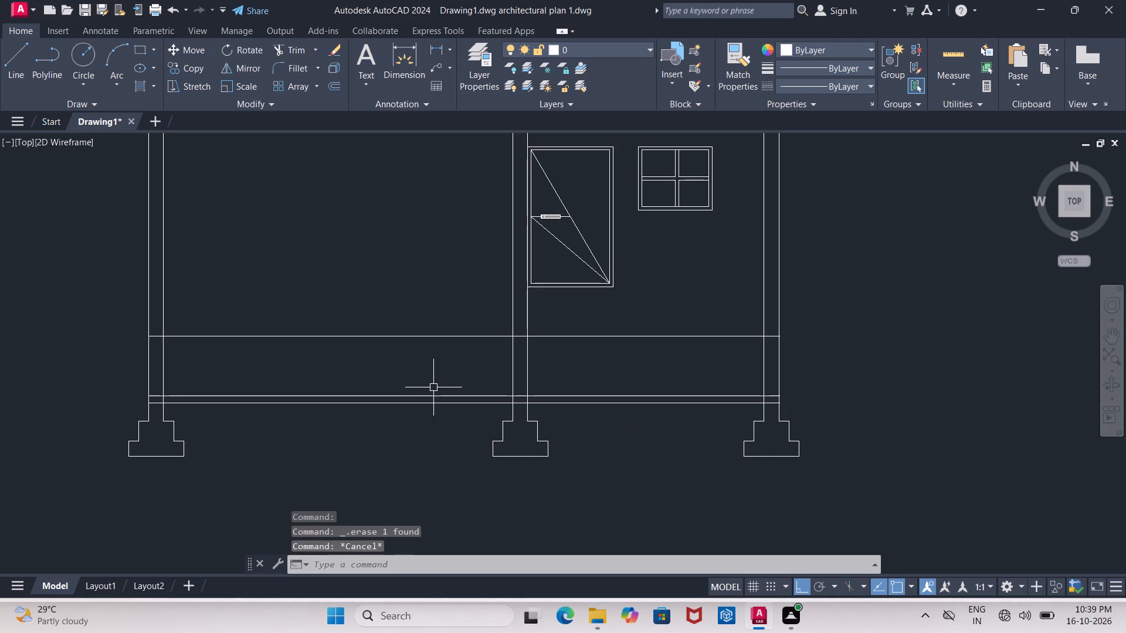
{"action": "key", "text": "o"}
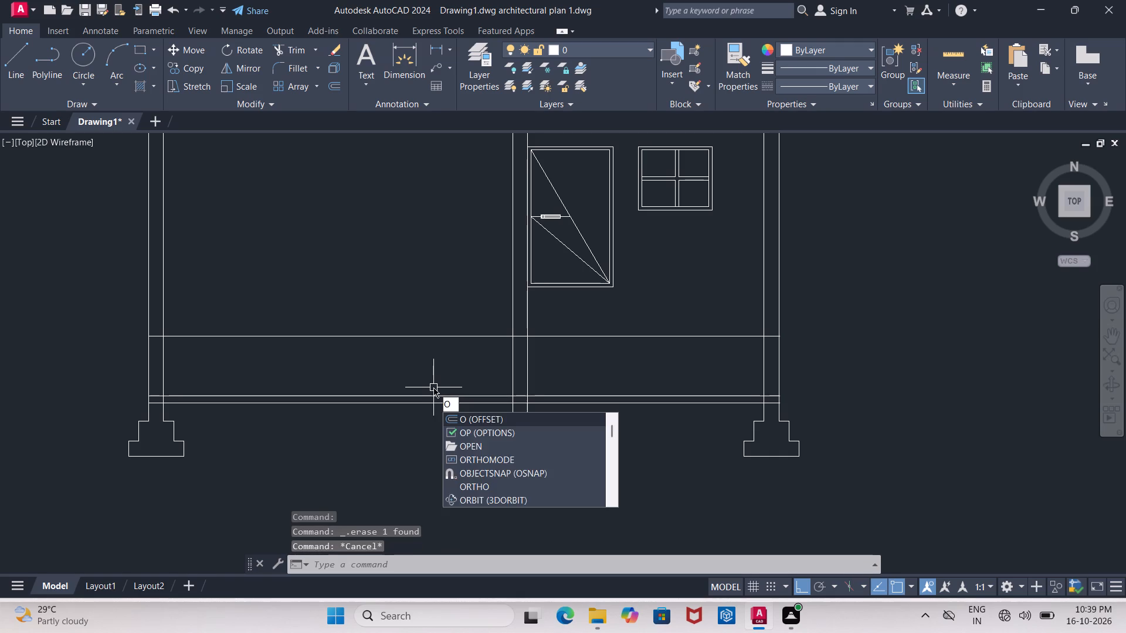
{"action": "key", "text": "Return"}
{"action": "type", "text": "4\""}
{"action": "key", "text": "Return"}
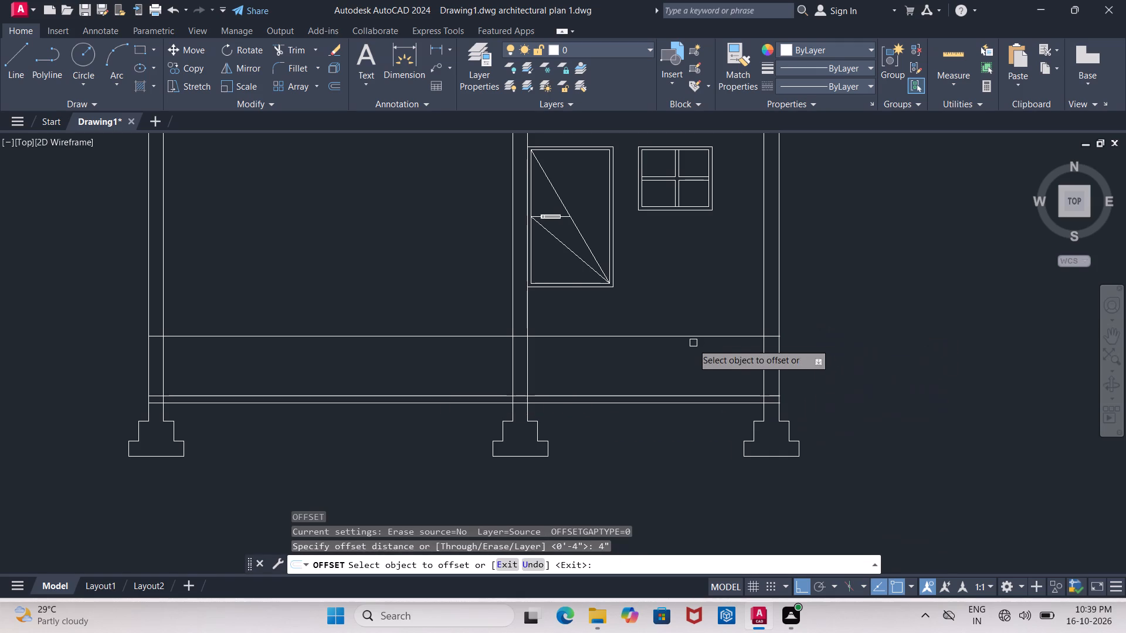
{"action": "left_click", "coordinate": [693, 339]}
{"action": "left_click", "coordinate": [692, 359]}
{"action": "key", "text": "Return"}
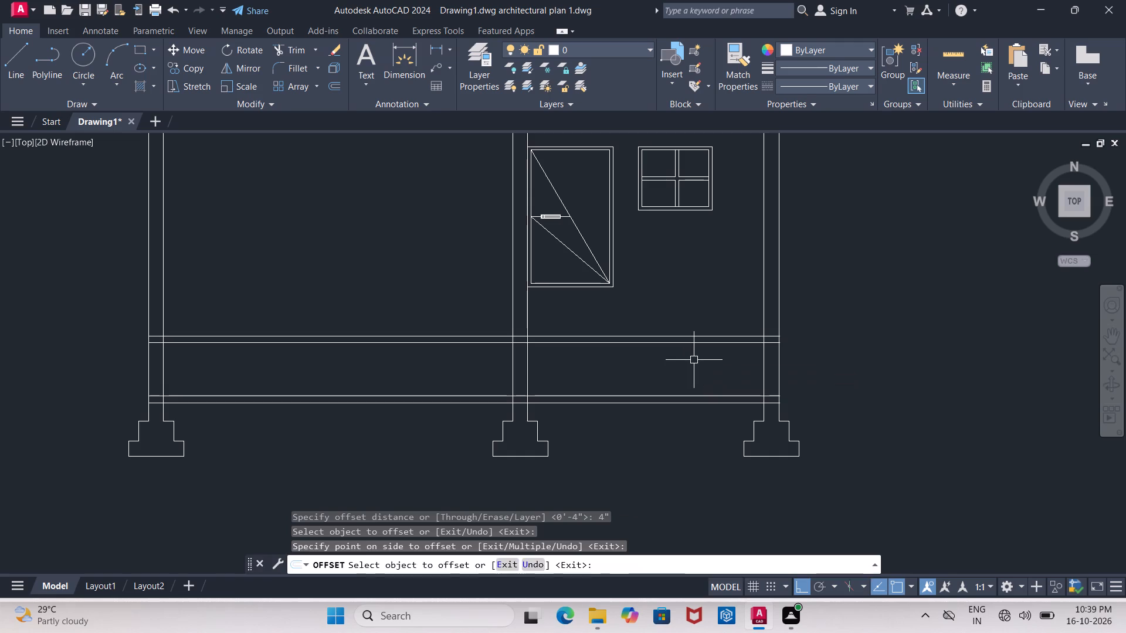
Offset the lower line of the new floor pair 6" downward.
{"action": "key", "text": "Return"}
{"action": "type", "text": "6\""}
{"action": "key", "text": "Return"}
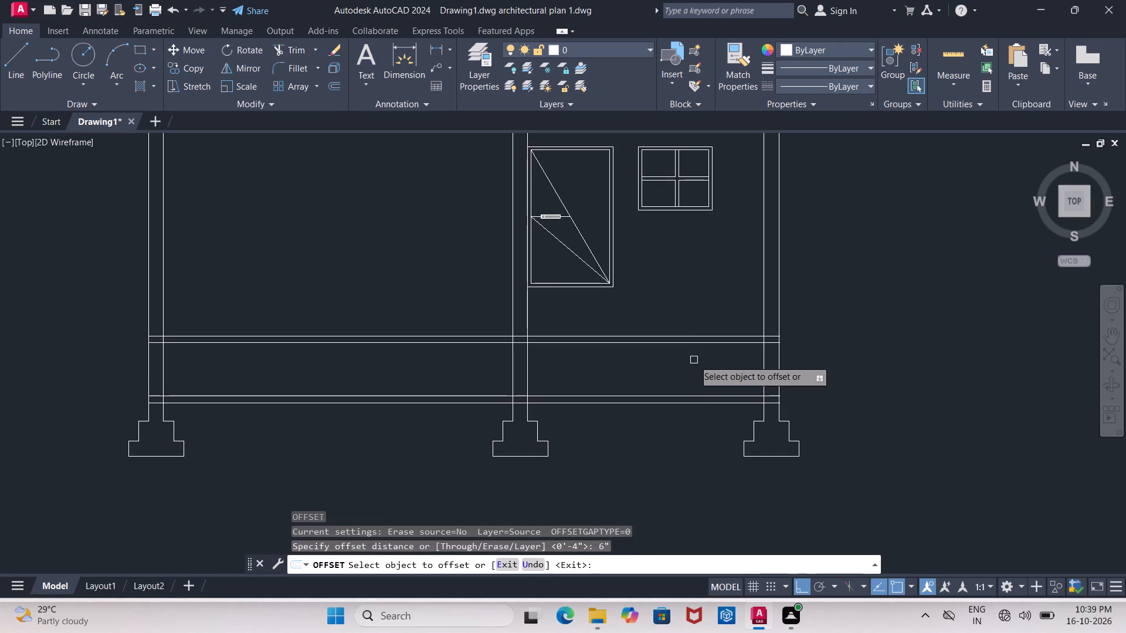
{"action": "left_click", "coordinate": [695, 345]}
{"action": "left_click", "coordinate": [691, 393]}
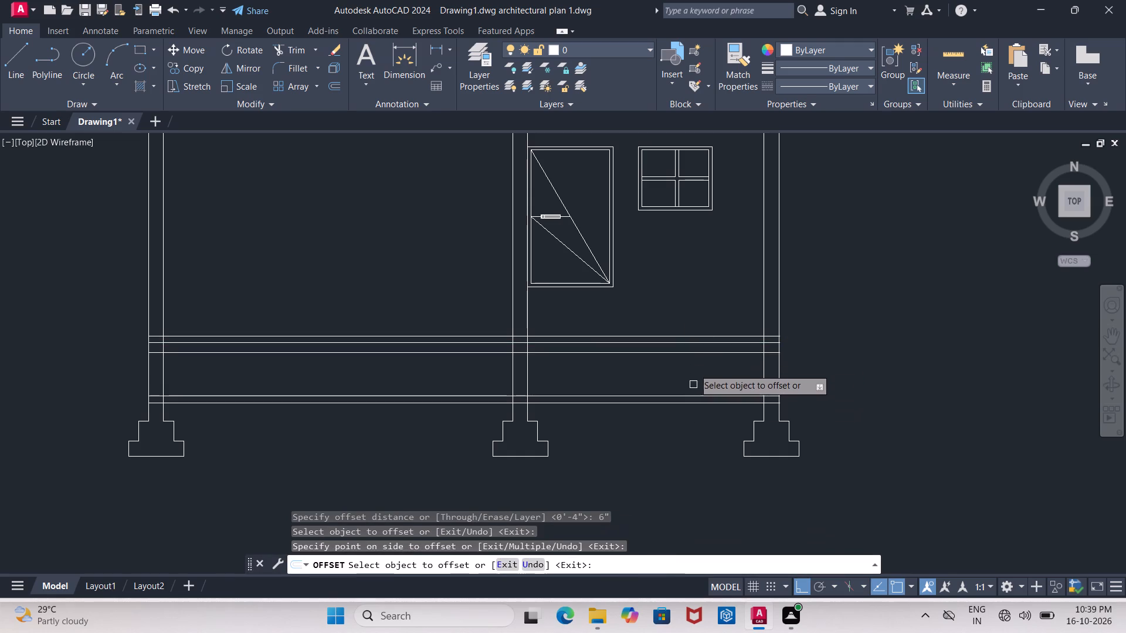
{"action": "key", "text": "Return"}
Offset the lowest of the new floor layer lines another 9" downward and finish offsetting.
{"action": "key", "text": "Return"}
{"action": "type", "text": "9\""}
{"action": "key", "text": "Return"}
{"action": "left_click", "coordinate": [622, 352]}
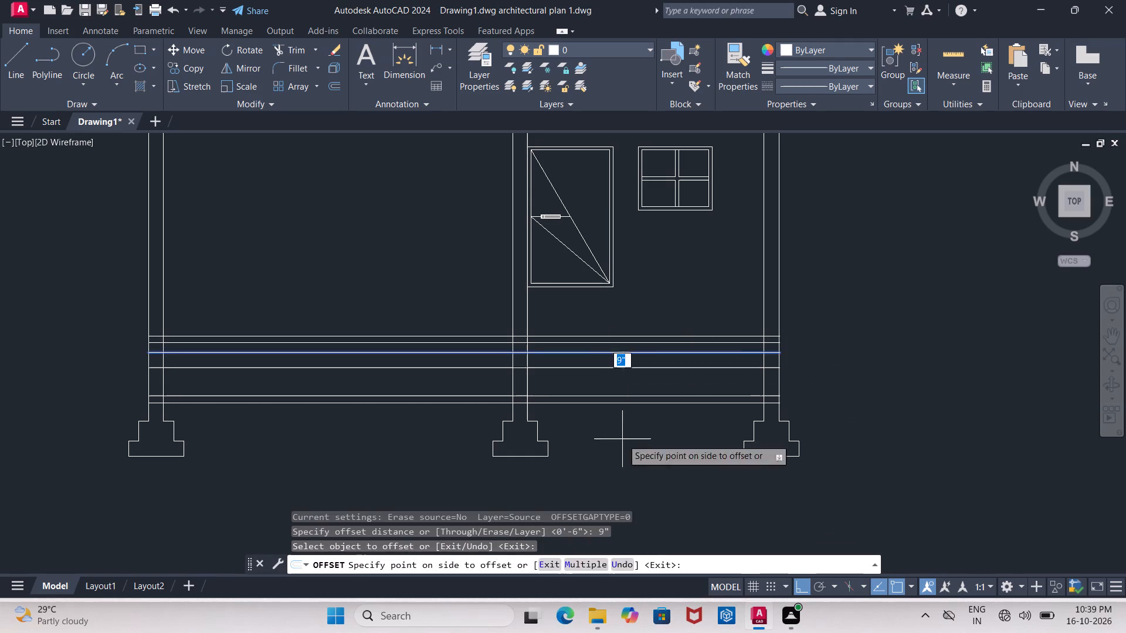
{"action": "left_click", "coordinate": [622, 439]}
{"action": "middle_click_drag", "start_coordinate": [439, 353], "coordinate": [623, 339]}
{"action": "middle_click_drag", "start_coordinate": [525, 308], "coordinate": [520, 308]}
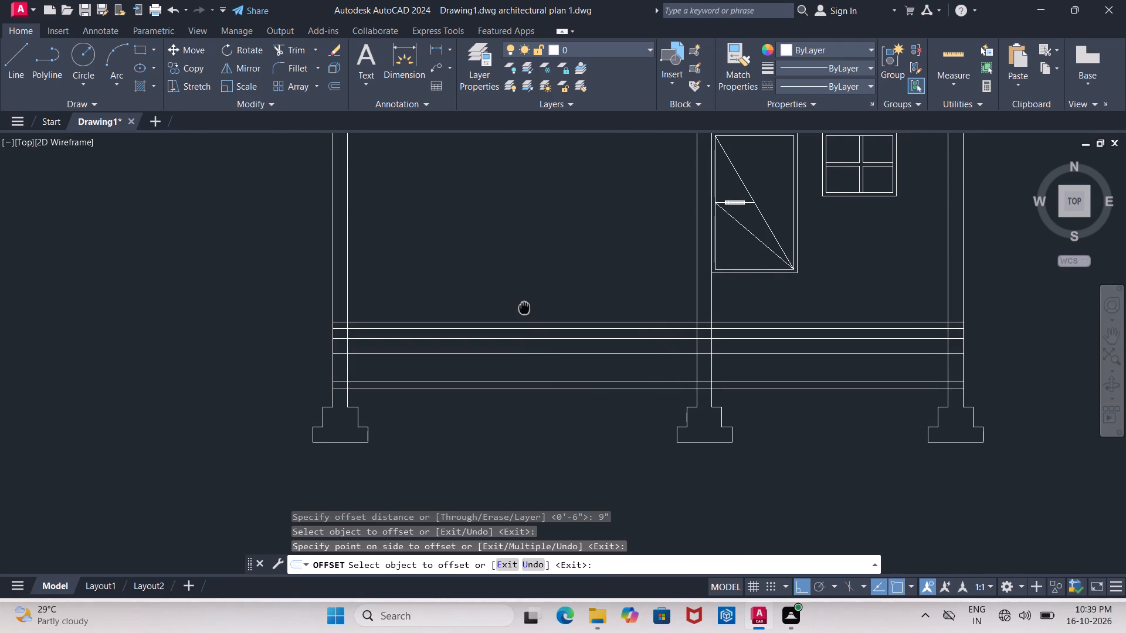
{"action": "middle_click_drag", "start_coordinate": [520, 308], "coordinate": [507, 308]}
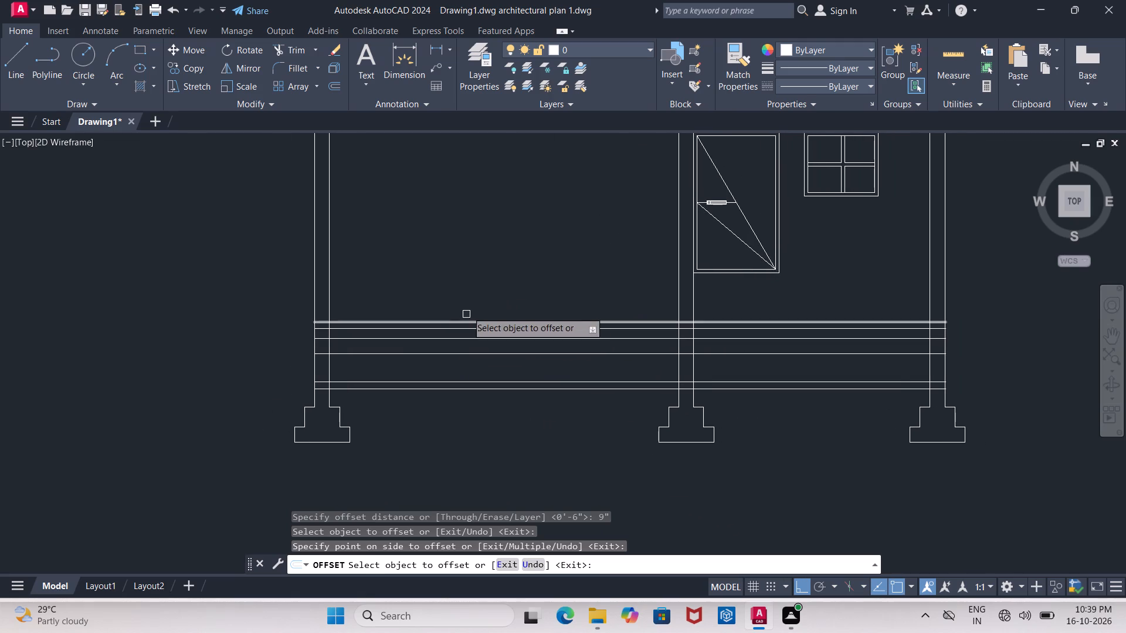
{"action": "key", "text": "Escape"}
Trim the four horizontal lines below the top floor pair where they cross inside the left wall.
{"action": "type", "text": "TR"}
{"action": "key", "text": "Return"}
{"action": "key", "text": "Return"}
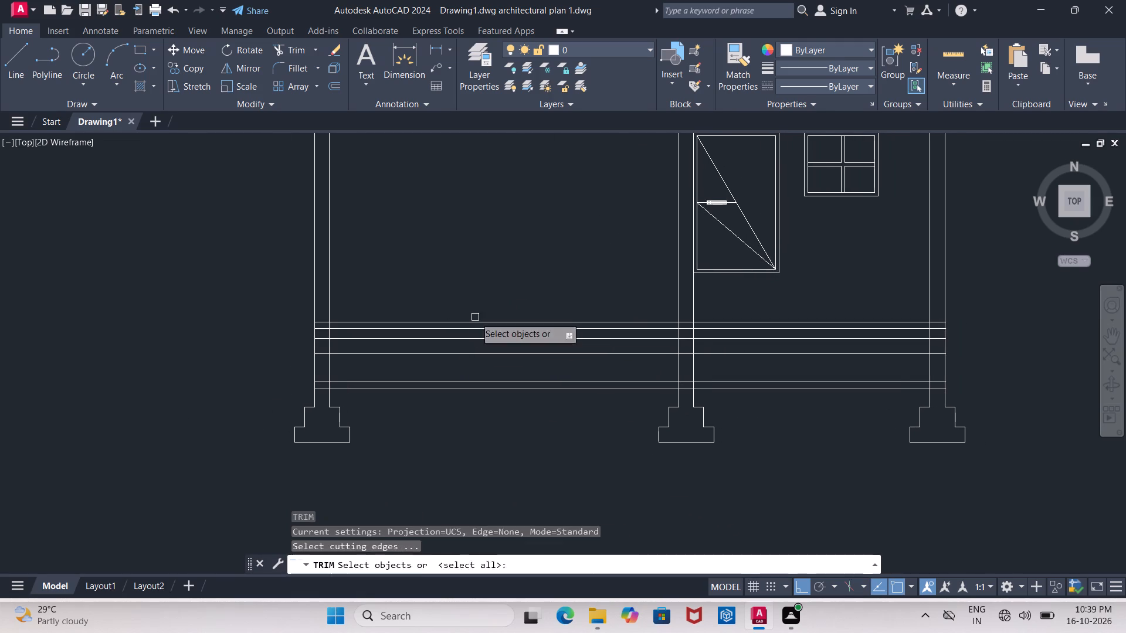
{"action": "scroll", "coordinate": [273, 354], "scroll_direction": "up", "scroll_amount": 2}
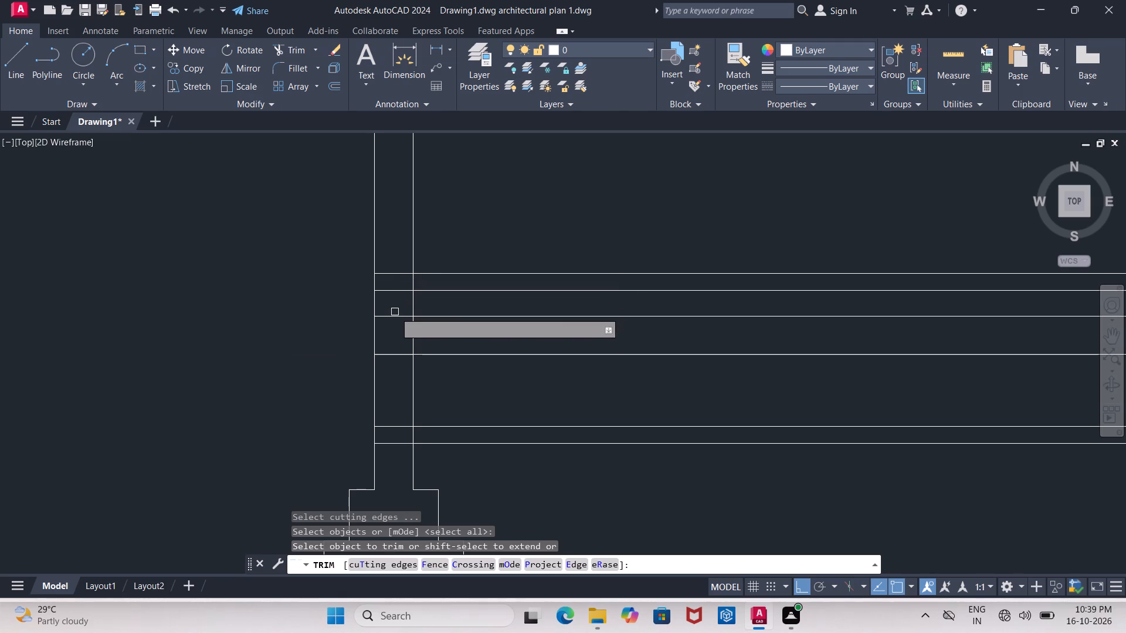
{"action": "left_click_drag", "start_coordinate": [394, 306], "coordinate": [394, 312]}
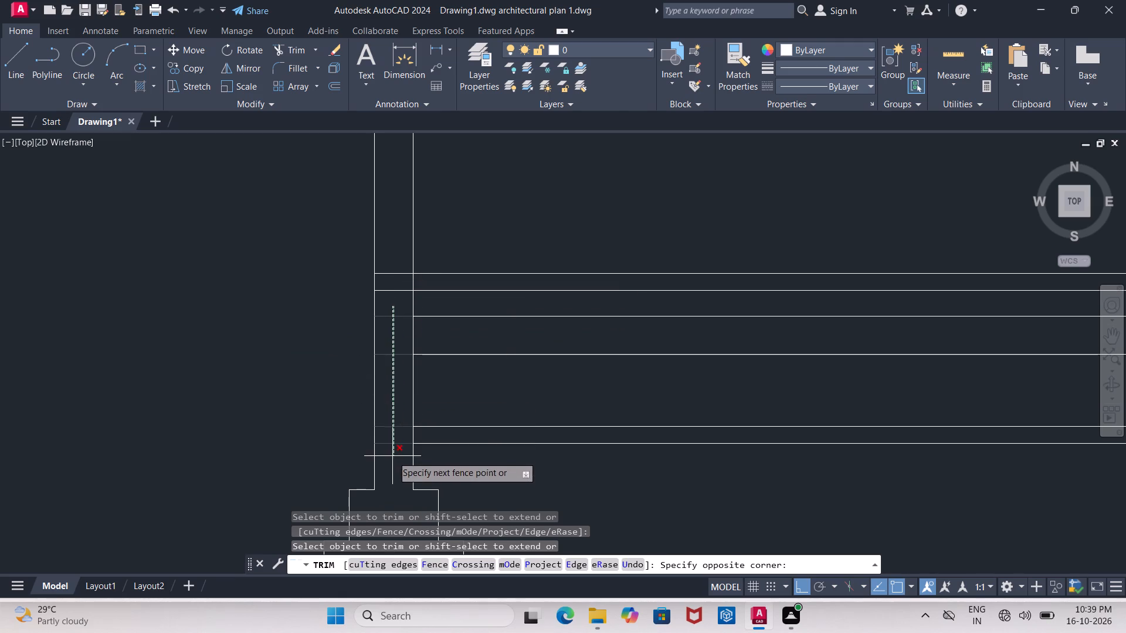
{"action": "left_click", "coordinate": [392, 457]}
Trim the same four lower horizontal lines where they cross inside the middle wall.
{"action": "scroll", "coordinate": [392, 451], "scroll_direction": "down", "scroll_amount": 2}
{"action": "middle_click_drag", "start_coordinate": [392, 451], "coordinate": [363, 365]}
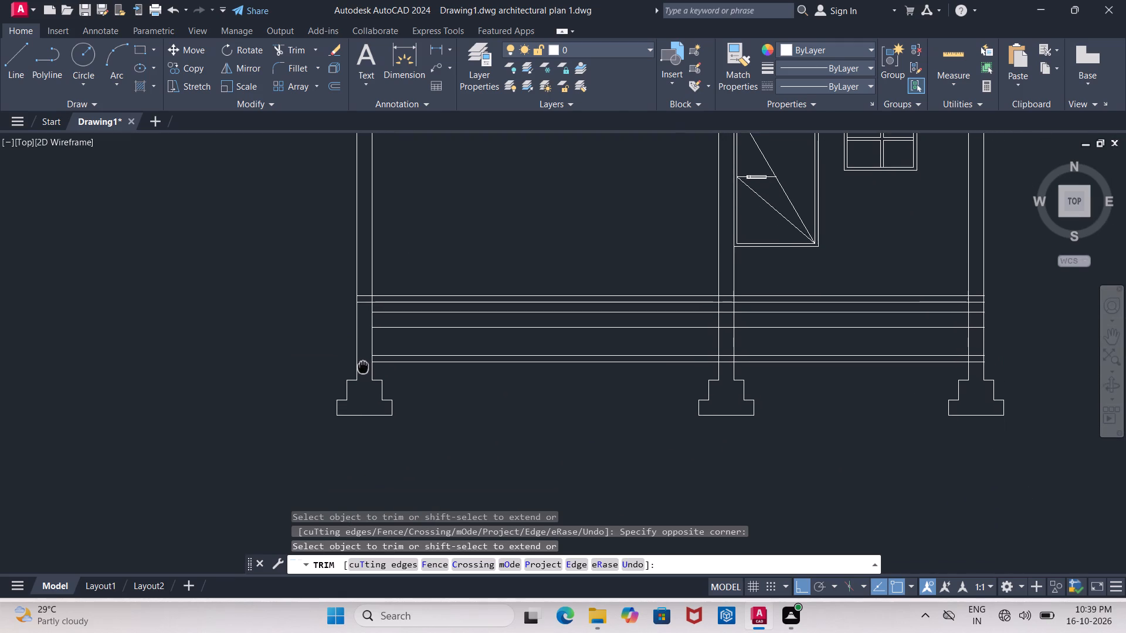
{"action": "middle_click_drag", "start_coordinate": [363, 365], "coordinate": [363, 362]}
{"action": "middle_click_drag", "start_coordinate": [543, 395], "coordinate": [353, 386]}
{"action": "scroll", "coordinate": [573, 323], "scroll_direction": "up", "scroll_amount": 1}
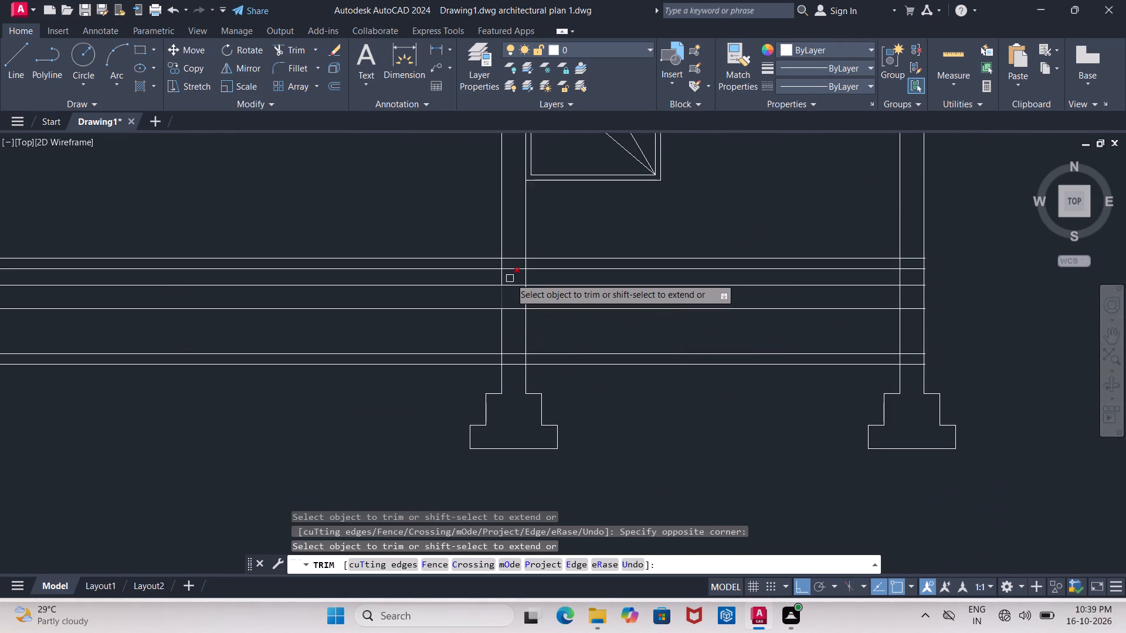
{"action": "scroll", "coordinate": [513, 289], "scroll_direction": "down", "scroll_amount": 2}
{"action": "scroll", "coordinate": [514, 290], "scroll_direction": "up", "scroll_amount": 1}
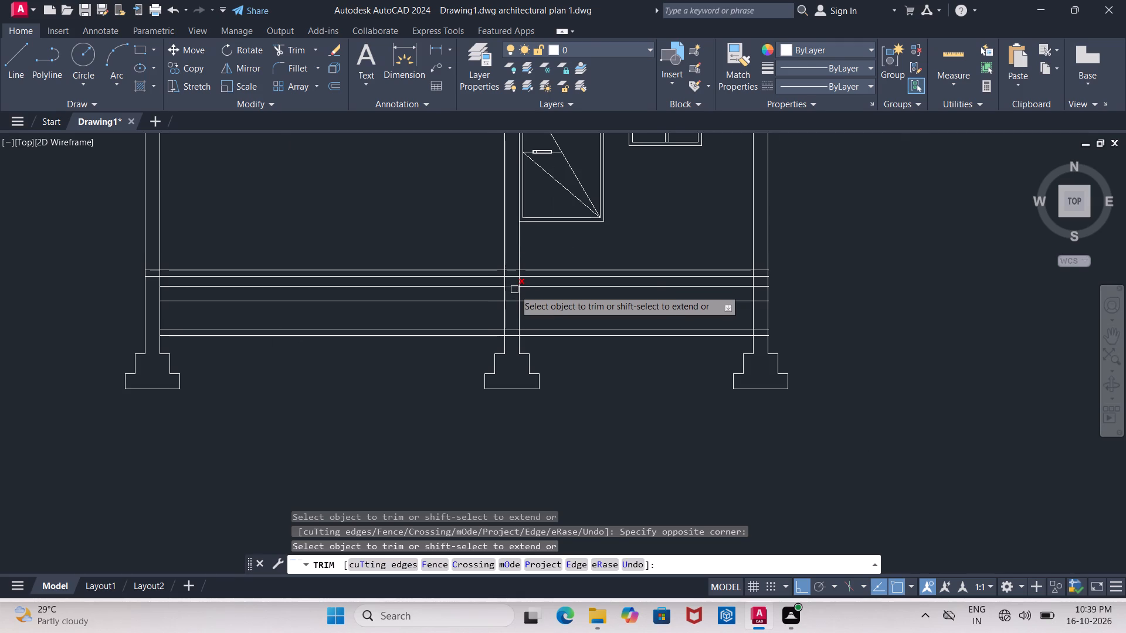
{"action": "scroll", "coordinate": [514, 290], "scroll_direction": "up", "scroll_amount": 2}
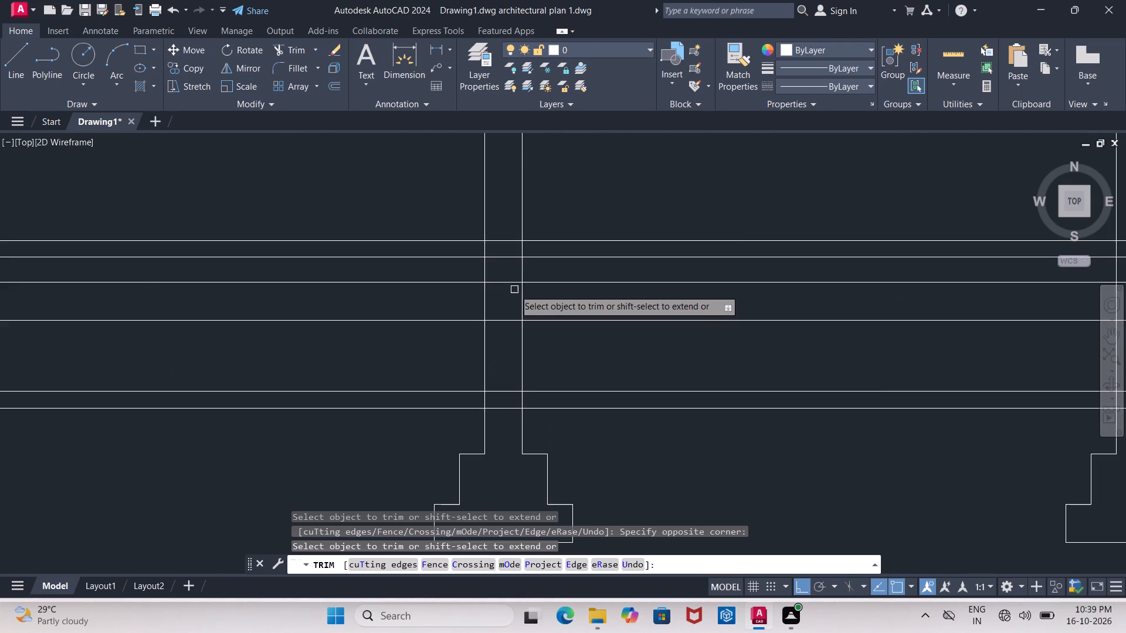
{"action": "left_click_drag", "start_coordinate": [508, 274], "coordinate": [501, 409]}
Trim the same four lower horizontal lines where they cross inside the right wall.
{"action": "scroll", "coordinate": [501, 400], "scroll_direction": "down", "scroll_amount": 1}
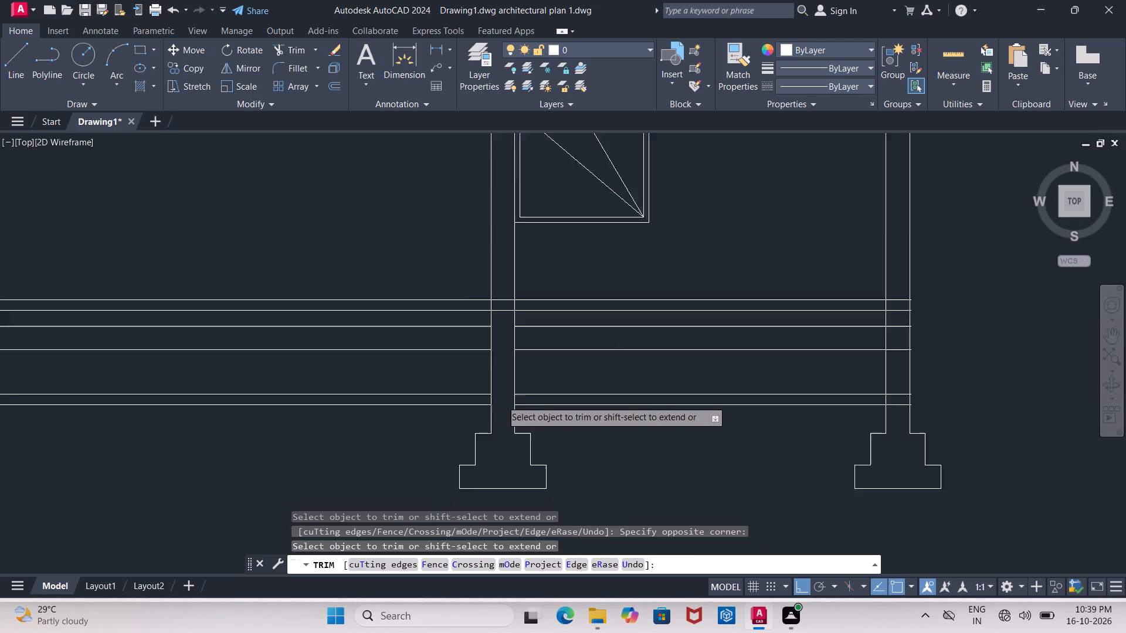
{"action": "scroll", "coordinate": [501, 400], "scroll_direction": "down", "scroll_amount": 2}
{"action": "middle_click_drag", "start_coordinate": [488, 389], "coordinate": [391, 345]}
{"action": "scroll", "coordinate": [532, 324], "scroll_direction": "up", "scroll_amount": 2}
{"action": "scroll", "coordinate": [605, 332], "scroll_direction": "up", "scroll_amount": 1}
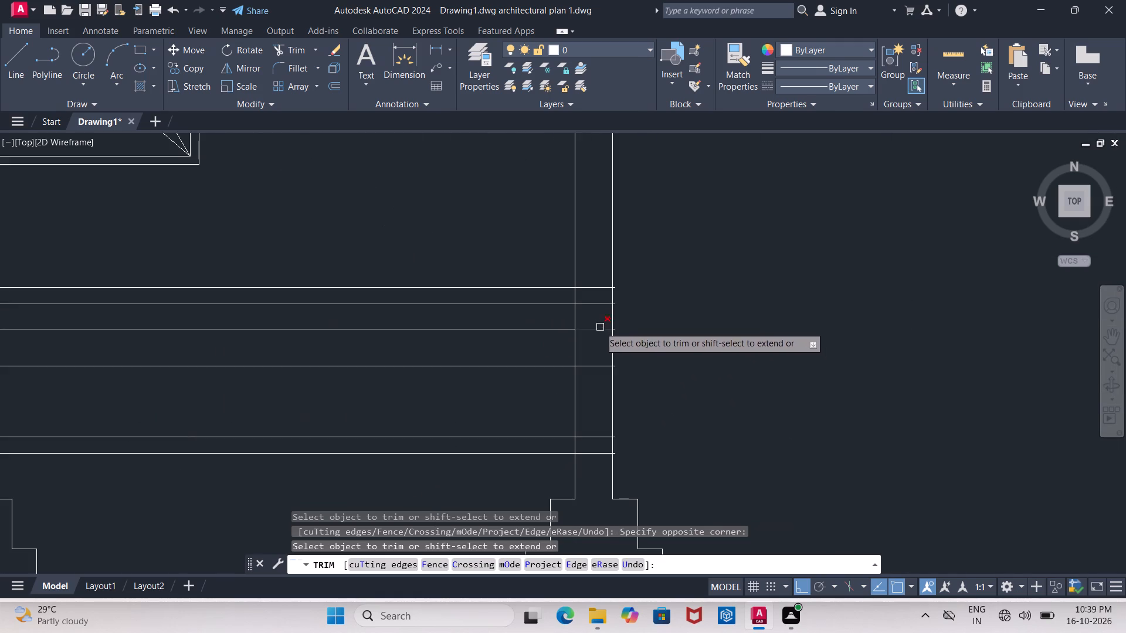
{"action": "left_click_drag", "start_coordinate": [599, 324], "coordinate": [602, 494]}
Trim the ends of the top floor pair that overhang the right wall's outer line, and finish trimming.
{"action": "scroll", "coordinate": [596, 472], "scroll_direction": "down", "scroll_amount": 1}
{"action": "middle_click_drag", "start_coordinate": [596, 468], "coordinate": [594, 452]}
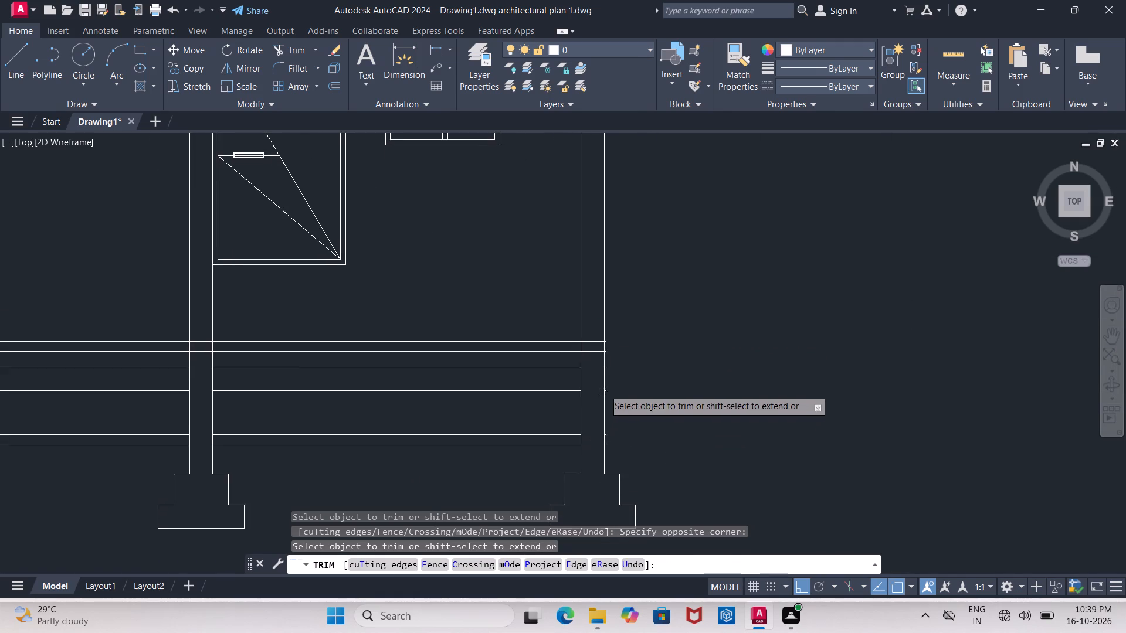
{"action": "scroll", "coordinate": [605, 383], "scroll_direction": "up", "scroll_amount": 3}
{"action": "left_click", "coordinate": [600, 225]}
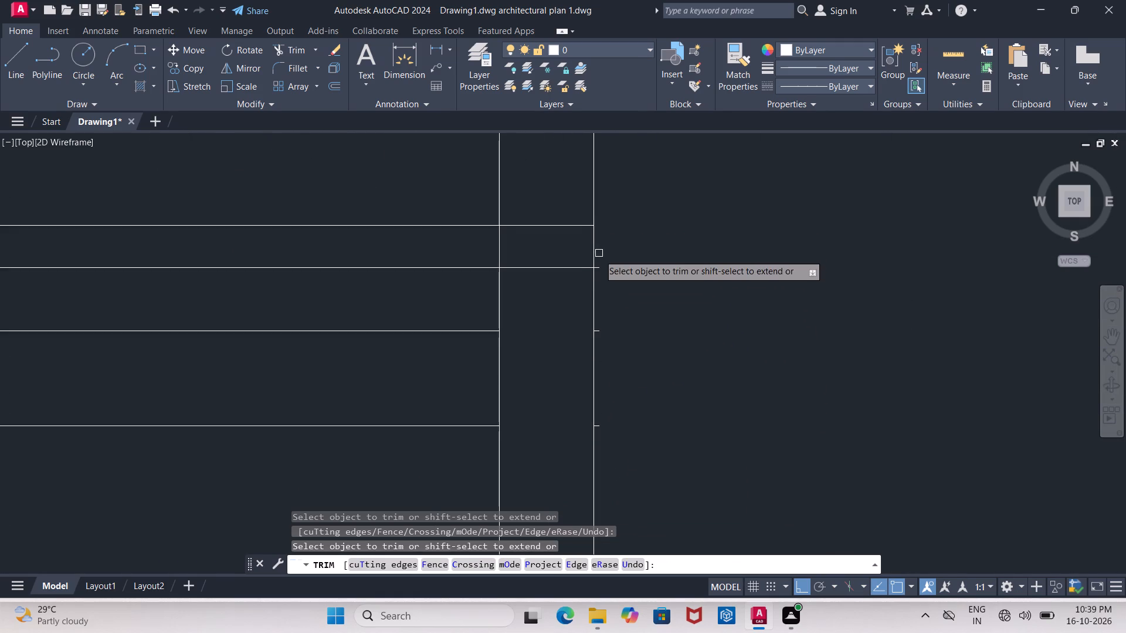
{"action": "left_click", "coordinate": [598, 266]}
{"action": "left_click", "coordinate": [600, 332]}
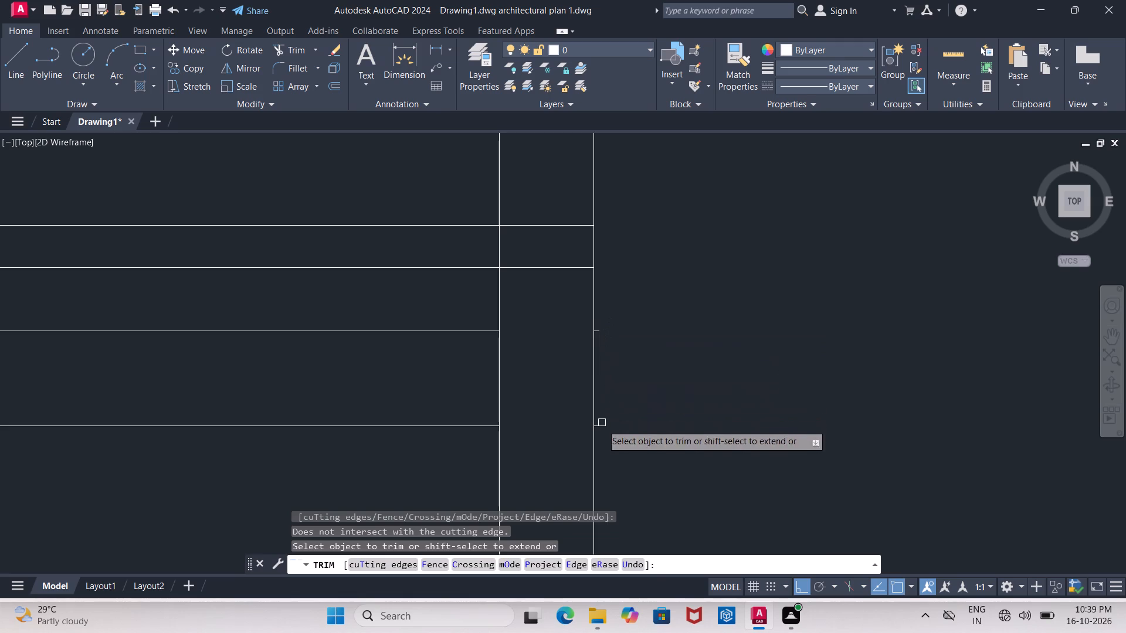
{"action": "left_click", "coordinate": [601, 428]}
{"action": "key", "text": "Escape"}
Delete the two short stubs of the 6" and 9" offset lines outside the right wall's outer line.
{"action": "left_click", "coordinate": [602, 429]}
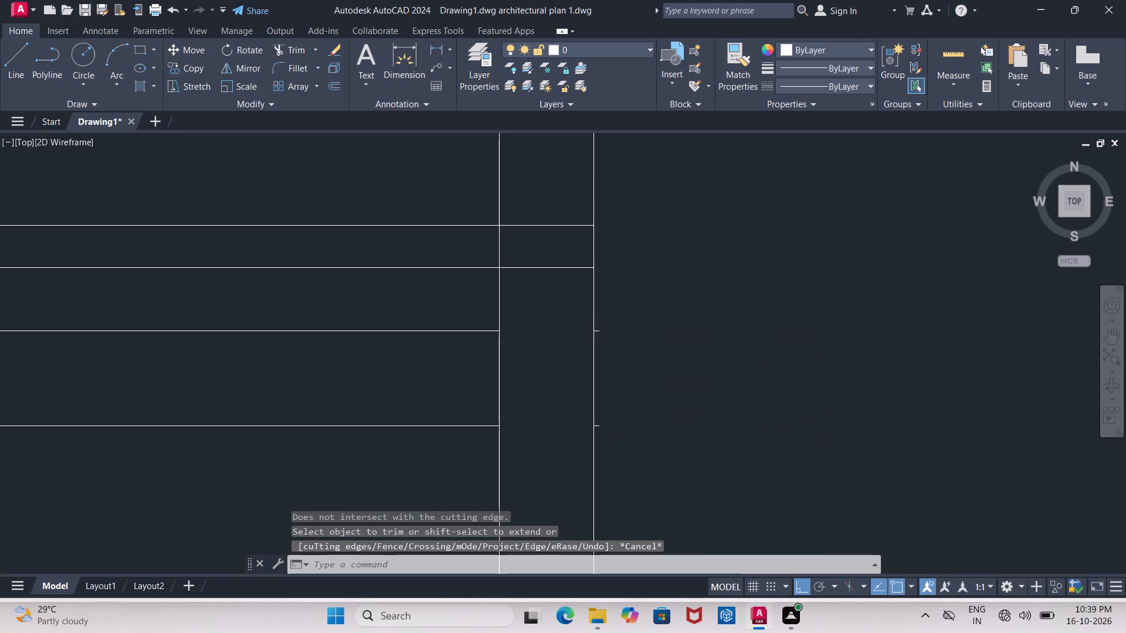
{"action": "left_click", "coordinate": [601, 332]}
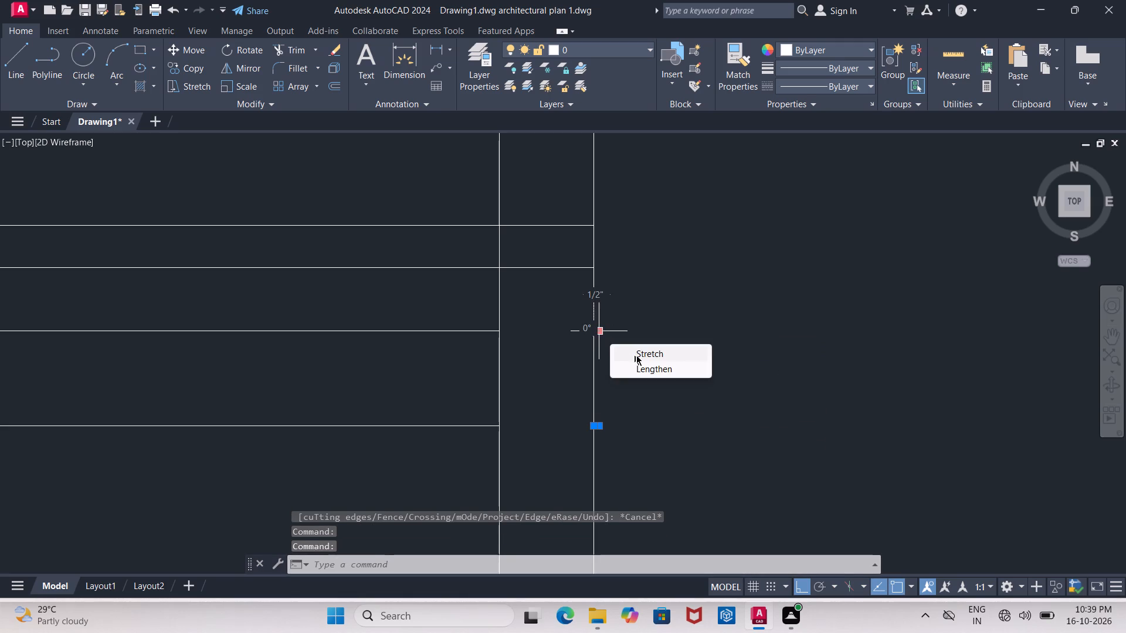
{"action": "key", "text": "Delete"}
Delete the two short stubs of the bottom horizontal line pair outside the right wall's outer line.
{"action": "scroll", "coordinate": [898, 338], "scroll_direction": "down", "scroll_amount": 3}
{"action": "scroll", "coordinate": [856, 431], "scroll_direction": "up", "scroll_amount": 2}
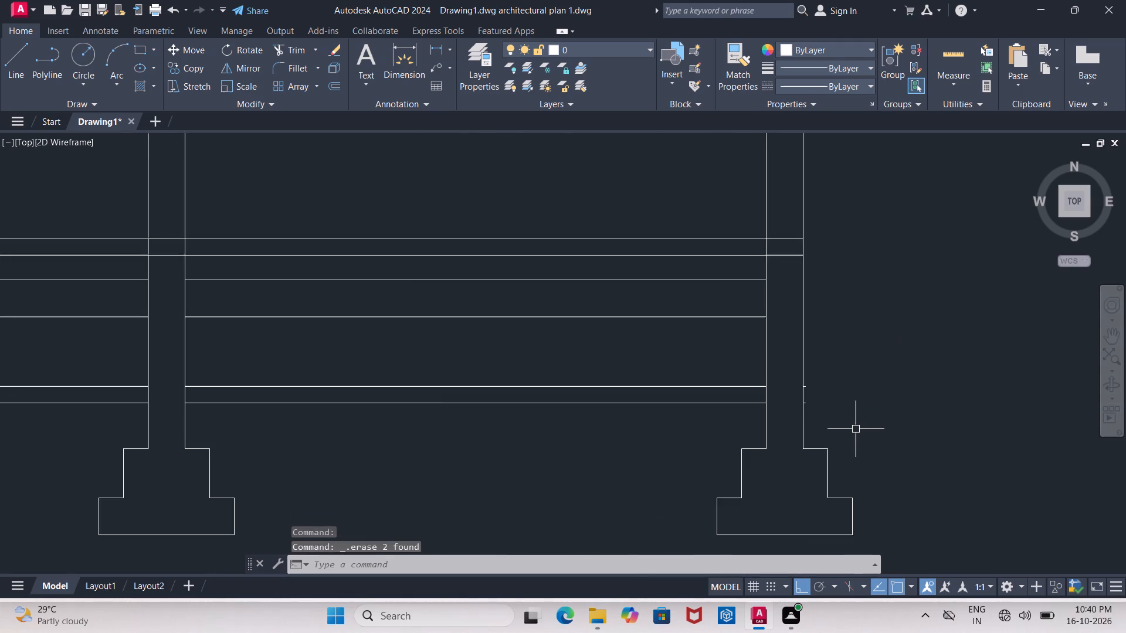
{"action": "middle_click_drag", "start_coordinate": [847, 413], "coordinate": [815, 355]}
{"action": "scroll", "coordinate": [817, 359], "scroll_direction": "up", "scroll_amount": 1}
{"action": "scroll", "coordinate": [744, 289], "scroll_direction": "up", "scroll_amount": 2}
{"action": "left_click", "coordinate": [631, 287]}
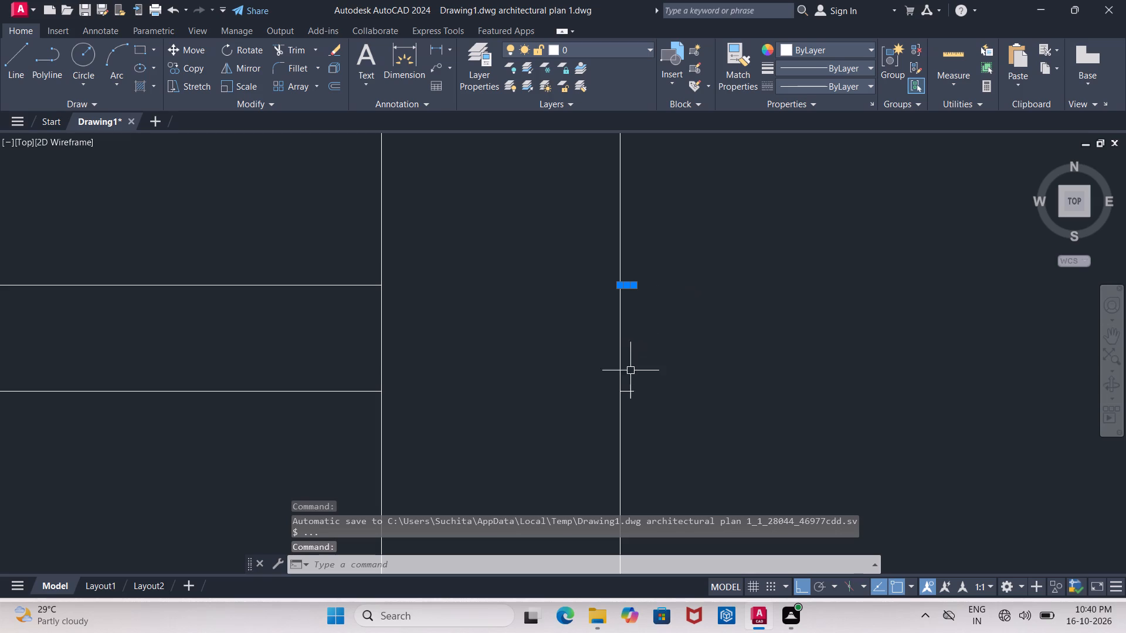
{"action": "left_click", "coordinate": [629, 392]}
{"action": "key", "text": "Delete"}
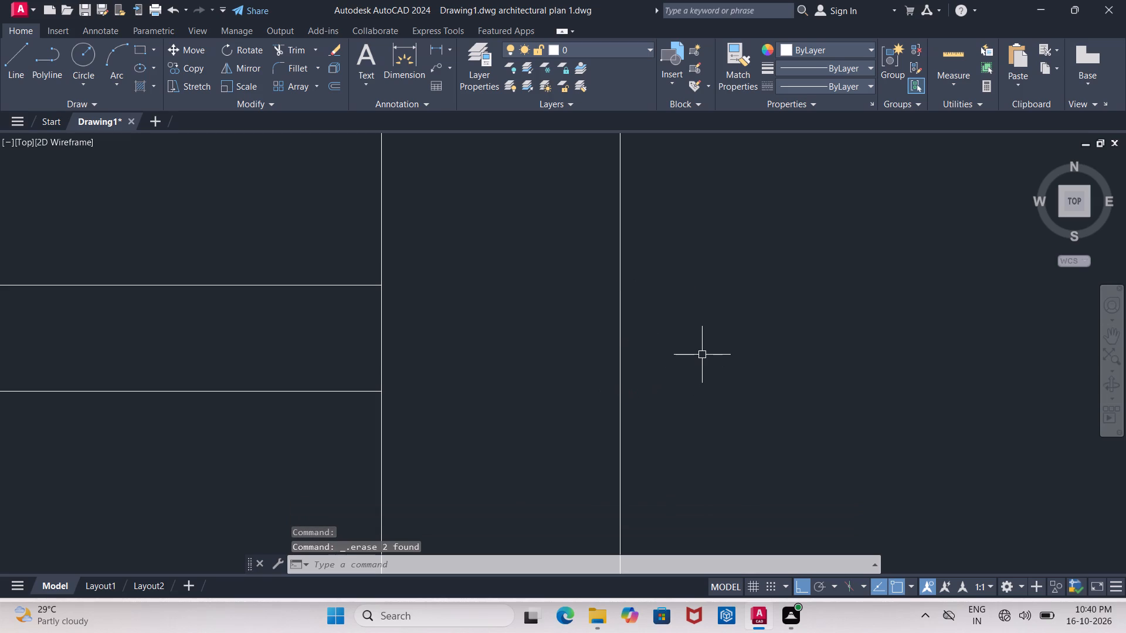
Examine the whole section view, from the lower floor lines and footings up to the left wall's top.
{"action": "scroll", "coordinate": [699, 365], "scroll_direction": "down", "scroll_amount": 6}
{"action": "middle_click_drag", "start_coordinate": [728, 335], "coordinate": [849, 303]}
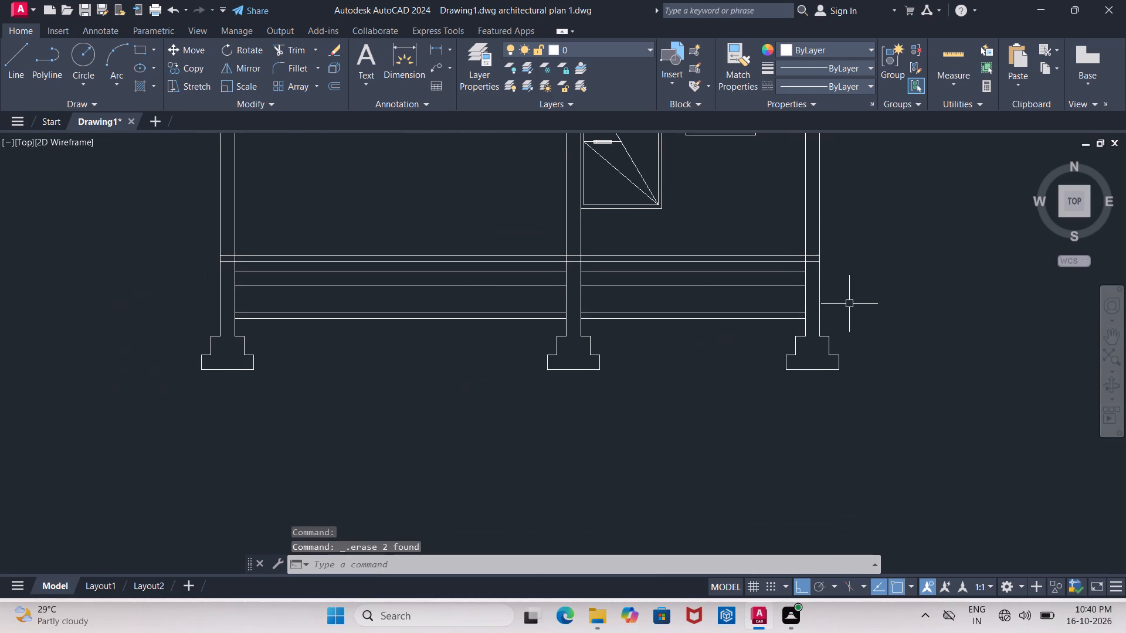
{"action": "middle_click_drag", "start_coordinate": [849, 307], "coordinate": [871, 292]}
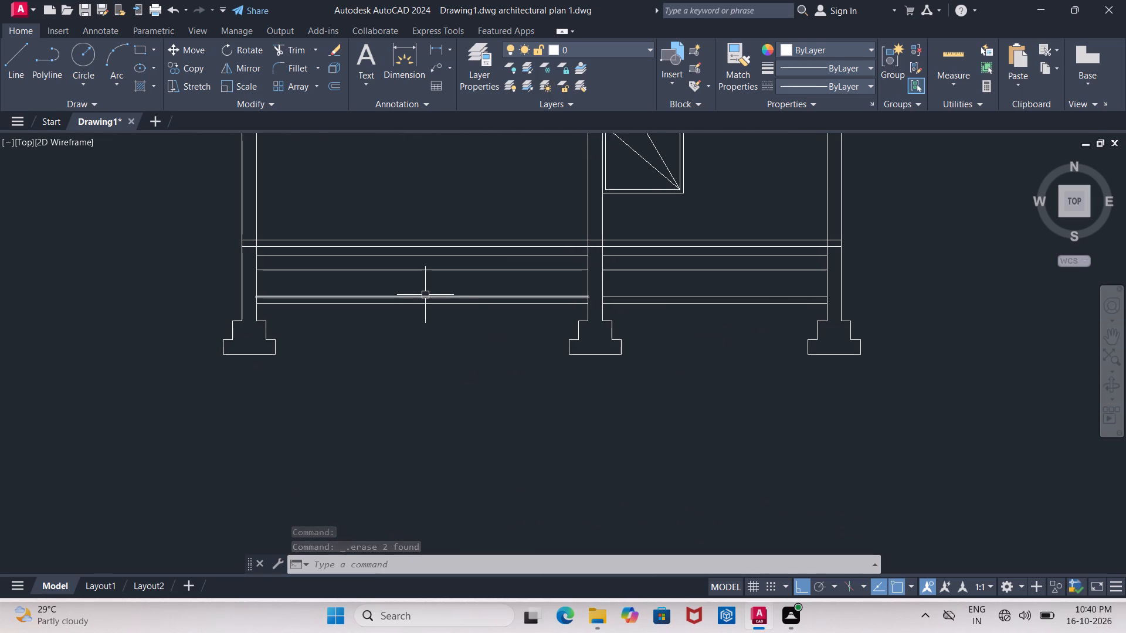
{"action": "scroll", "coordinate": [379, 292], "scroll_direction": "up", "scroll_amount": 1}
{"action": "scroll", "coordinate": [379, 292], "scroll_direction": "down", "scroll_amount": 1}
{"action": "middle_click_drag", "start_coordinate": [379, 292], "coordinate": [386, 416]}
{"action": "scroll", "coordinate": [386, 416], "scroll_direction": "down", "scroll_amount": 1}
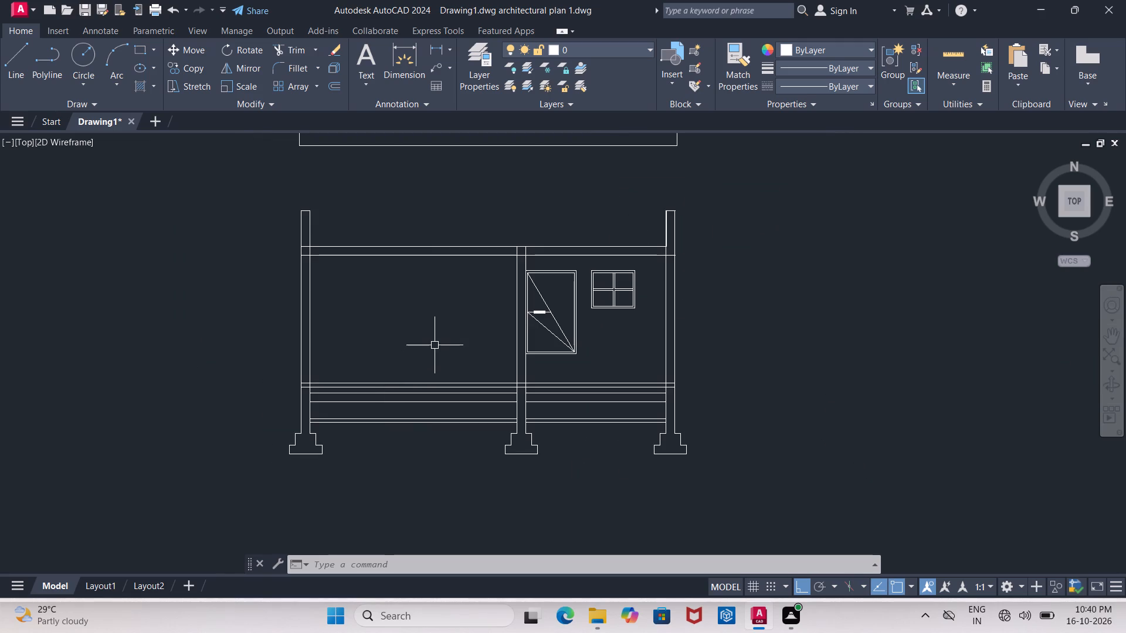
{"action": "scroll", "coordinate": [463, 321], "scroll_direction": "up", "scroll_amount": 1}
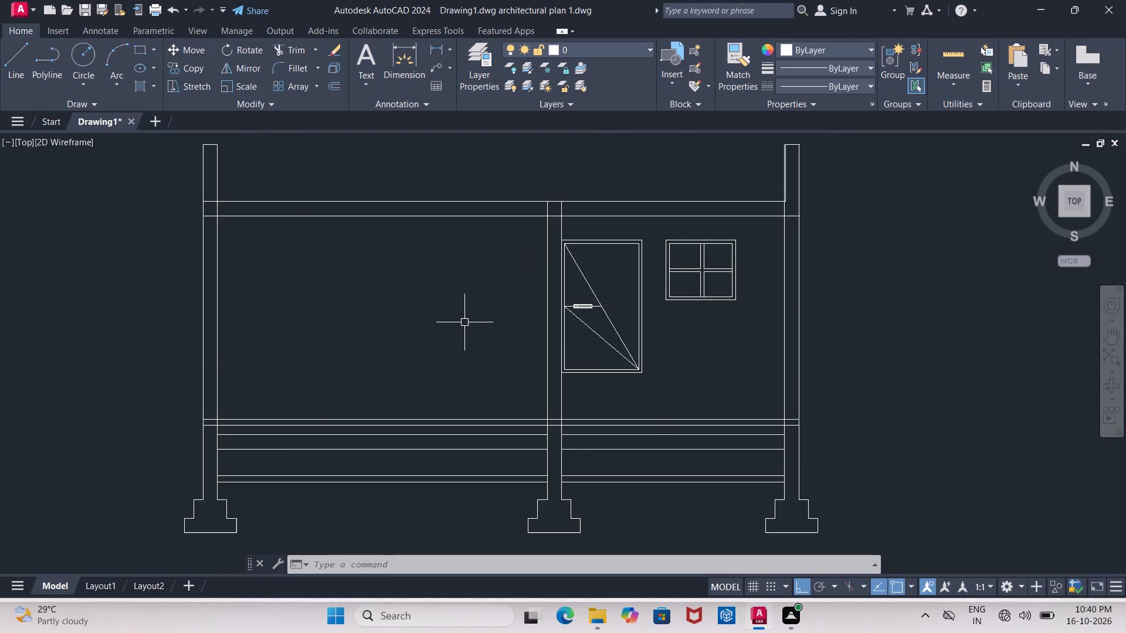
{"action": "middle_click_drag", "start_coordinate": [475, 326], "coordinate": [469, 326]}
{"action": "middle_click_drag", "start_coordinate": [469, 326], "coordinate": [422, 328]}
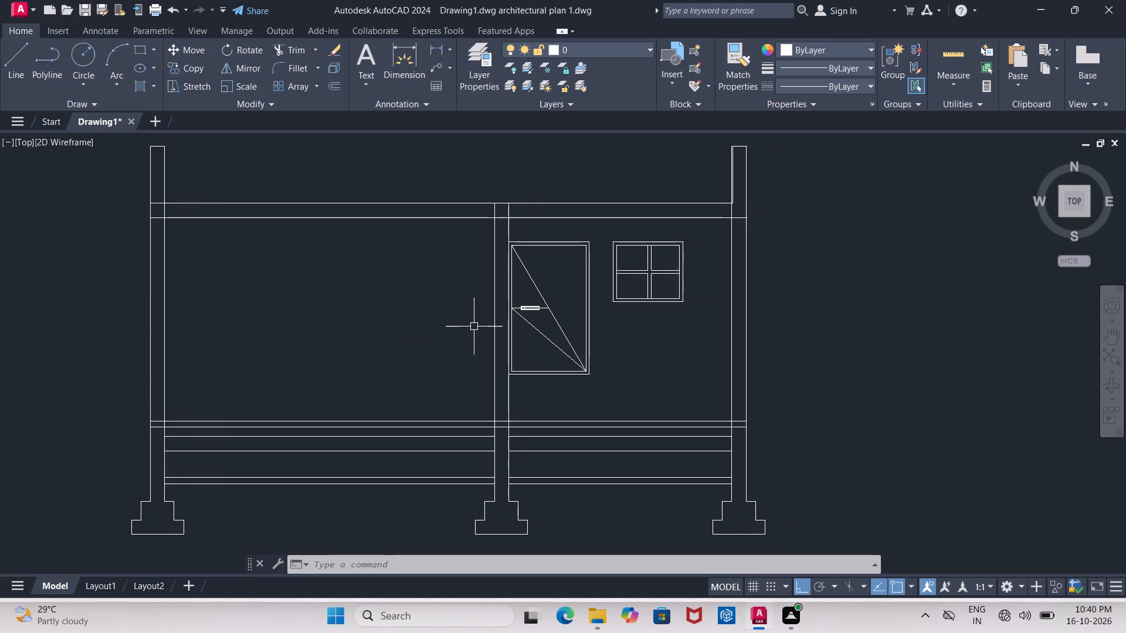
{"action": "middle_click_drag", "start_coordinate": [474, 326], "coordinate": [489, 369]}
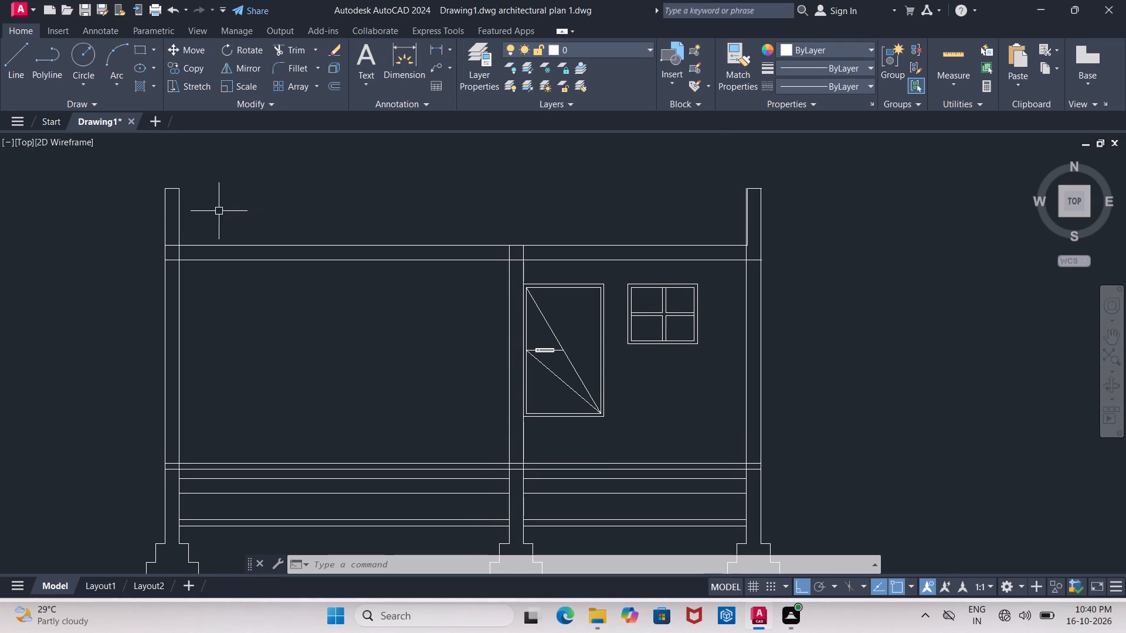
{"action": "scroll", "coordinate": [176, 212], "scroll_direction": "up", "scroll_amount": 3}
{"action": "scroll", "coordinate": [180, 216], "scroll_direction": "down", "scroll_amount": 1}
{"action": "middle_click_drag", "start_coordinate": [181, 217], "coordinate": [208, 266]}
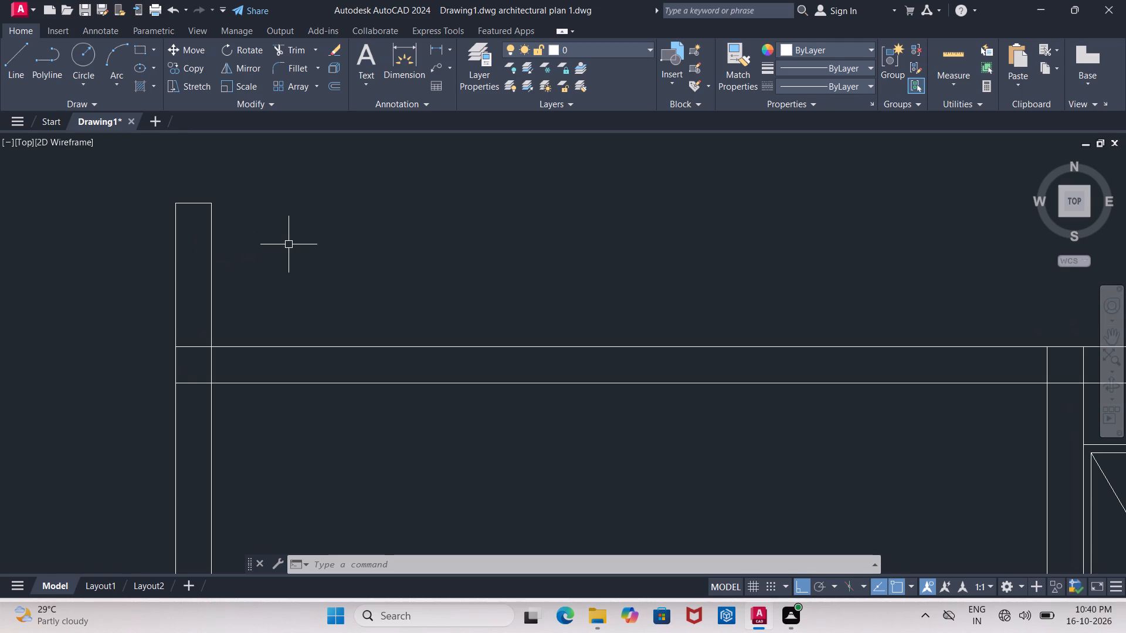
{"action": "scroll", "coordinate": [337, 277], "scroll_direction": "down", "scroll_amount": 5}
{"action": "middle_click", "coordinate": [345, 277]}
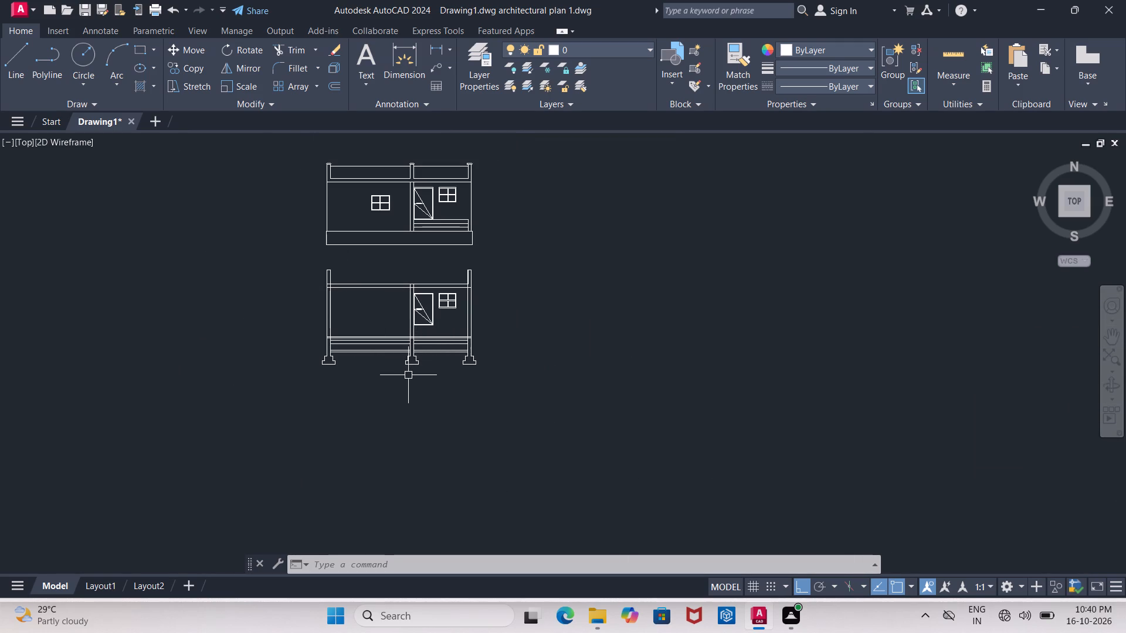
Draw a horizontal line across the left wall's footing, joining the two inner corners above its wide base.
{"action": "scroll", "coordinate": [398, 373], "scroll_direction": "up", "scroll_amount": 4}
{"action": "middle_click_drag", "start_coordinate": [396, 359], "coordinate": [971, 288]}
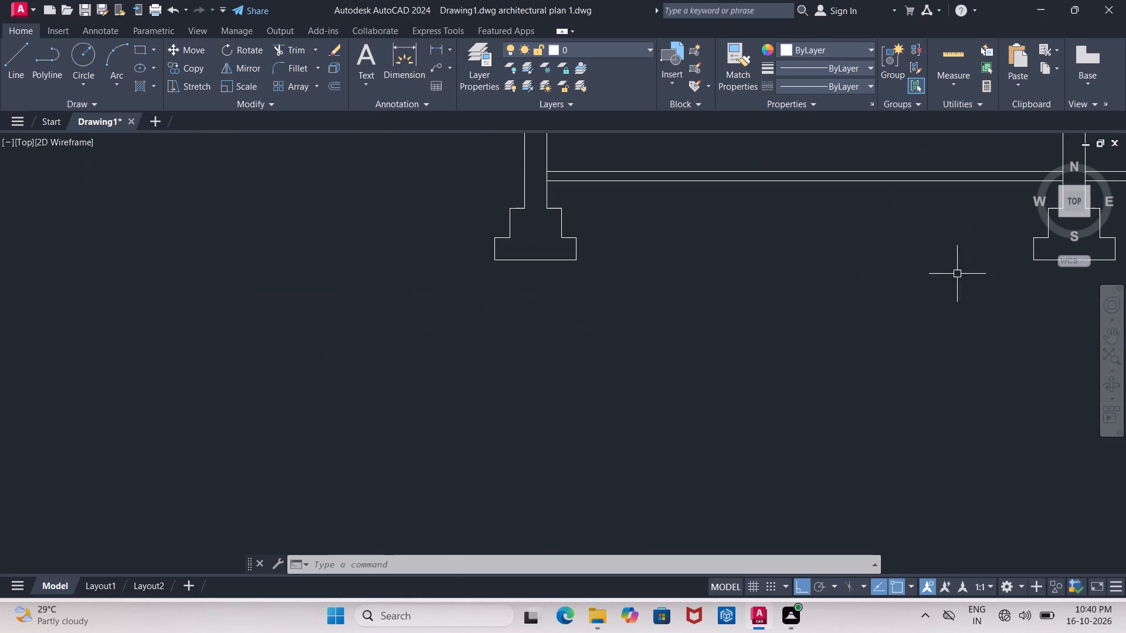
{"action": "left_click", "coordinate": [10, 59]}
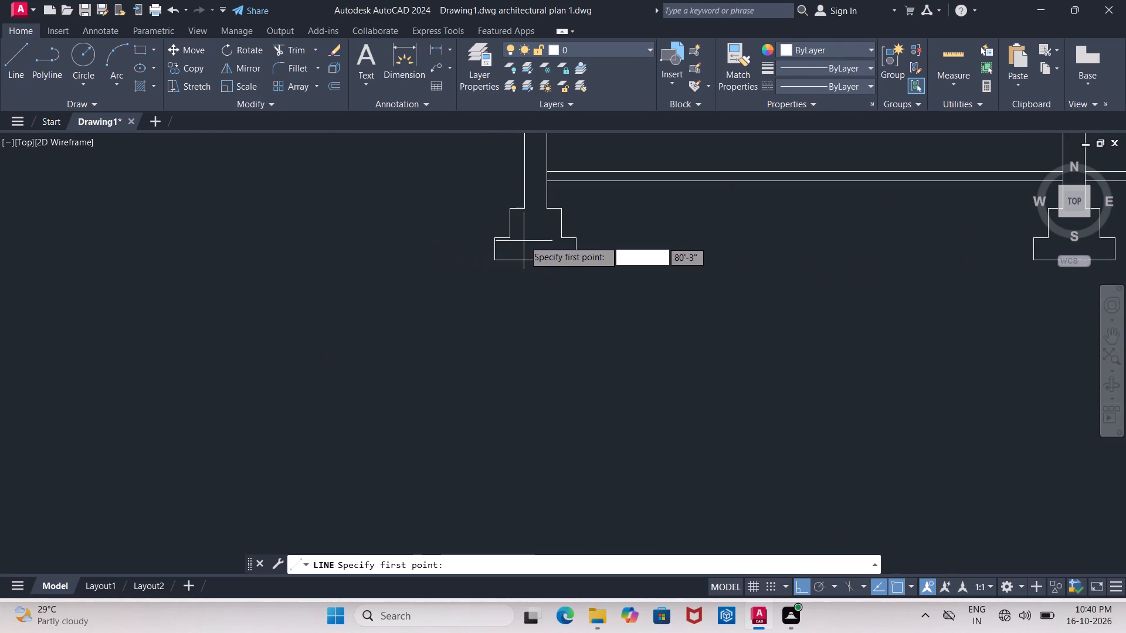
{"action": "left_click", "coordinate": [508, 240]}
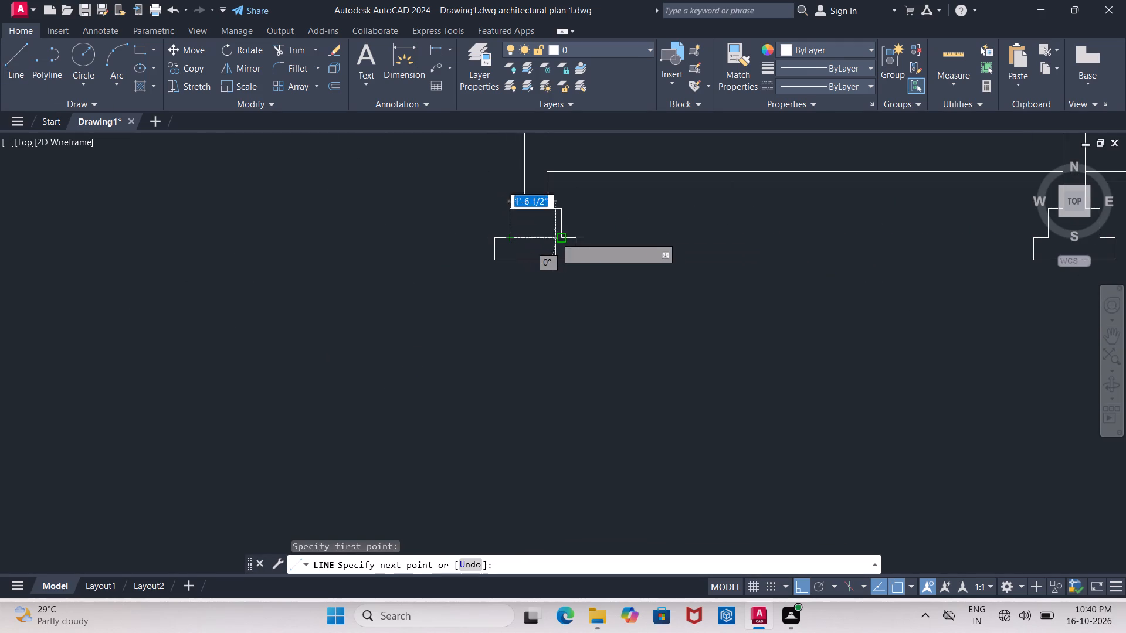
{"action": "left_click", "coordinate": [561, 237]}
{"action": "key", "text": "Escape"}
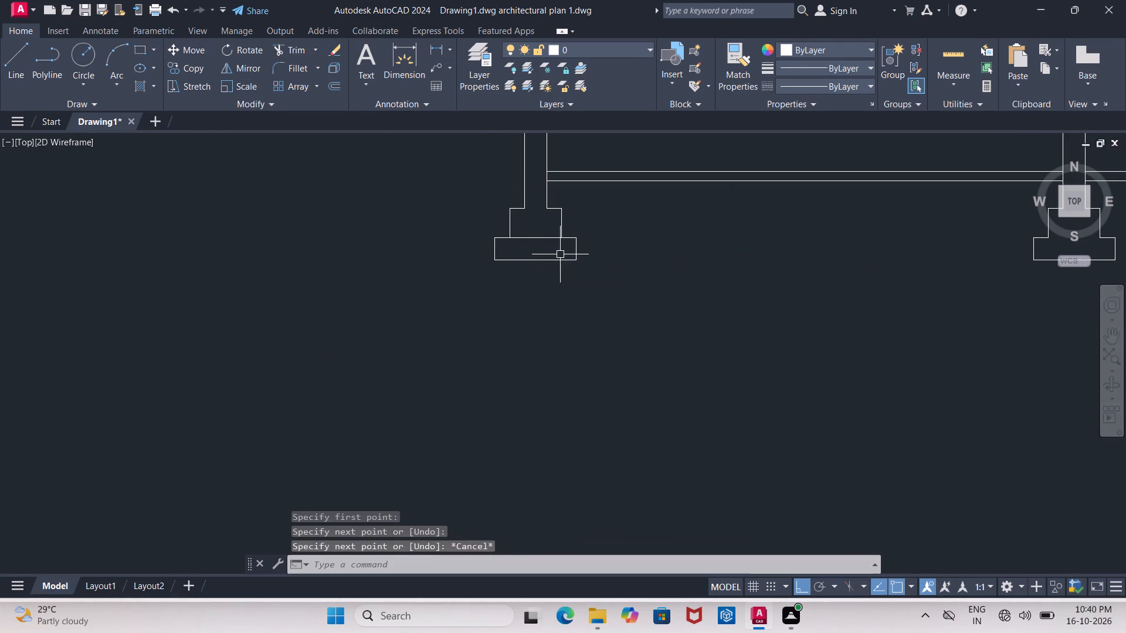
Draw a horizontal line across the middle wall's footing, joining the two inner corners above its wide base.
{"action": "middle_click_drag", "start_coordinate": [661, 236], "coordinate": [246, 172]}
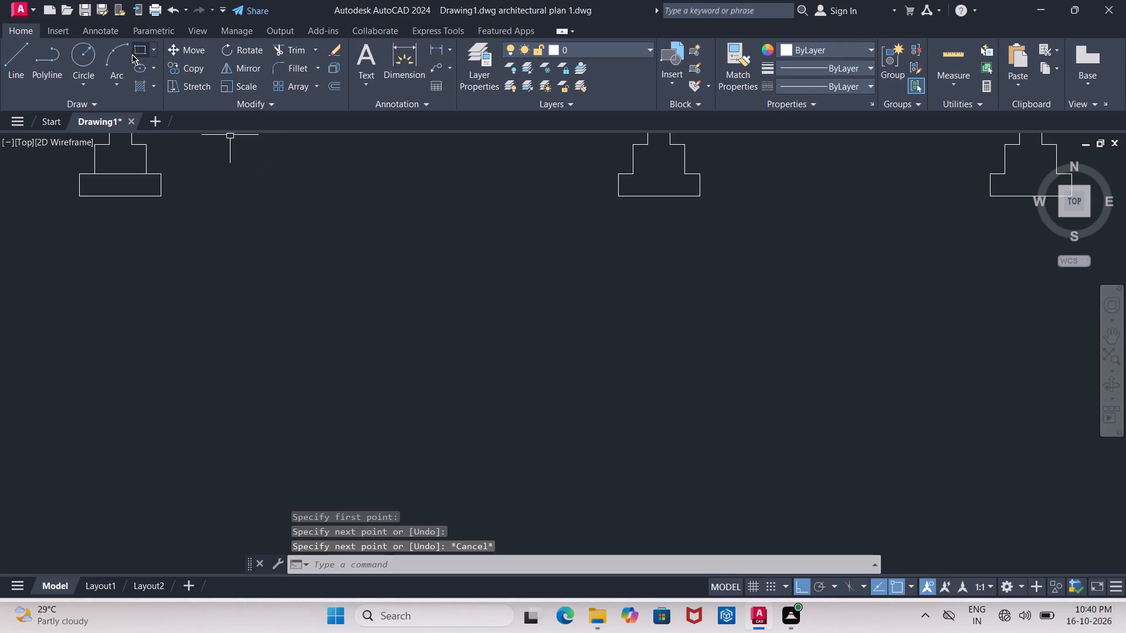
{"action": "left_click", "coordinate": [13, 78]}
{"action": "middle_click_drag", "start_coordinate": [474, 188], "coordinate": [265, 266]}
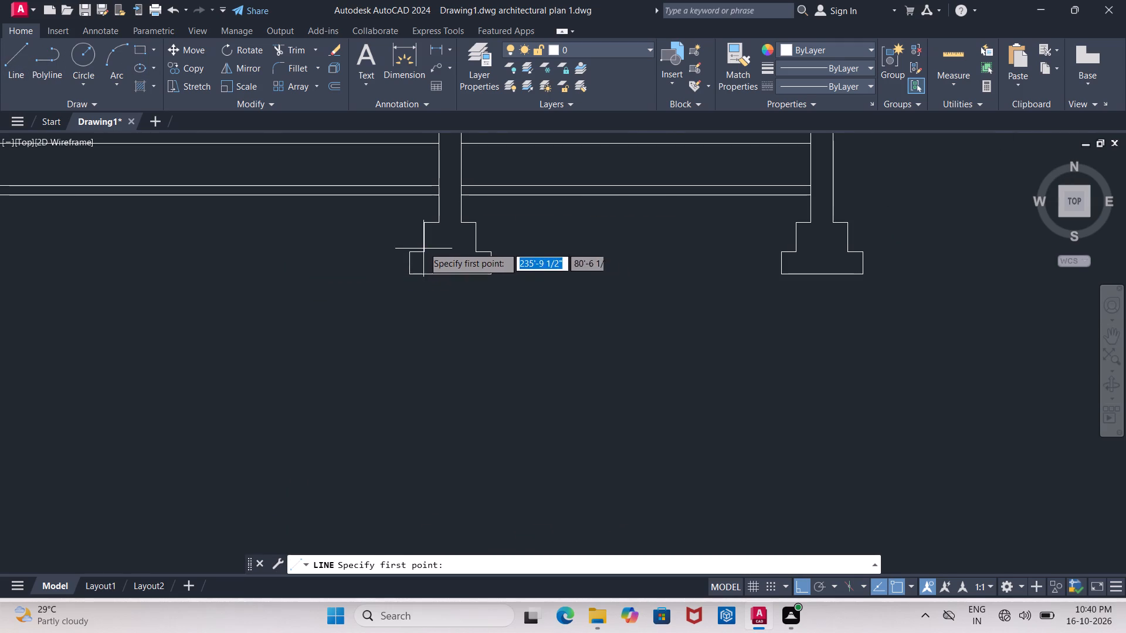
{"action": "scroll", "coordinate": [423, 246], "scroll_direction": "up", "scroll_amount": 2}
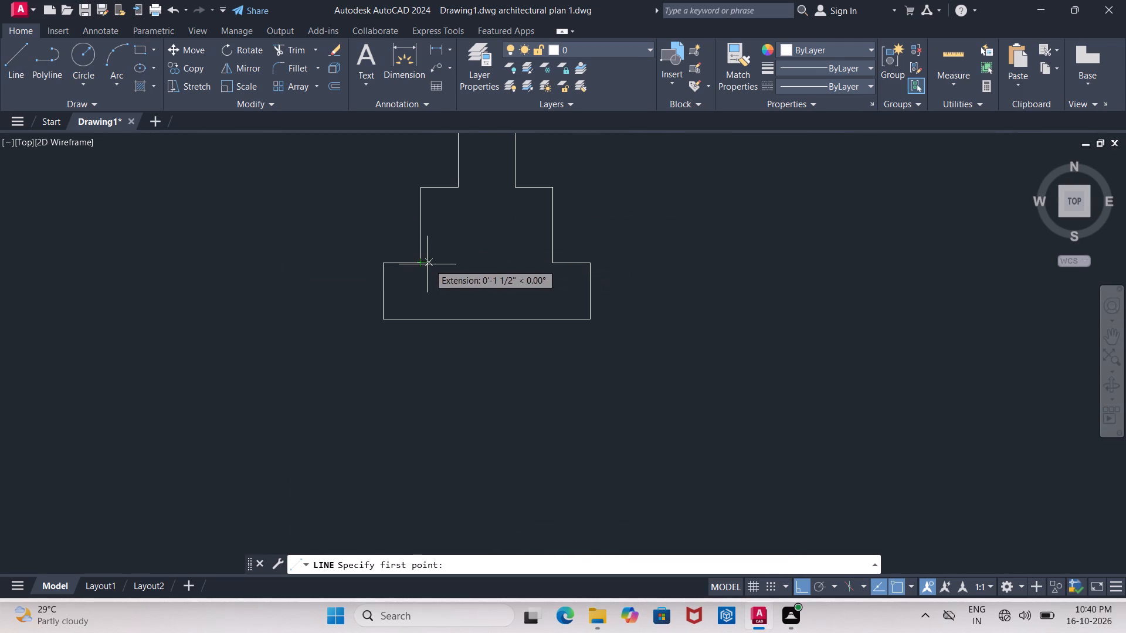
{"action": "left_click", "coordinate": [422, 265]}
{"action": "left_click", "coordinate": [550, 260]}
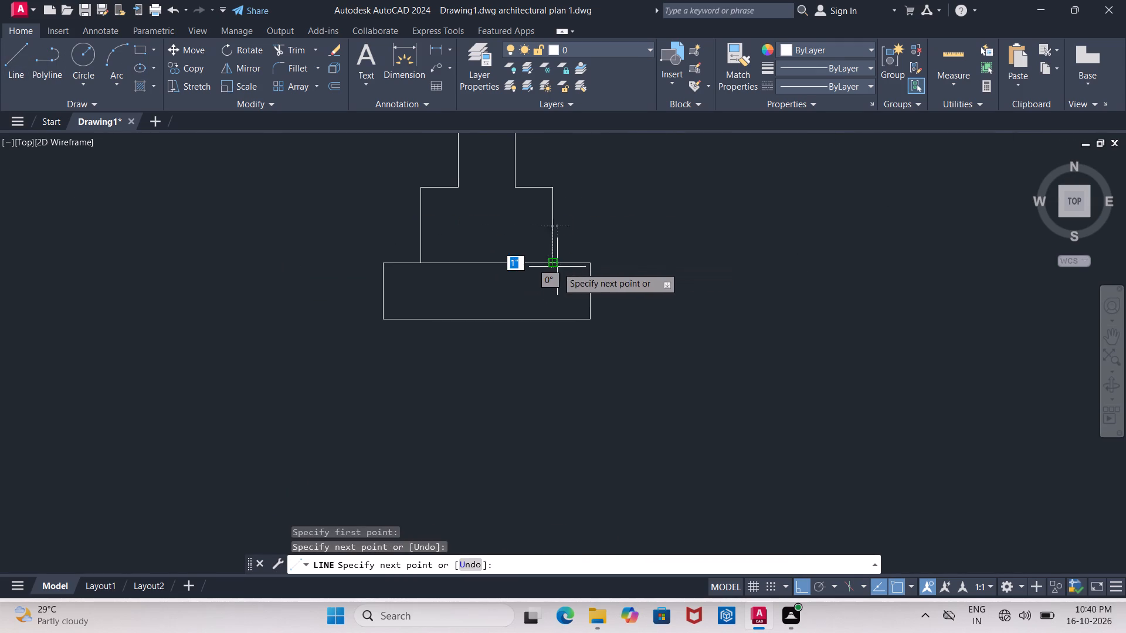
{"action": "key", "text": "Escape"}
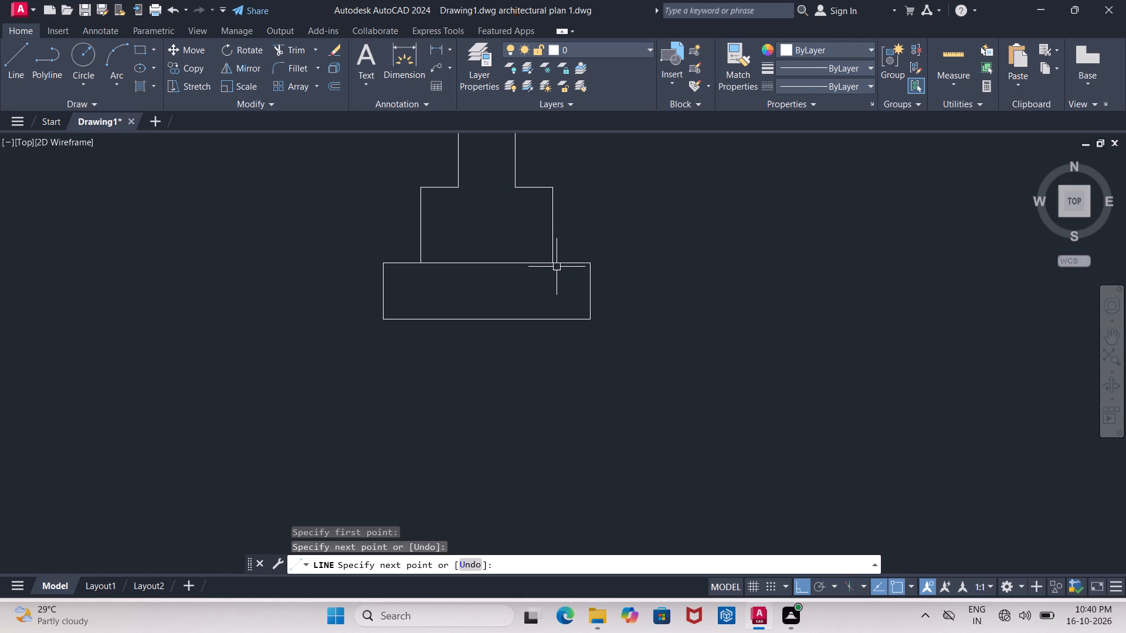
Draw a horizontal line across the right wall's footing, joining the two inner corners above its wide base.
{"action": "middle_click_drag", "start_coordinate": [730, 340], "coordinate": [313, 339]}
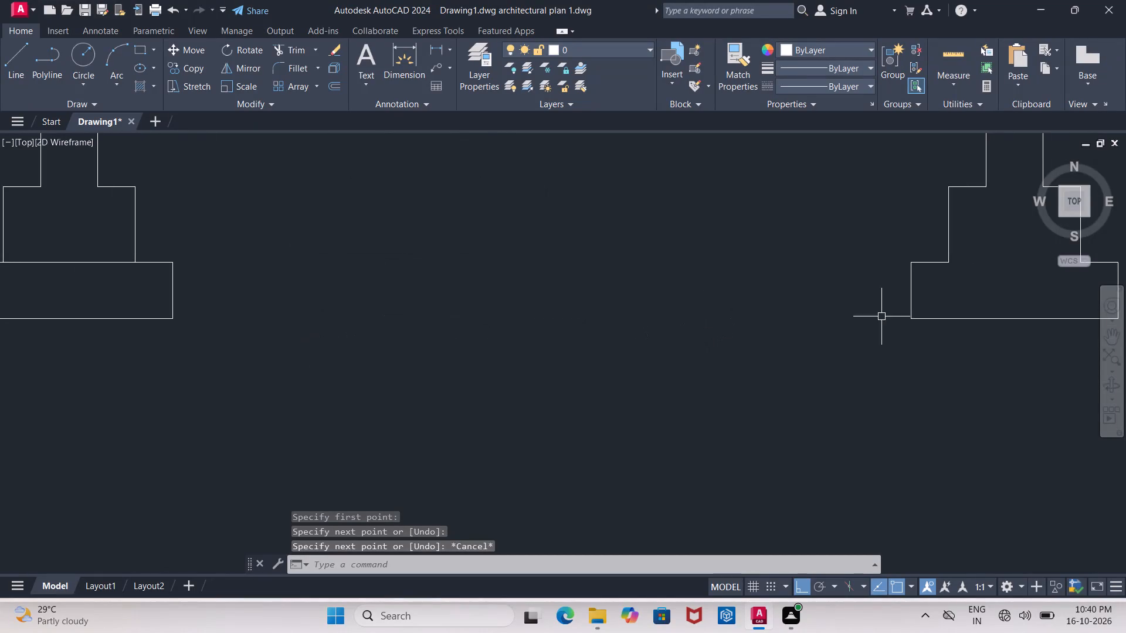
{"action": "middle_click_drag", "start_coordinate": [881, 316], "coordinate": [494, 290]}
{"action": "left_click", "coordinate": [28, 59]}
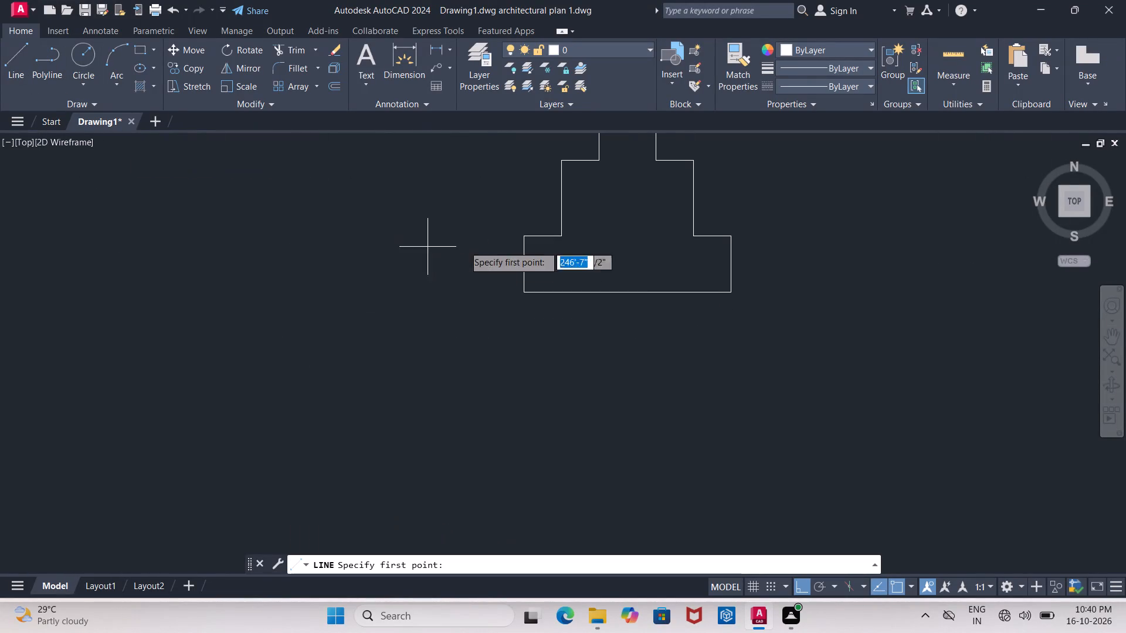
{"action": "left_click", "coordinate": [560, 236]}
{"action": "left_click", "coordinate": [695, 236]}
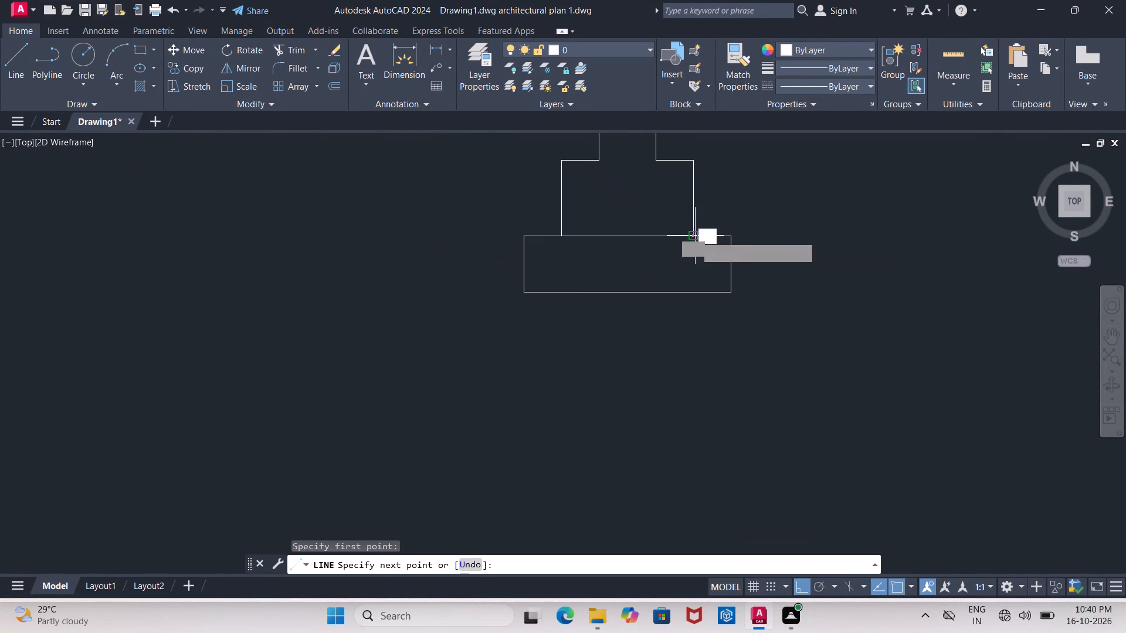
{"action": "key", "text": "Escape"}
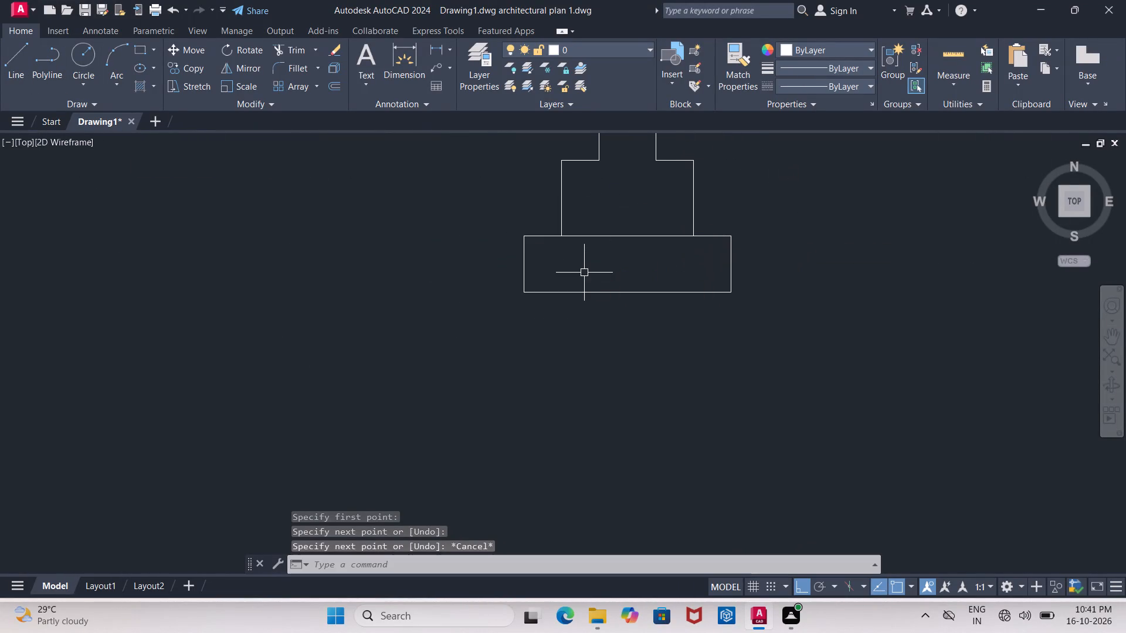
Delete the upper line of the lowest horizontal pair between the left and middle walls.
{"action": "scroll", "coordinate": [588, 273], "scroll_direction": "down", "scroll_amount": 2}
{"action": "middle_click_drag", "start_coordinate": [589, 273], "coordinate": [590, 274]}
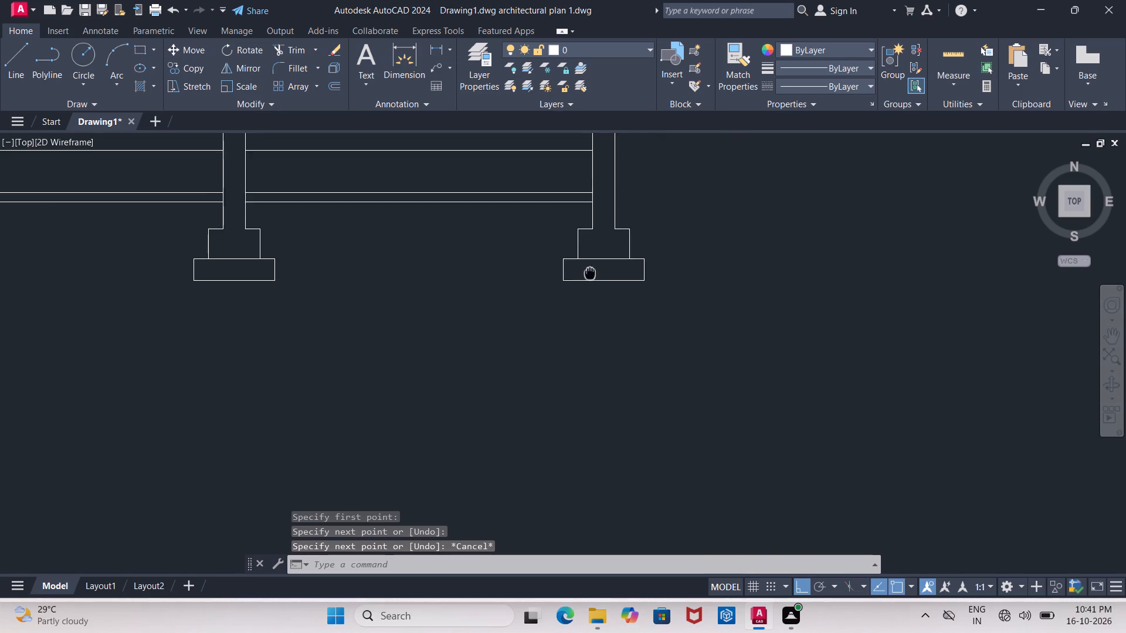
{"action": "middle_click_drag", "start_coordinate": [590, 274], "coordinate": [739, 304]}
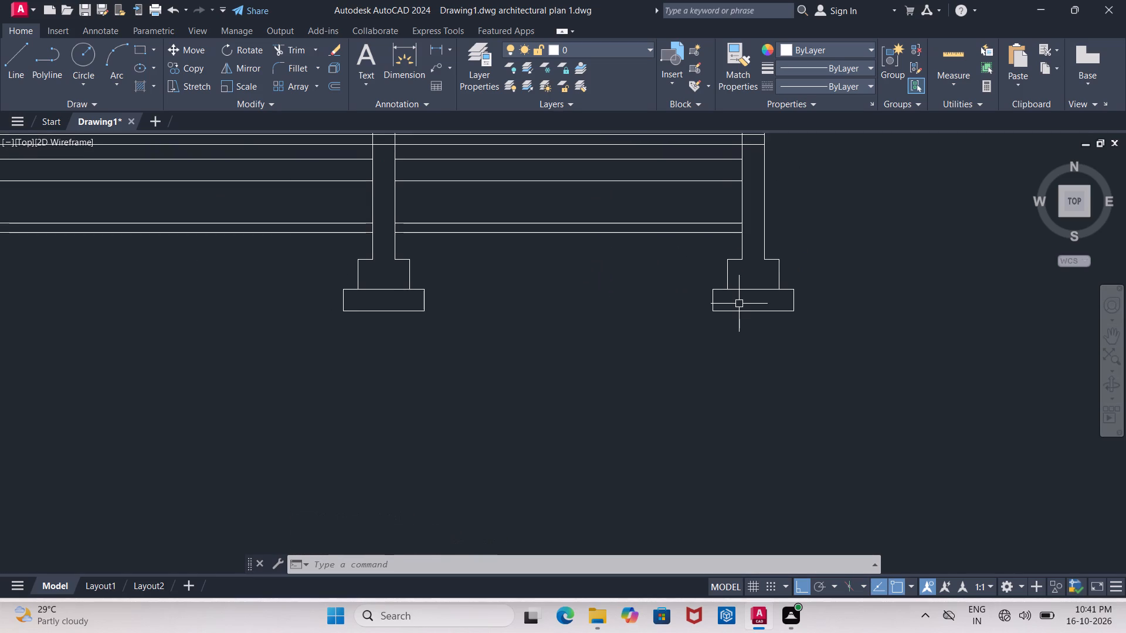
{"action": "scroll", "coordinate": [751, 302], "scroll_direction": "down", "scroll_amount": 1}
{"action": "middle_click_drag", "start_coordinate": [751, 302], "coordinate": [807, 347]}
{"action": "scroll", "coordinate": [751, 302], "scroll_direction": "down", "scroll_amount": 1}
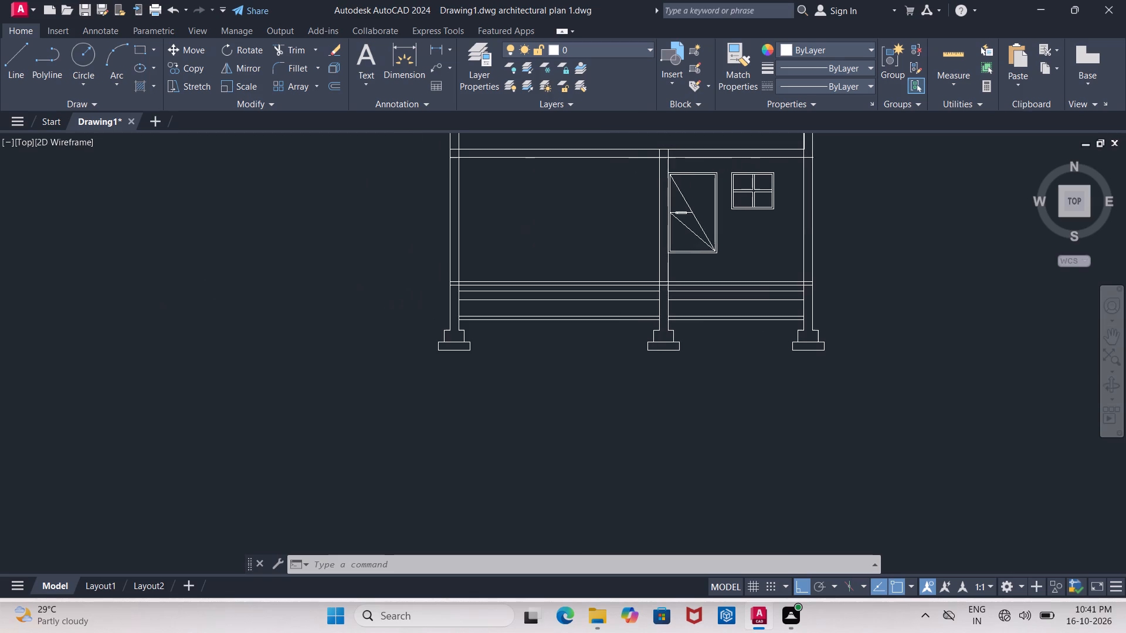
{"action": "scroll", "coordinate": [522, 348], "scroll_direction": "up", "scroll_amount": 2}
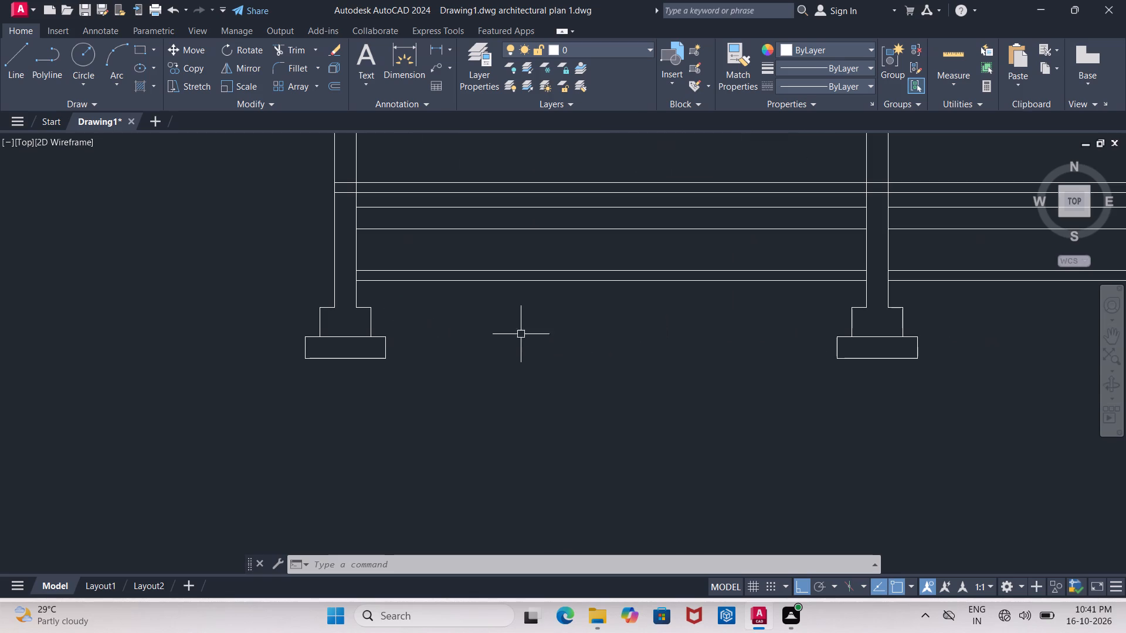
{"action": "left_click", "coordinate": [518, 271]}
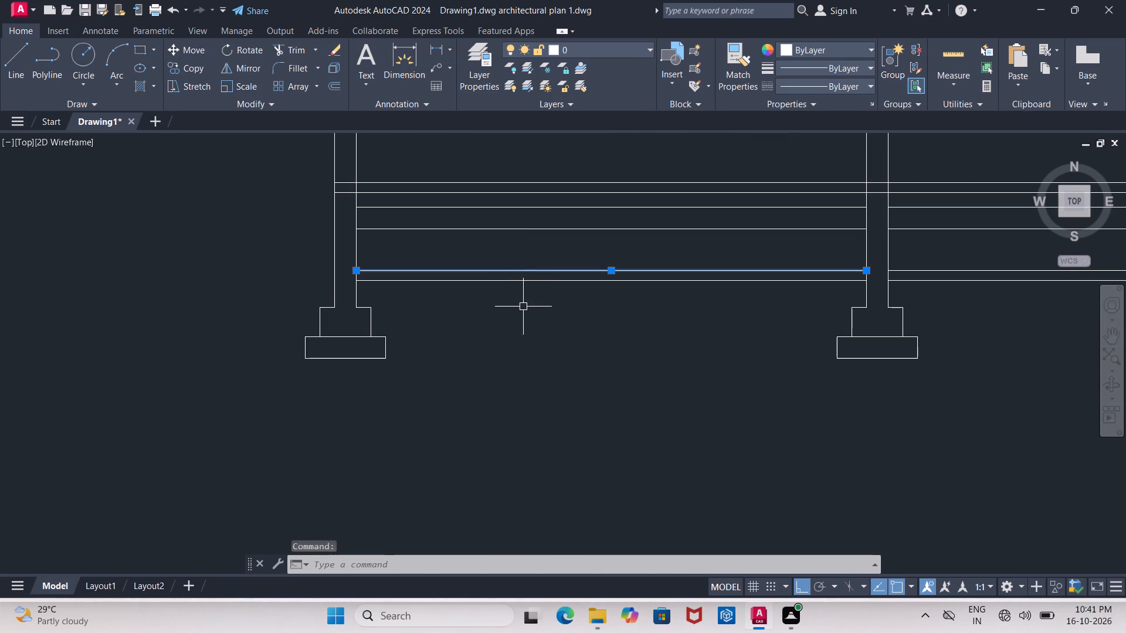
{"action": "key", "text": "Delete"}
Move the left wall's entire stepped footing straight up so its top edge aligns with the remaining lowest horizontal line.
{"action": "scroll", "coordinate": [513, 410], "scroll_direction": "up", "scroll_amount": 1}
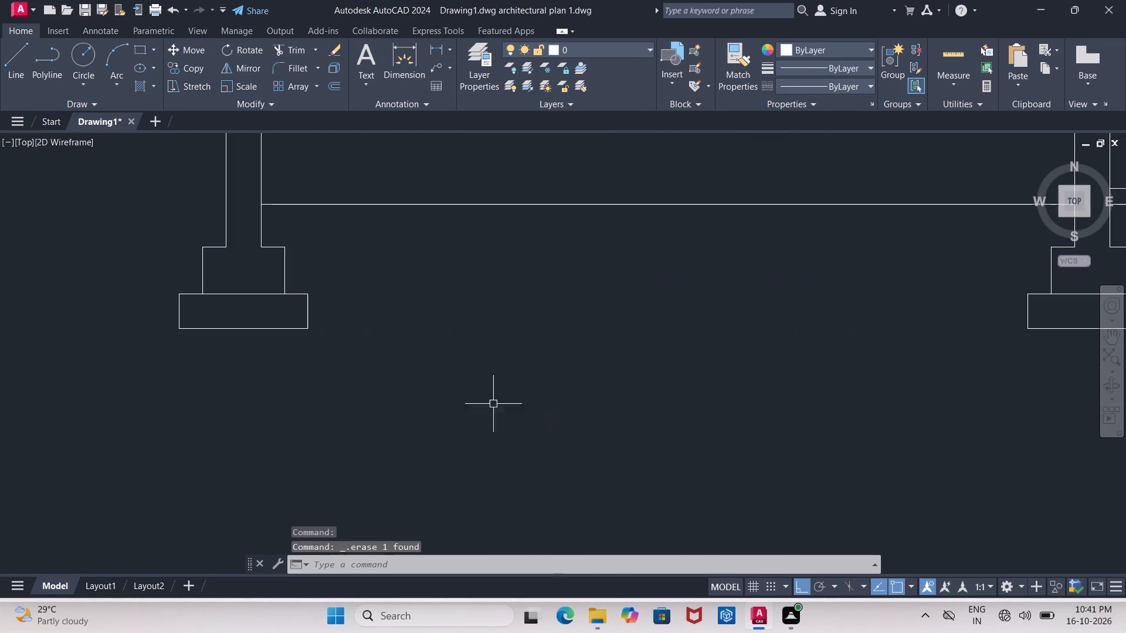
{"action": "left_click", "coordinate": [177, 231]}
{"action": "left_click", "coordinate": [329, 411]}
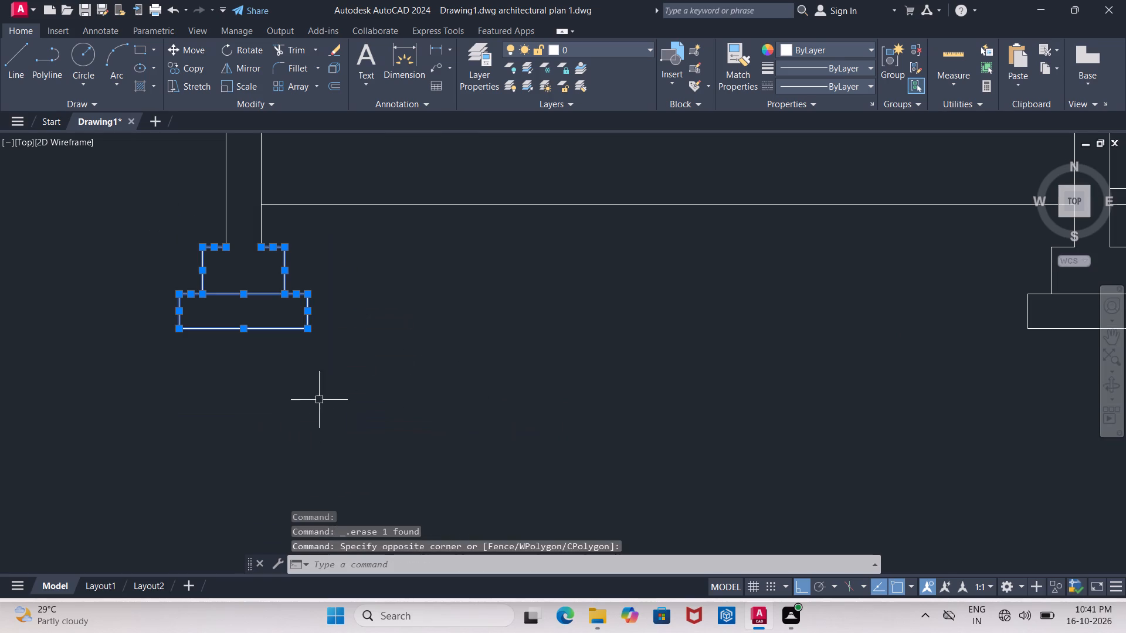
{"action": "left_click", "coordinate": [175, 47]}
{"action": "left_click", "coordinate": [260, 245]}
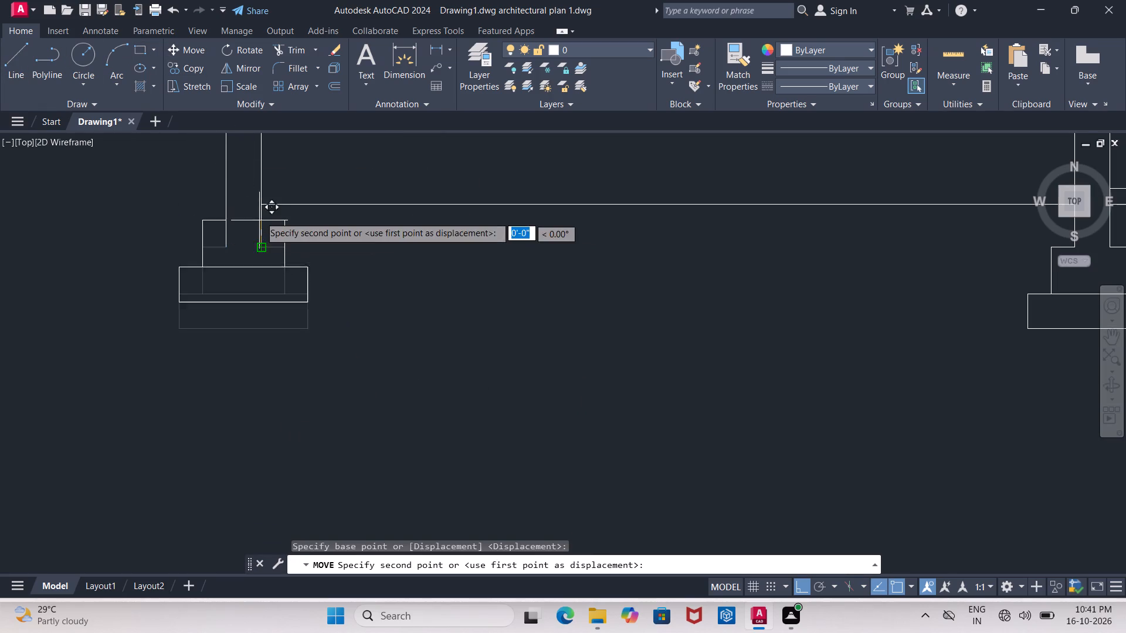
{"action": "left_click", "coordinate": [262, 206]}
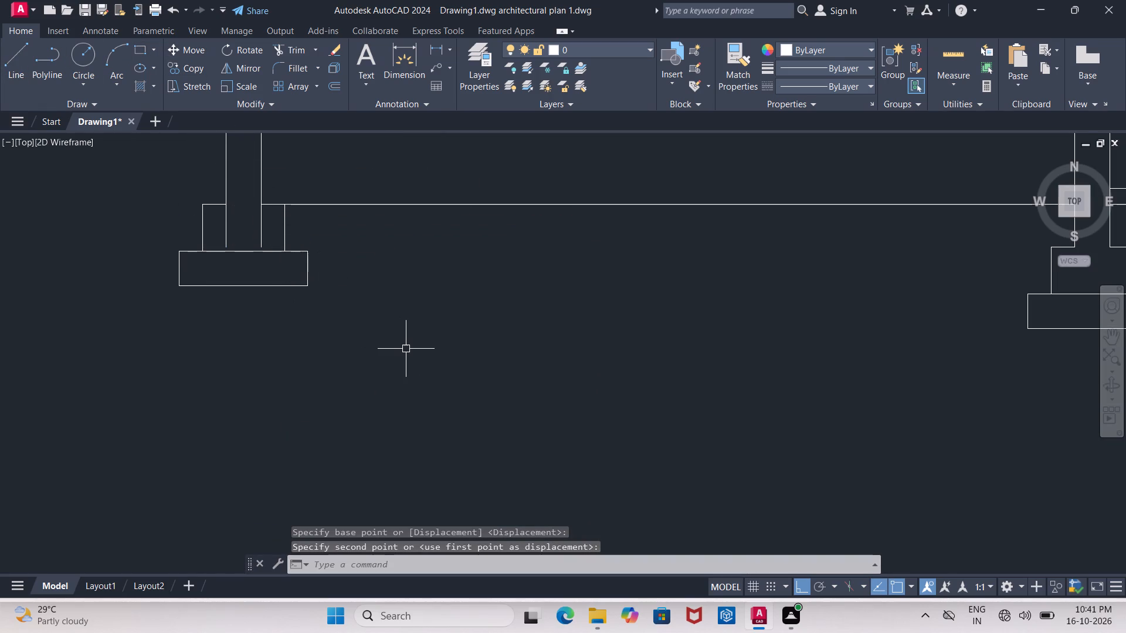
{"action": "key", "text": "Escape"}
Trim off both vertical lines of the left wall where they run down inside its footing's upper step.
{"action": "type", "text": "TR"}
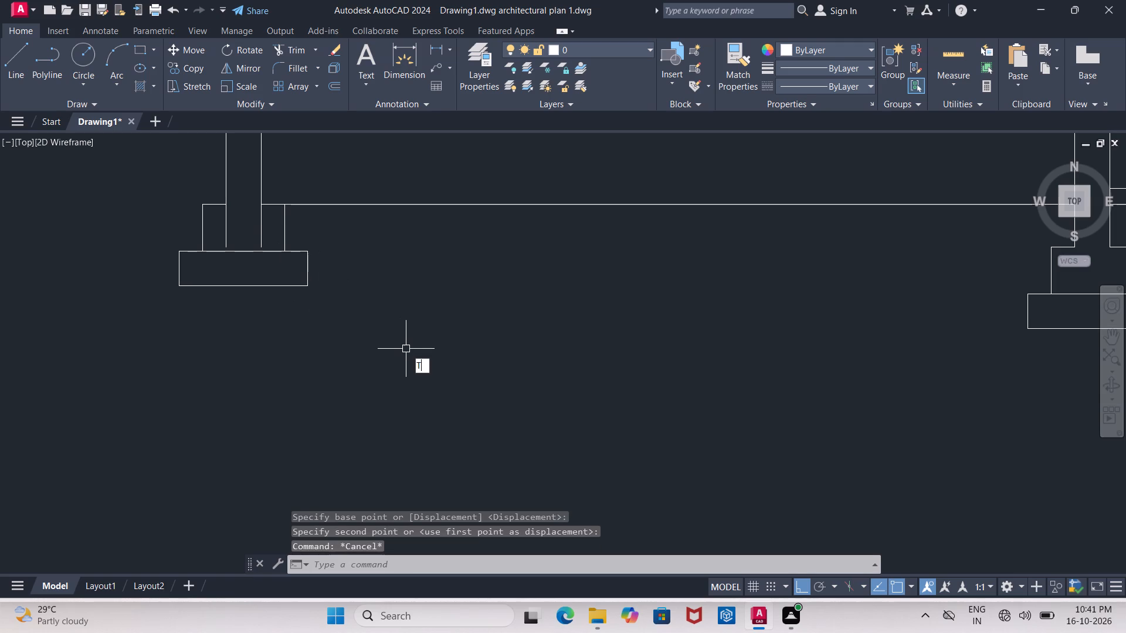
{"action": "key", "text": "Return"}
{"action": "key", "text": "Return"}
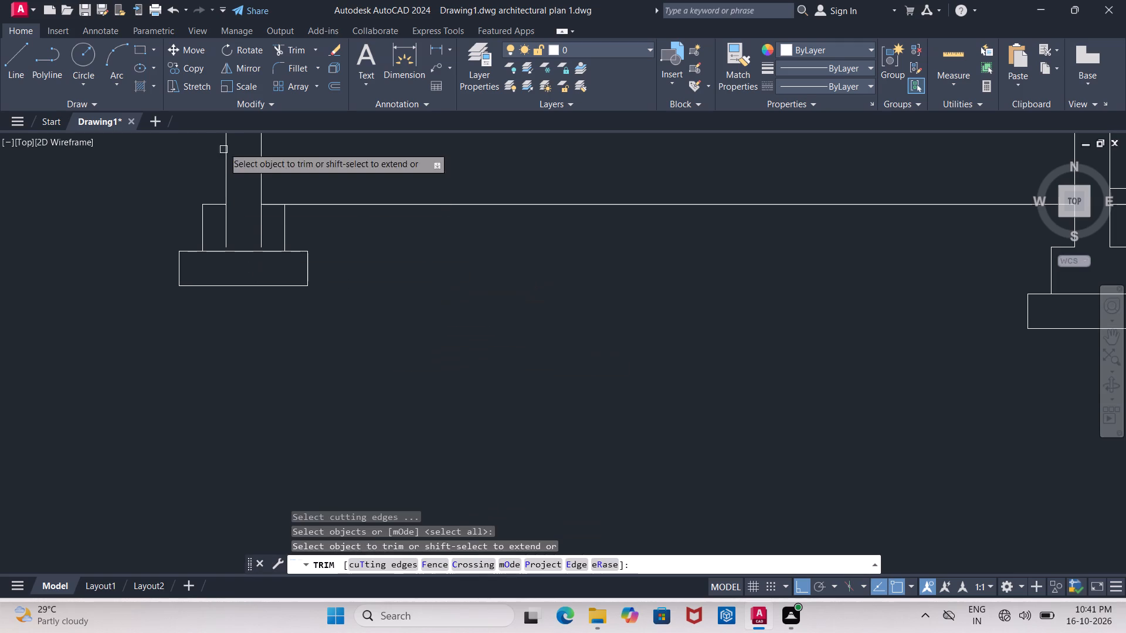
{"action": "double_click", "coordinate": [223, 220]}
{"action": "left_click", "coordinate": [235, 220]}
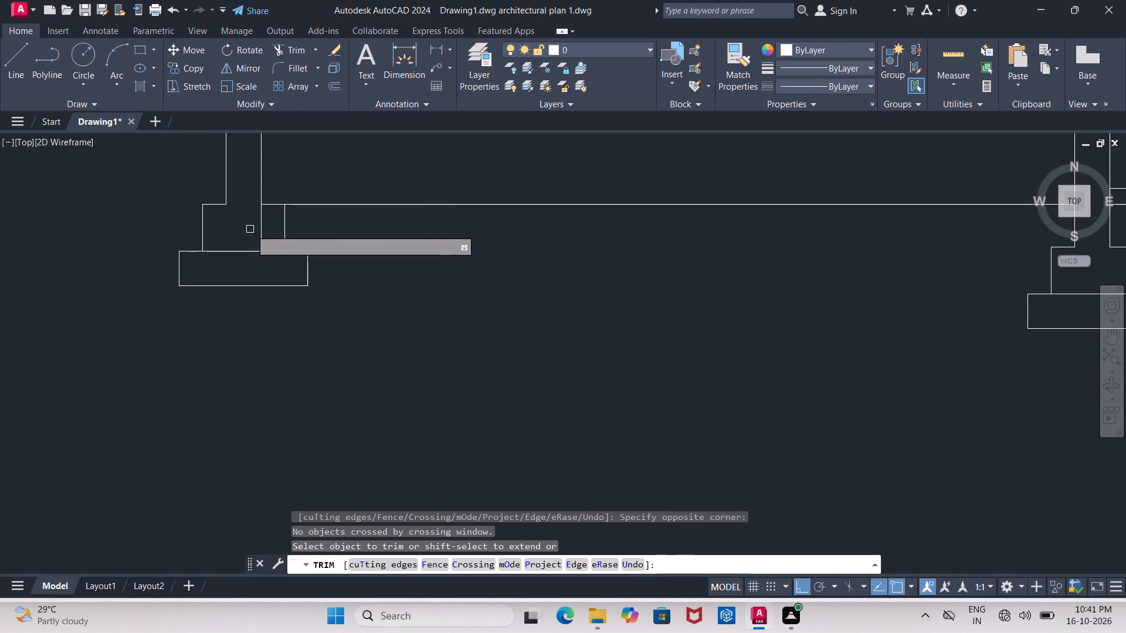
{"action": "left_click", "coordinate": [257, 223]}
{"action": "scroll", "coordinate": [258, 223], "scroll_direction": "down", "scroll_amount": 1}
{"action": "middle_click", "coordinate": [258, 223]}
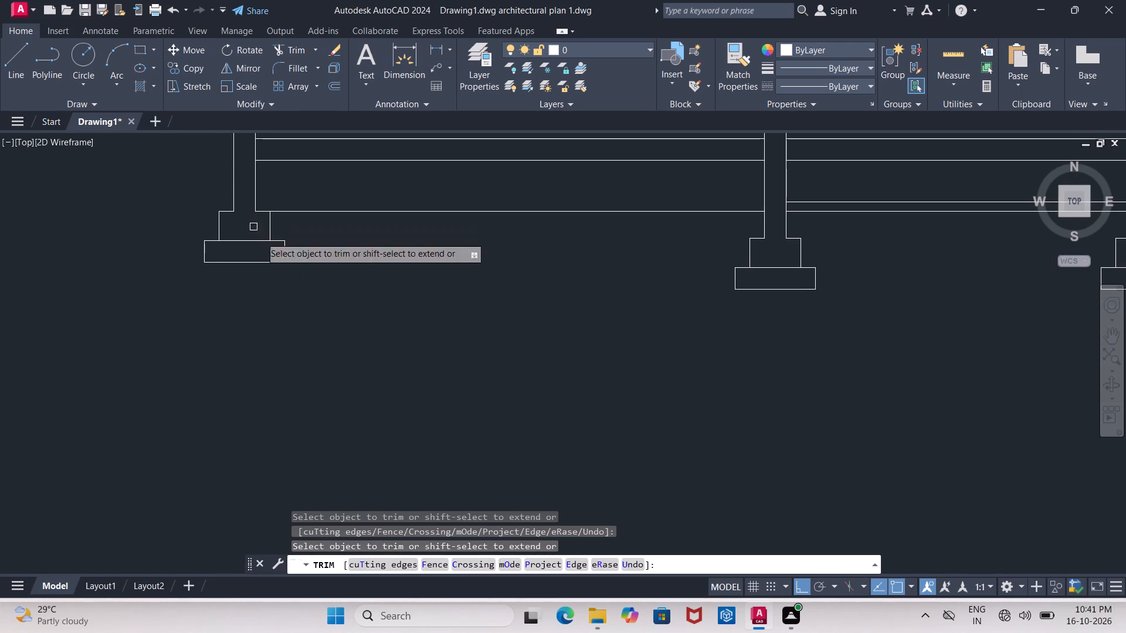
{"action": "middle_click_drag", "start_coordinate": [411, 309], "coordinate": [386, 314]}
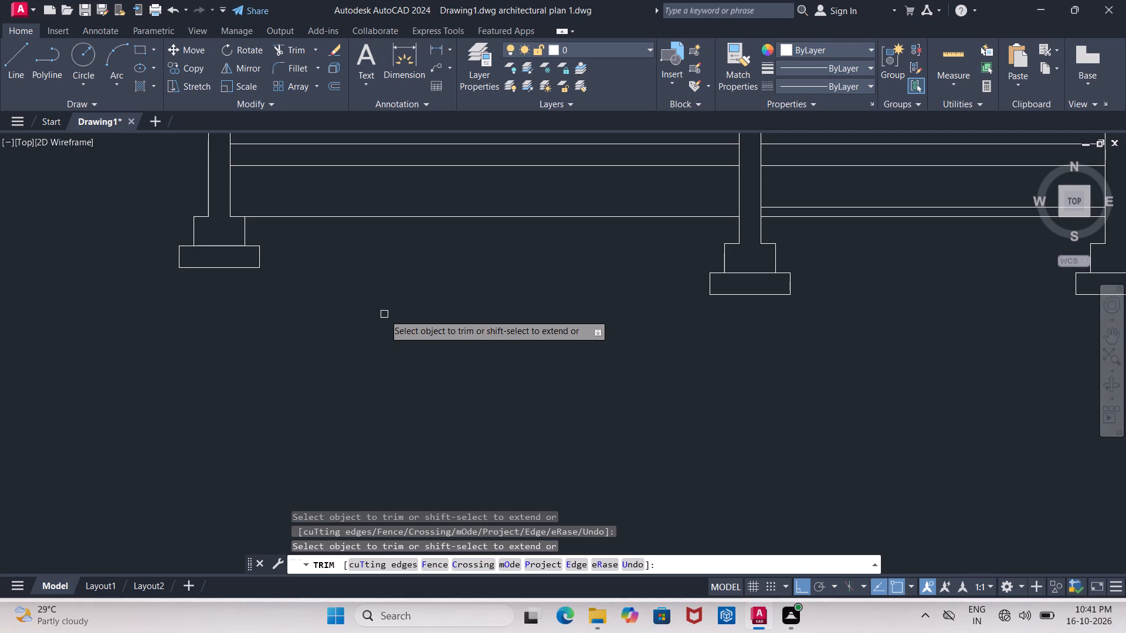
{"action": "key", "text": "Escape"}
Move the middle wall's entire stepped footing straight up so its top edge aligns with the lowest horizontal line.
{"action": "middle_click_drag", "start_coordinate": [484, 300], "coordinate": [273, 341]}
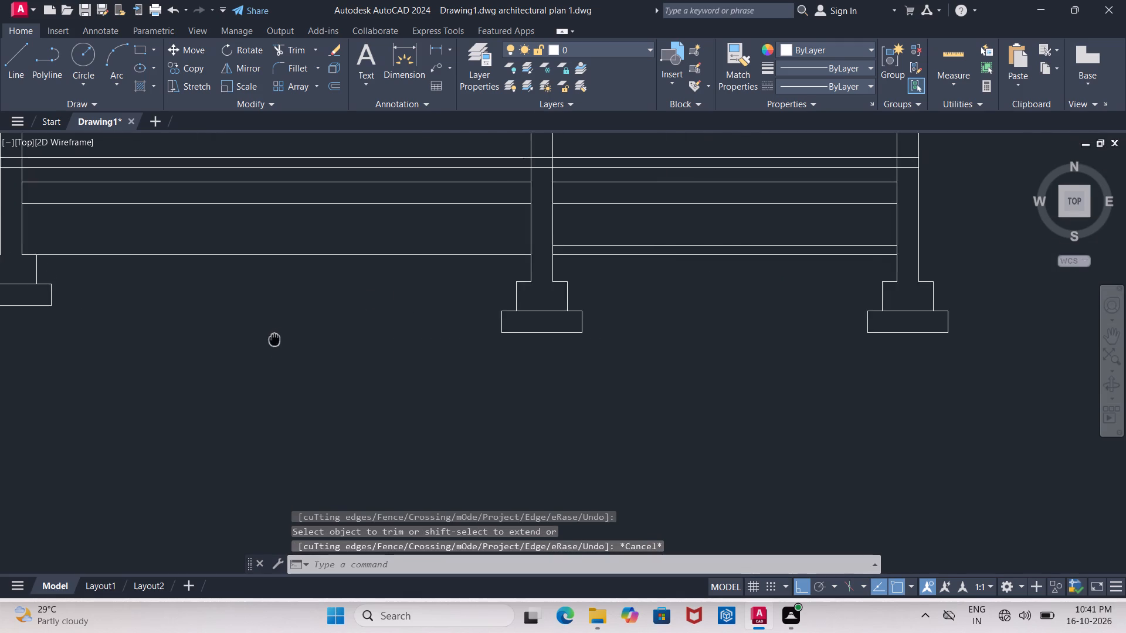
{"action": "scroll", "coordinate": [272, 345], "scroll_direction": "down", "scroll_amount": 1}
{"action": "middle_click_drag", "start_coordinate": [273, 341], "coordinate": [271, 349]}
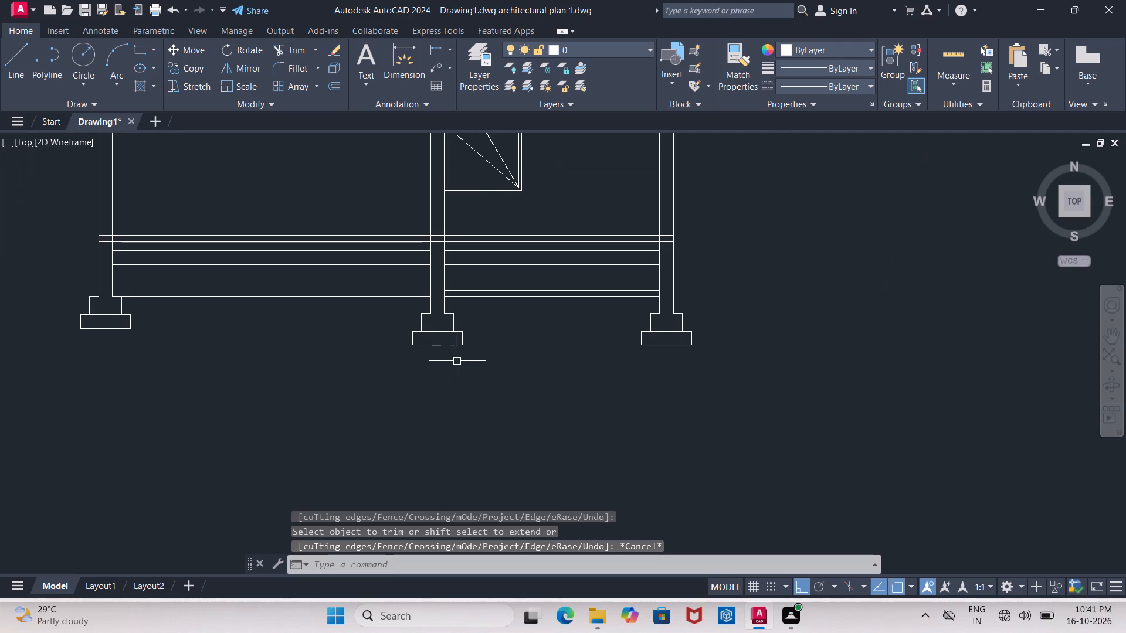
{"action": "scroll", "coordinate": [457, 361], "scroll_direction": "up", "scroll_amount": 1}
{"action": "left_click_drag", "start_coordinate": [371, 274], "coordinate": [389, 291]}
{"action": "left_click", "coordinate": [544, 392]}
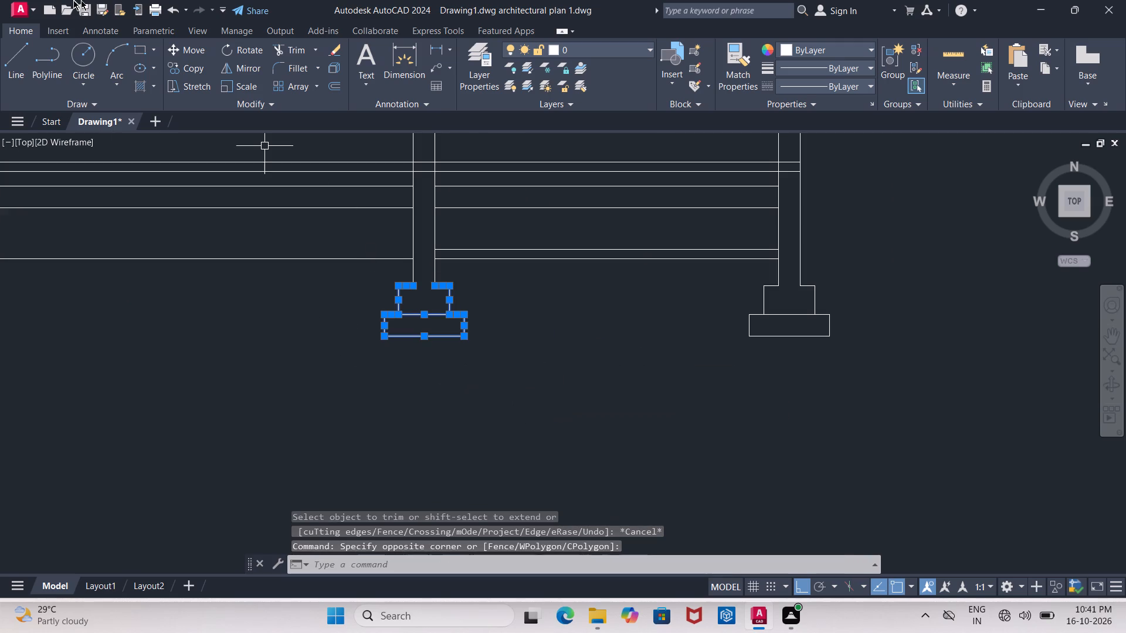
{"action": "left_click", "coordinate": [192, 47]}
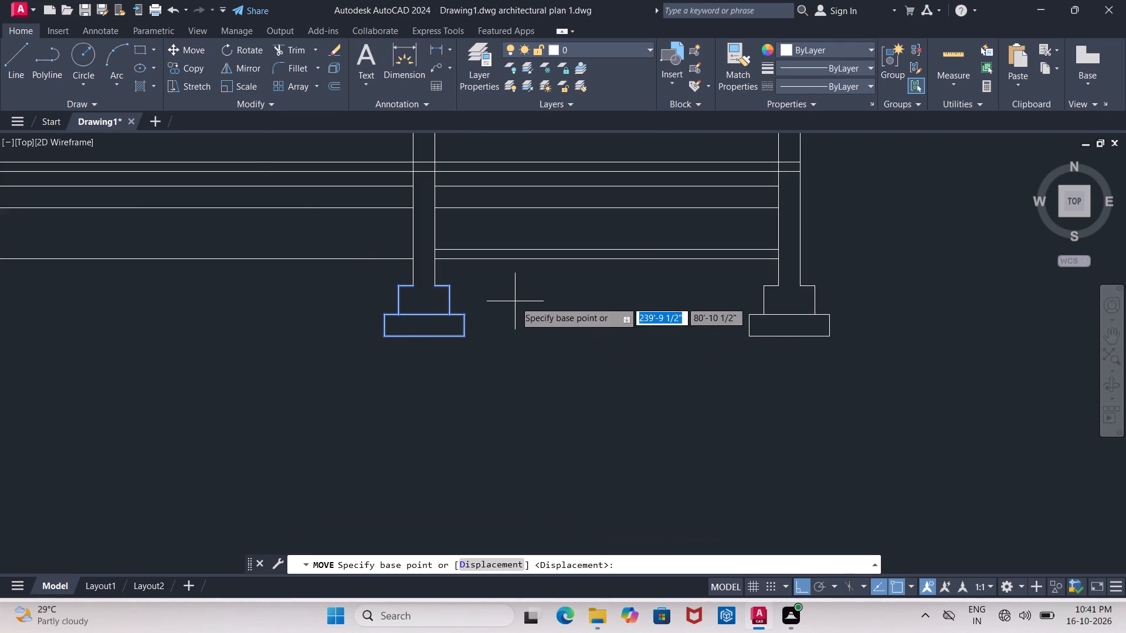
{"action": "left_click", "coordinate": [435, 283]}
{"action": "middle_click_drag", "start_coordinate": [433, 260], "coordinate": [560, 333]}
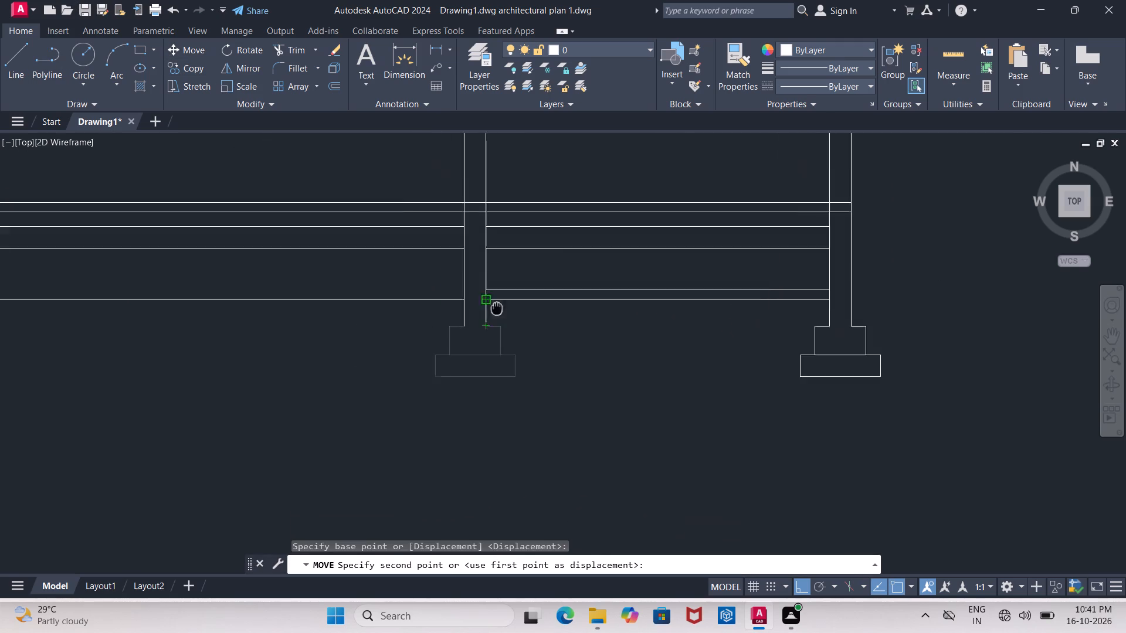
{"action": "middle_click_drag", "start_coordinate": [560, 333], "coordinate": [596, 328]}
{"action": "scroll", "coordinate": [596, 328], "scroll_direction": "up", "scroll_amount": 4}
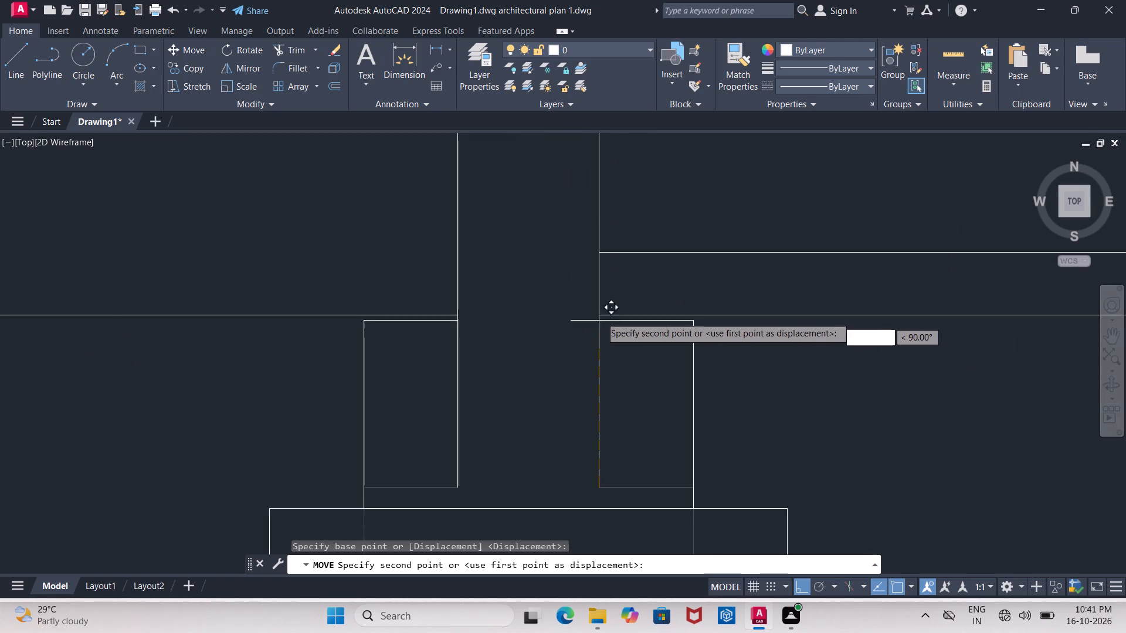
{"action": "left_click", "coordinate": [601, 311]}
{"action": "scroll", "coordinate": [615, 332], "scroll_direction": "down", "scroll_amount": 3}
{"action": "scroll", "coordinate": [692, 369], "scroll_direction": "down", "scroll_amount": 1}
{"action": "middle_click_drag", "start_coordinate": [692, 369], "coordinate": [604, 369]}
{"action": "key", "text": "Escape"}
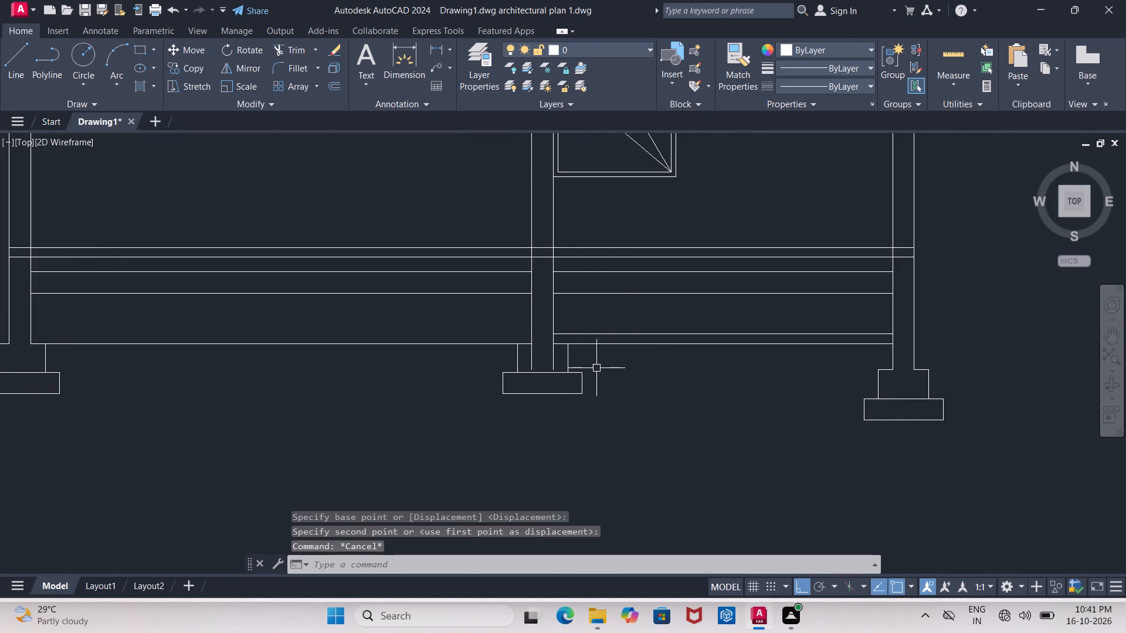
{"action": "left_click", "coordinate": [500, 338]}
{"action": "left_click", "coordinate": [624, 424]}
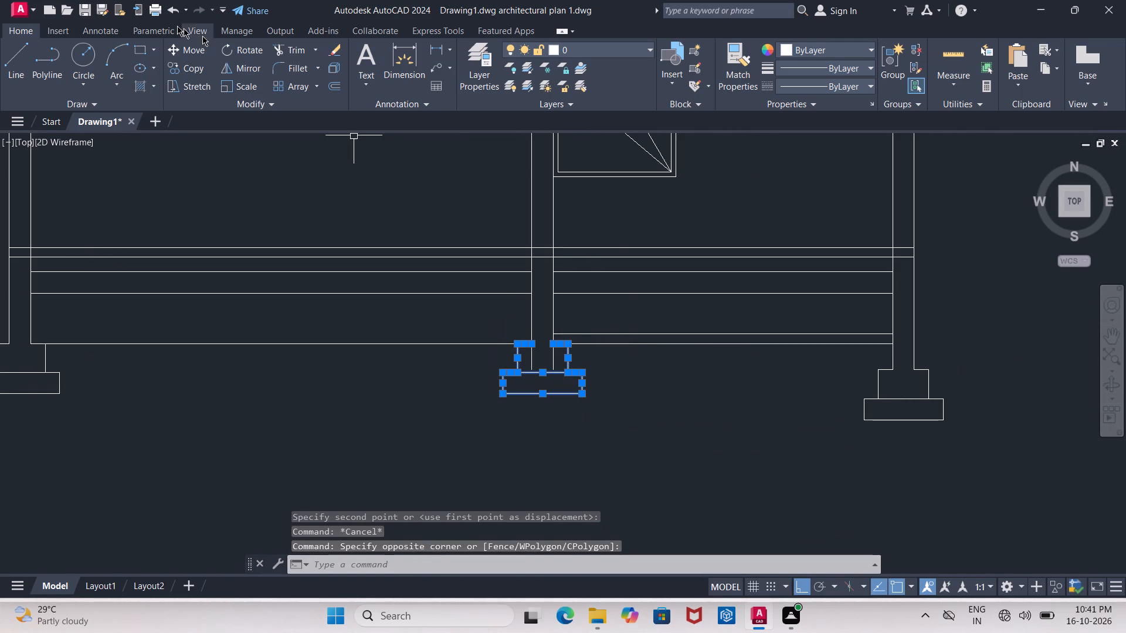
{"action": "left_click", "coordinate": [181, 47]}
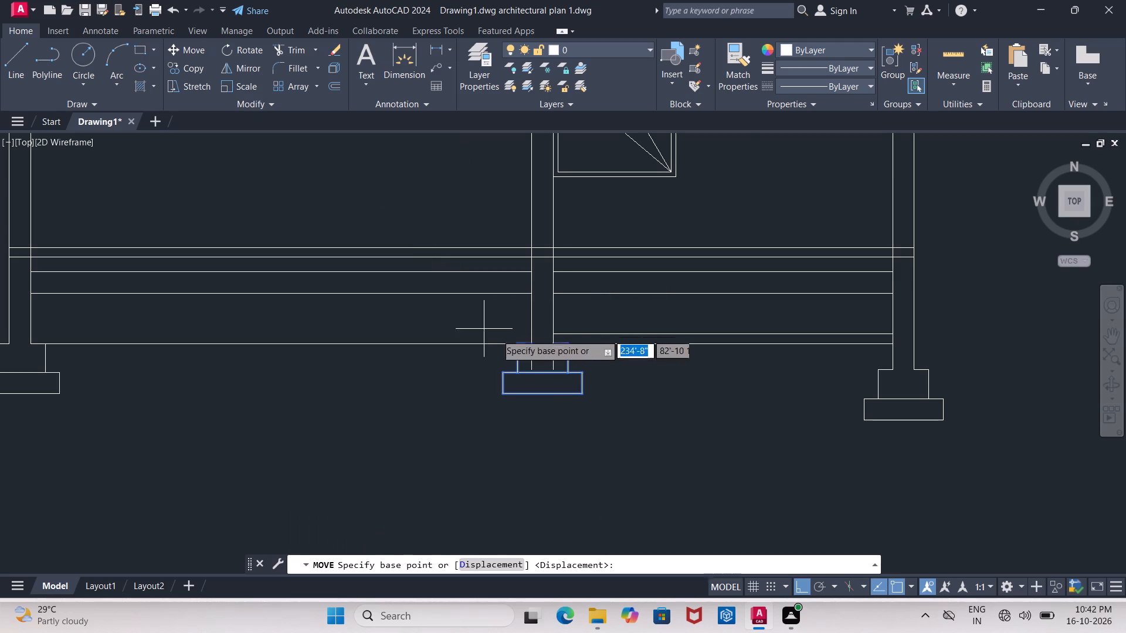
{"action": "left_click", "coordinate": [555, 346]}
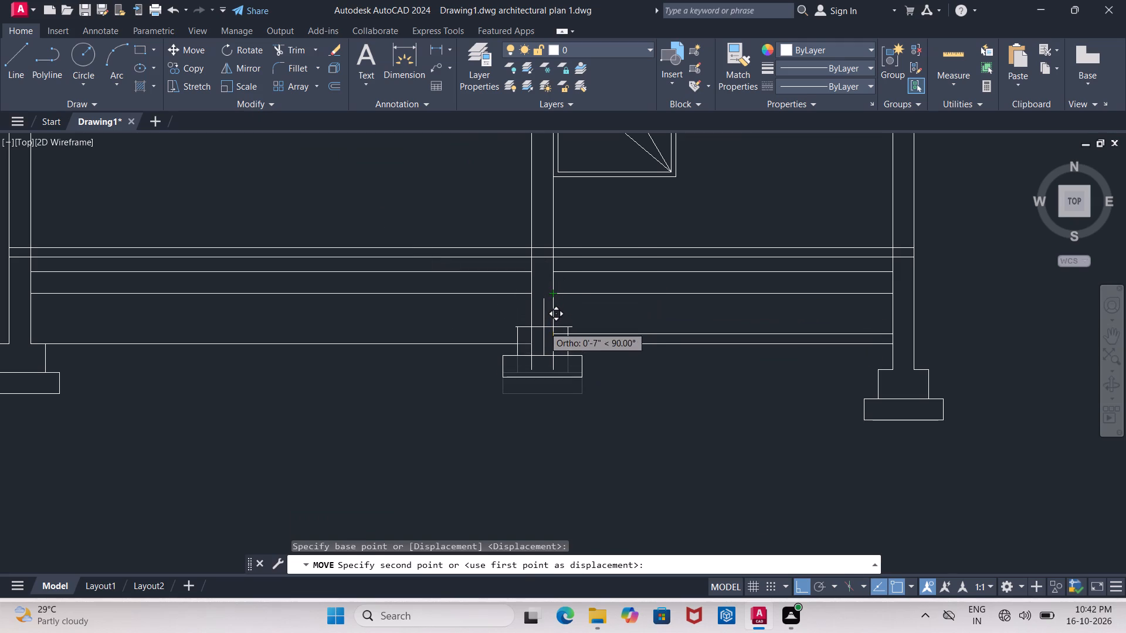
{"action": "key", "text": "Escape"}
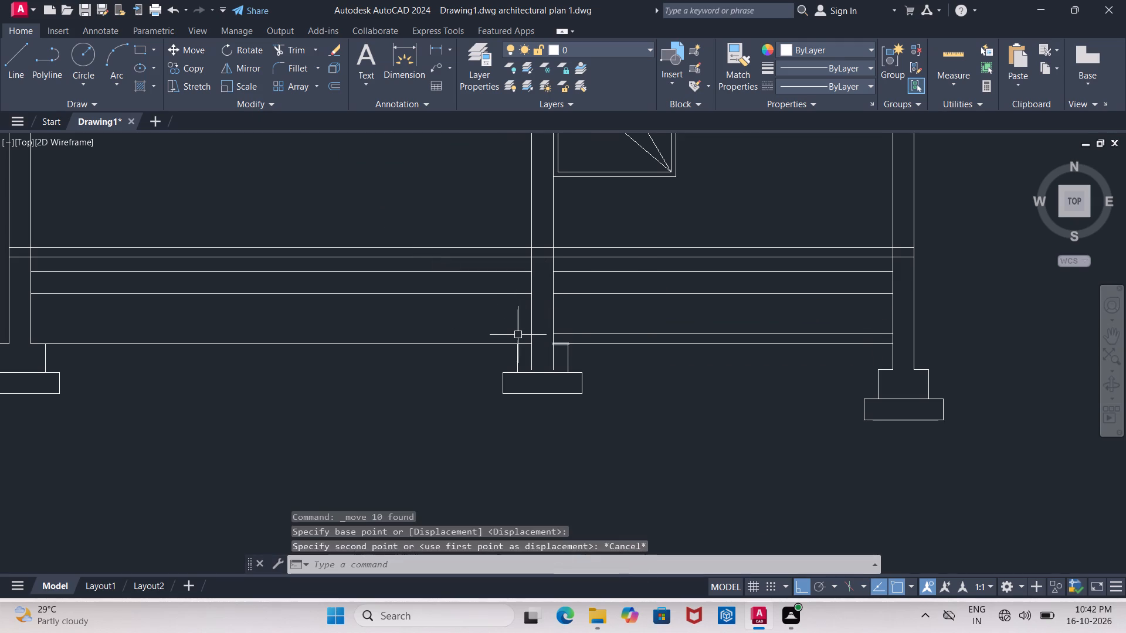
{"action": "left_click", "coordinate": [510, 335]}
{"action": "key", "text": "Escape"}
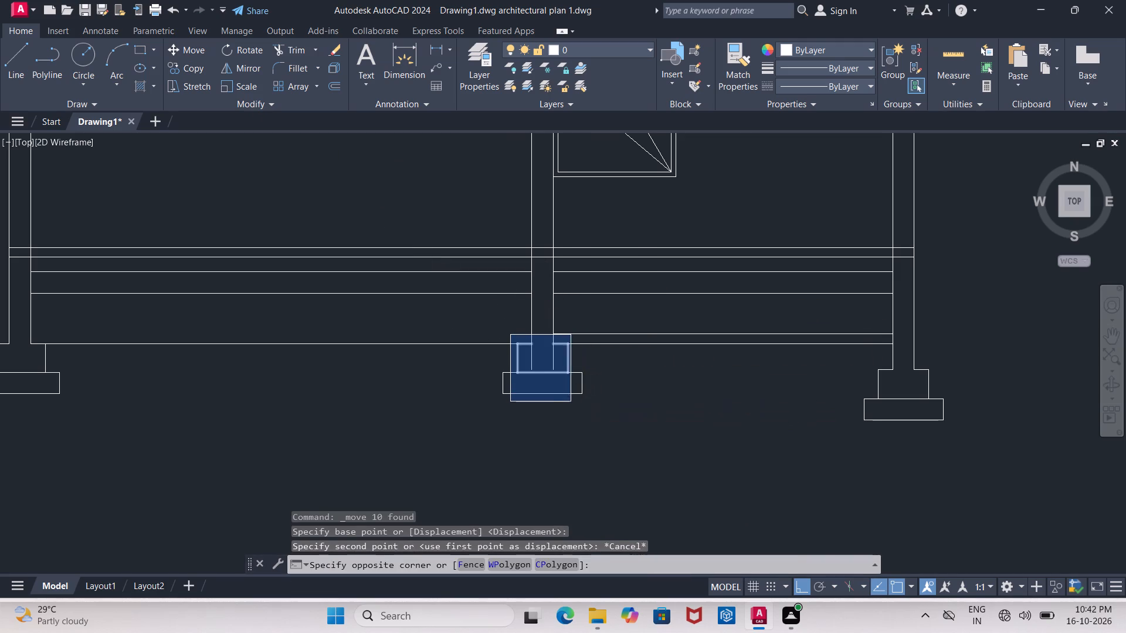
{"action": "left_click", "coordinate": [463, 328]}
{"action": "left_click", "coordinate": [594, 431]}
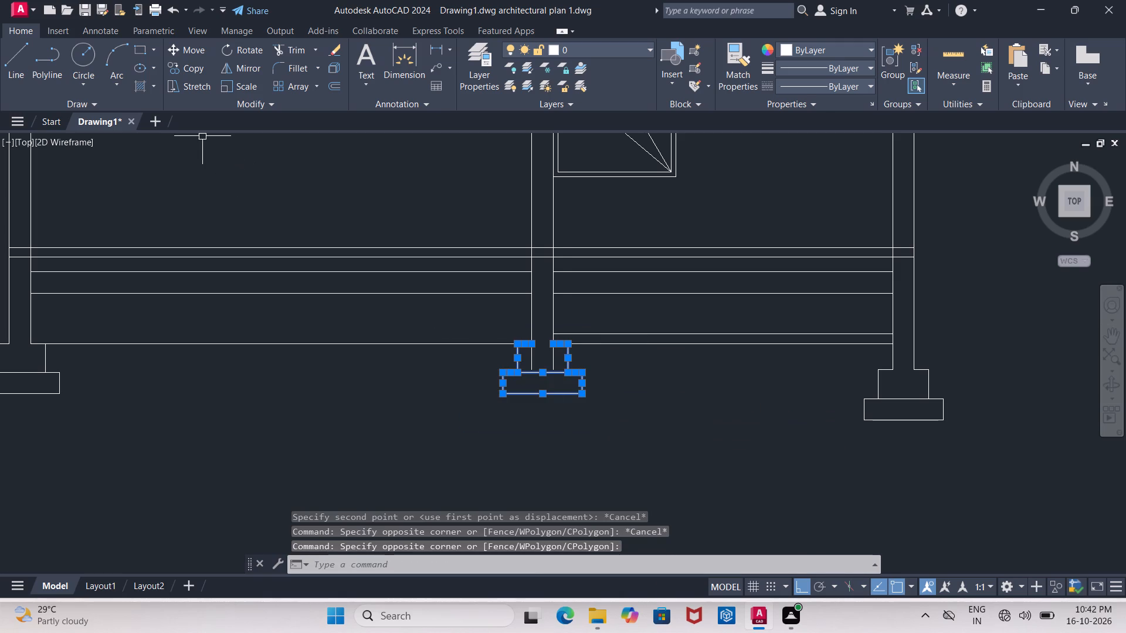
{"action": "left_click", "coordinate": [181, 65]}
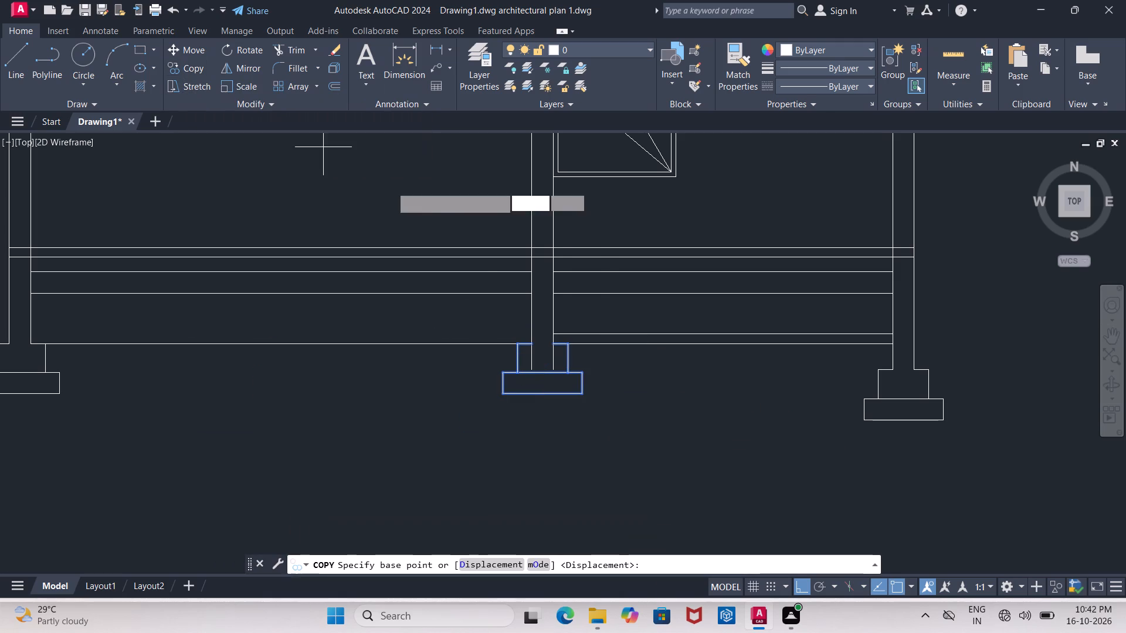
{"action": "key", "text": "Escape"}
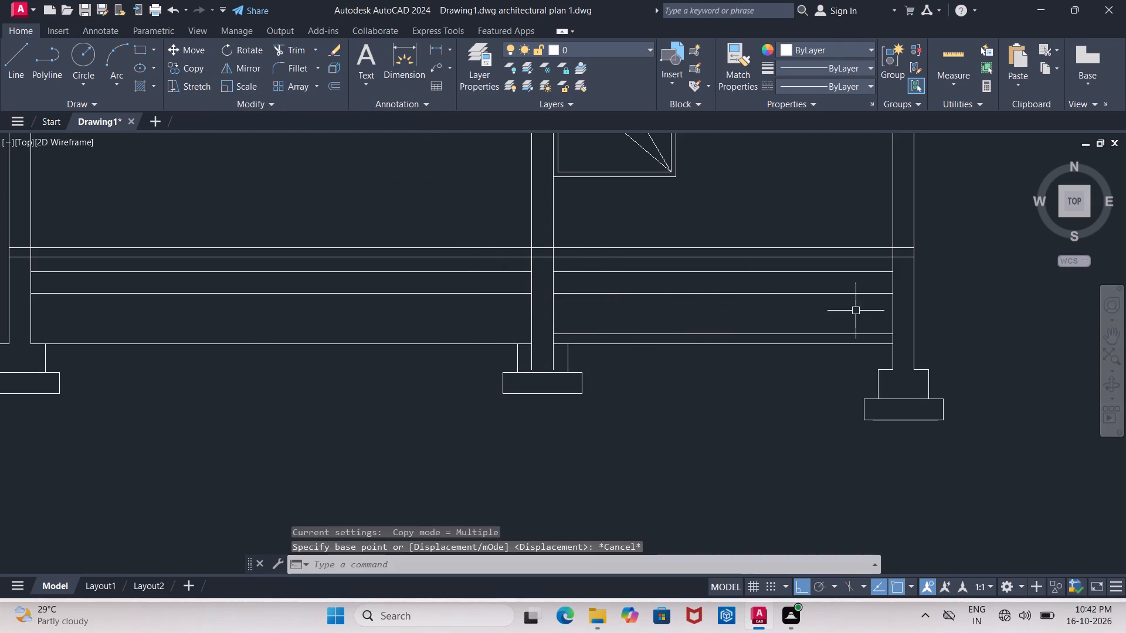
Move the right wall's entire stepped footing straight up so its top edge aligns with the lowest horizontal line.
{"action": "middle_click_drag", "start_coordinate": [884, 312], "coordinate": [515, 297]}
{"action": "left_click_drag", "start_coordinate": [494, 343], "coordinate": [510, 353]}
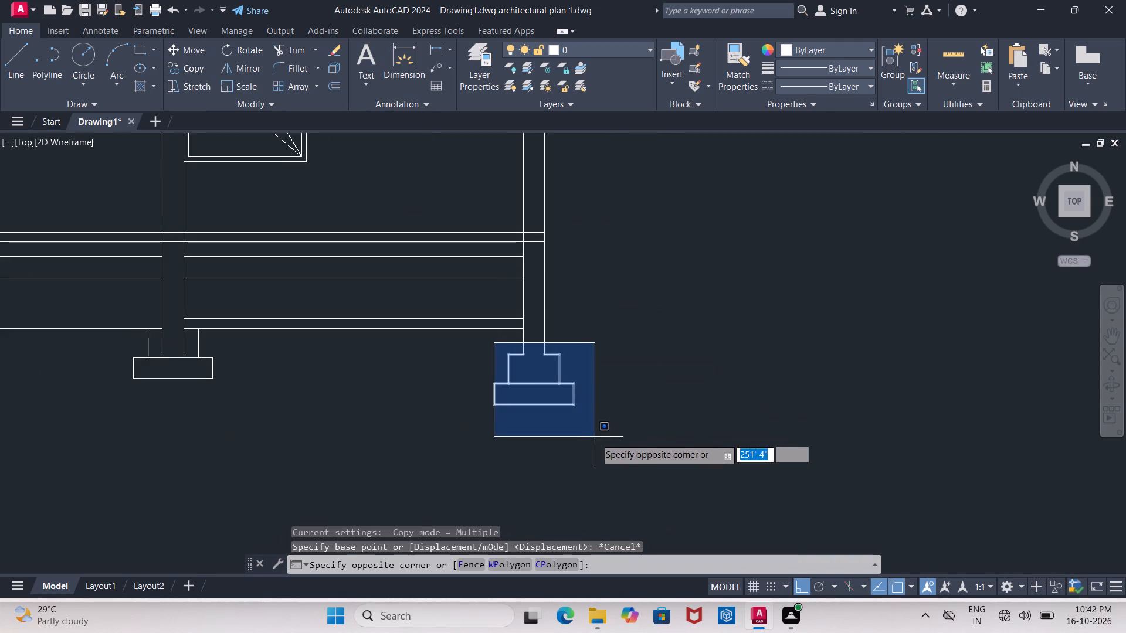
{"action": "left_click", "coordinate": [595, 439]}
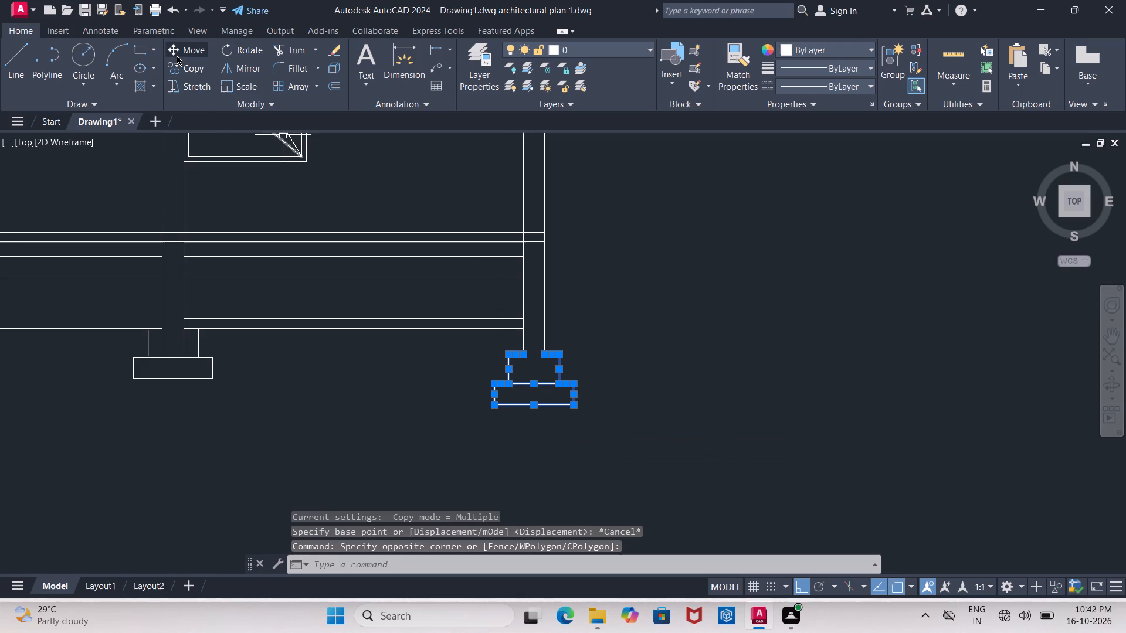
{"action": "left_click_drag", "start_coordinate": [177, 56], "coordinate": [182, 58]}
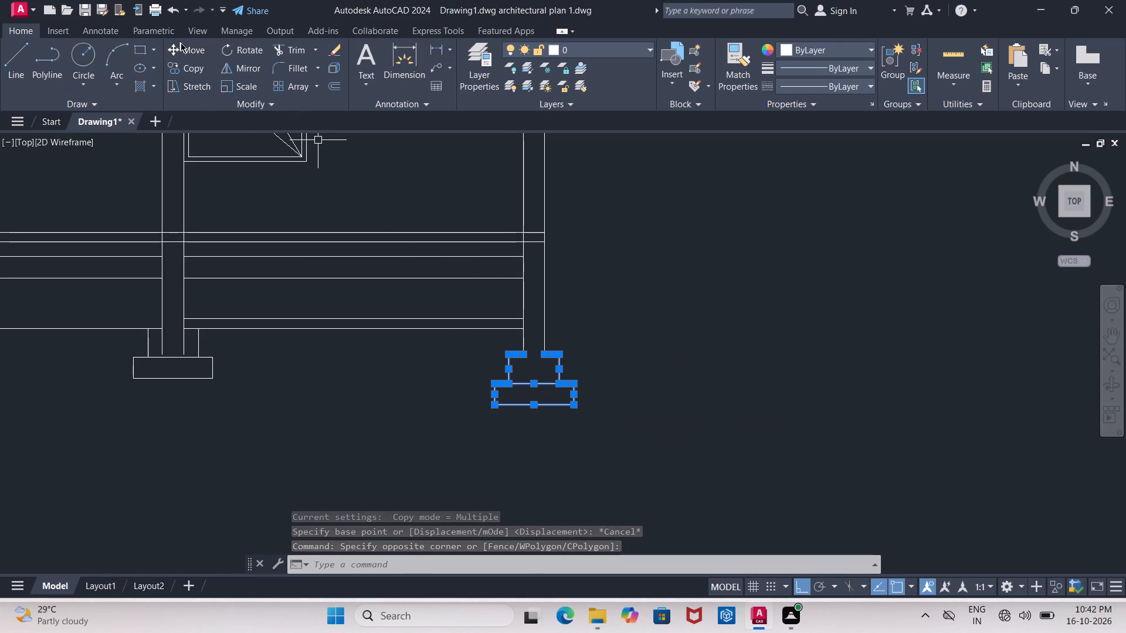
{"action": "left_click", "coordinate": [182, 48]}
{"action": "scroll", "coordinate": [537, 354], "scroll_direction": "up", "scroll_amount": 2}
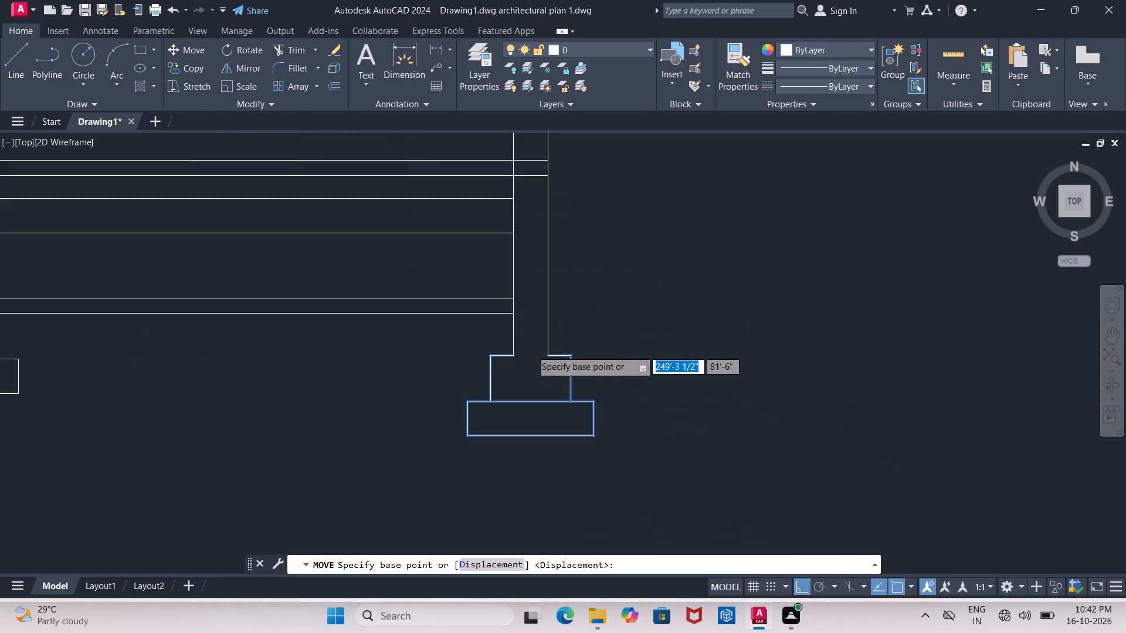
{"action": "left_click", "coordinate": [501, 356]}
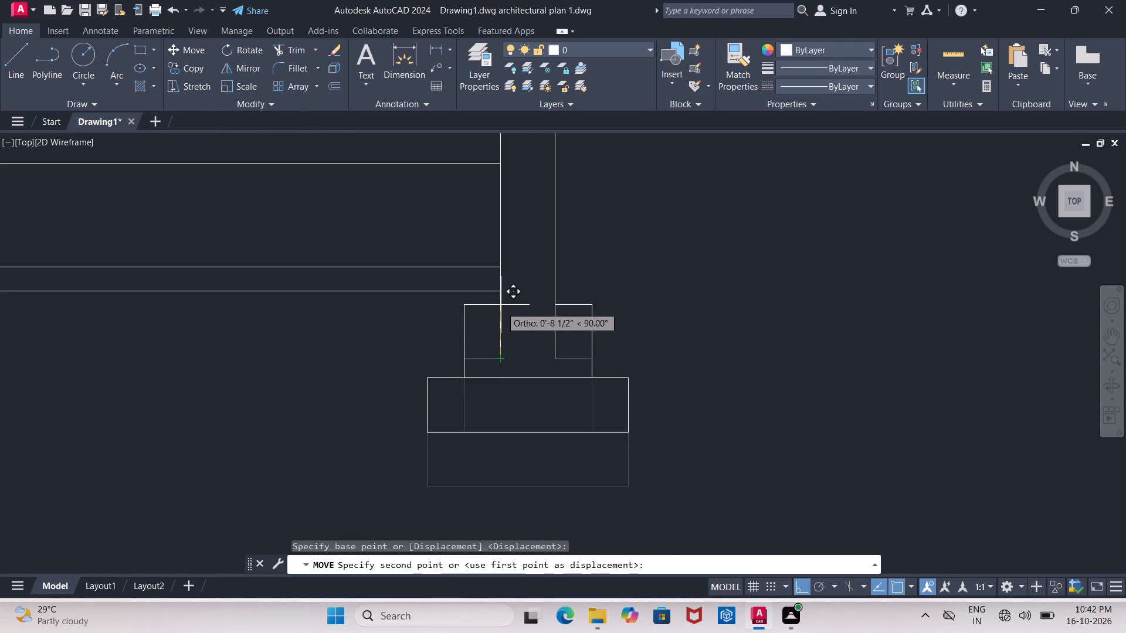
{"action": "scroll", "coordinate": [497, 290], "scroll_direction": "down", "scroll_amount": 2}
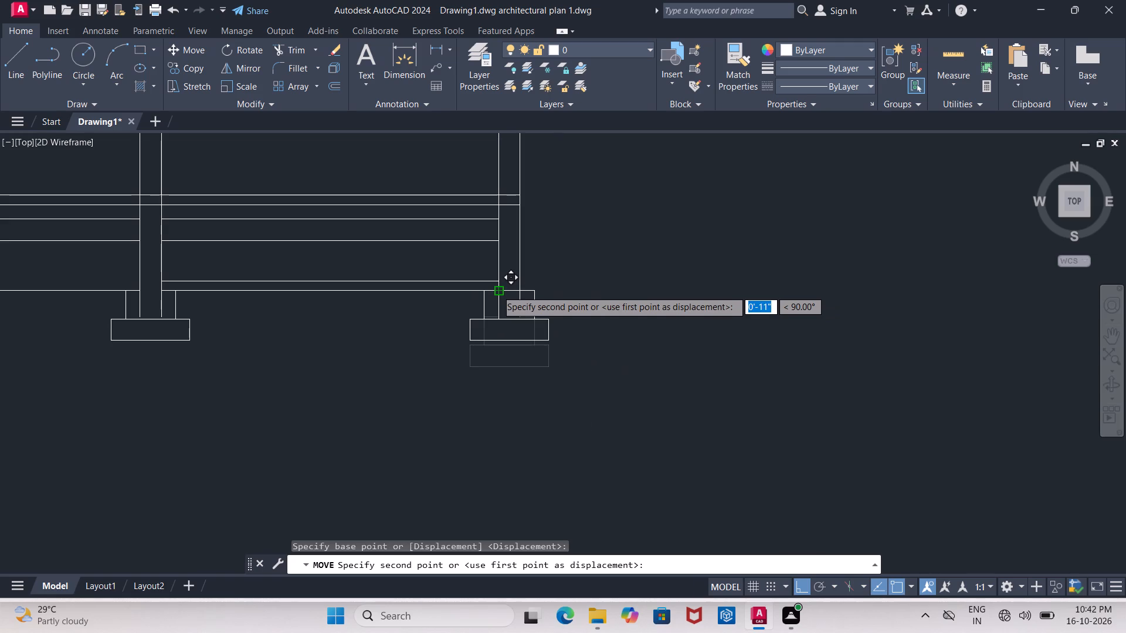
{"action": "left_click", "coordinate": [497, 290]}
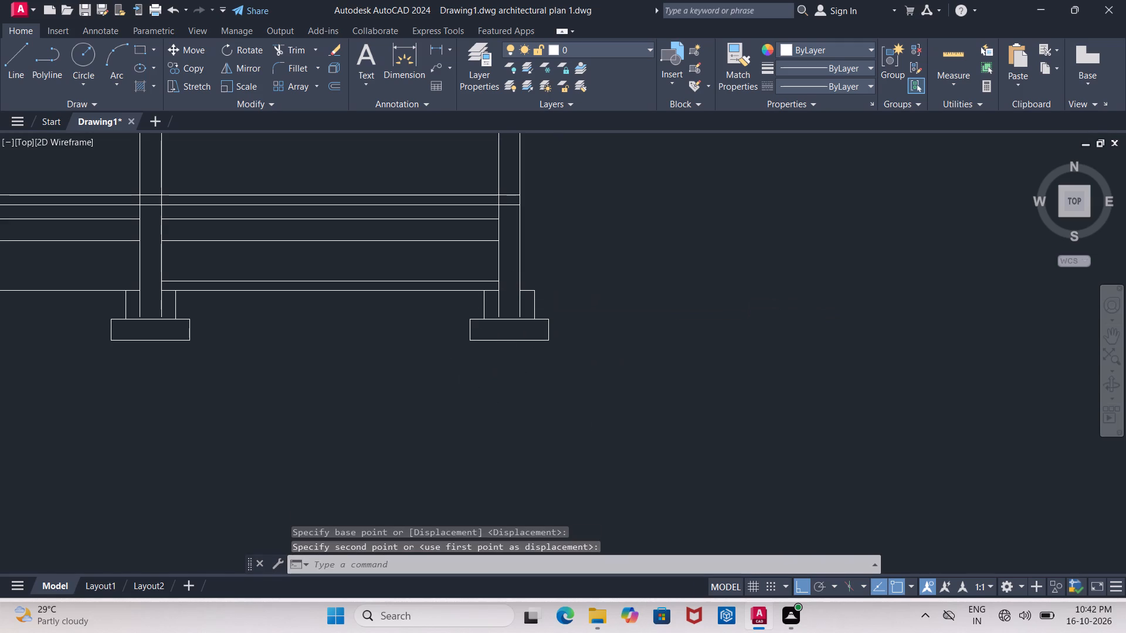
{"action": "key", "text": "Escape"}
Trim off both of the right wall's lines inside its footing and the middle wall's right-hand line inside its footing.
{"action": "type", "text": "TR"}
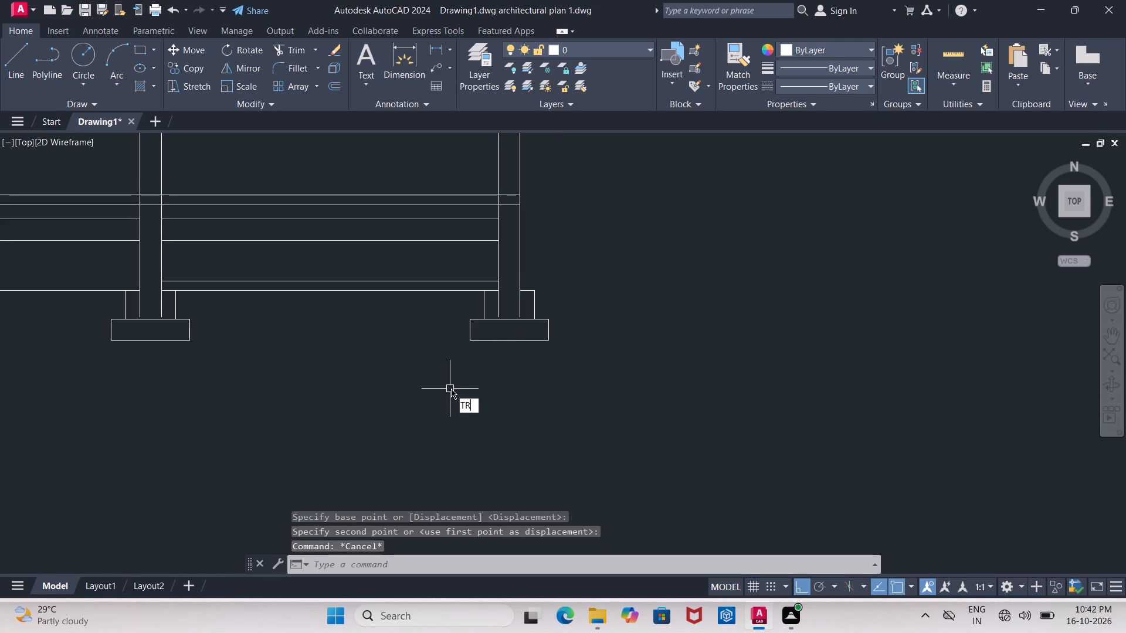
{"action": "key", "text": "Return"}
{"action": "key", "text": "Return"}
{"action": "scroll", "coordinate": [491, 328], "scroll_direction": "up", "scroll_amount": 1}
{"action": "left_click", "coordinate": [501, 301]}
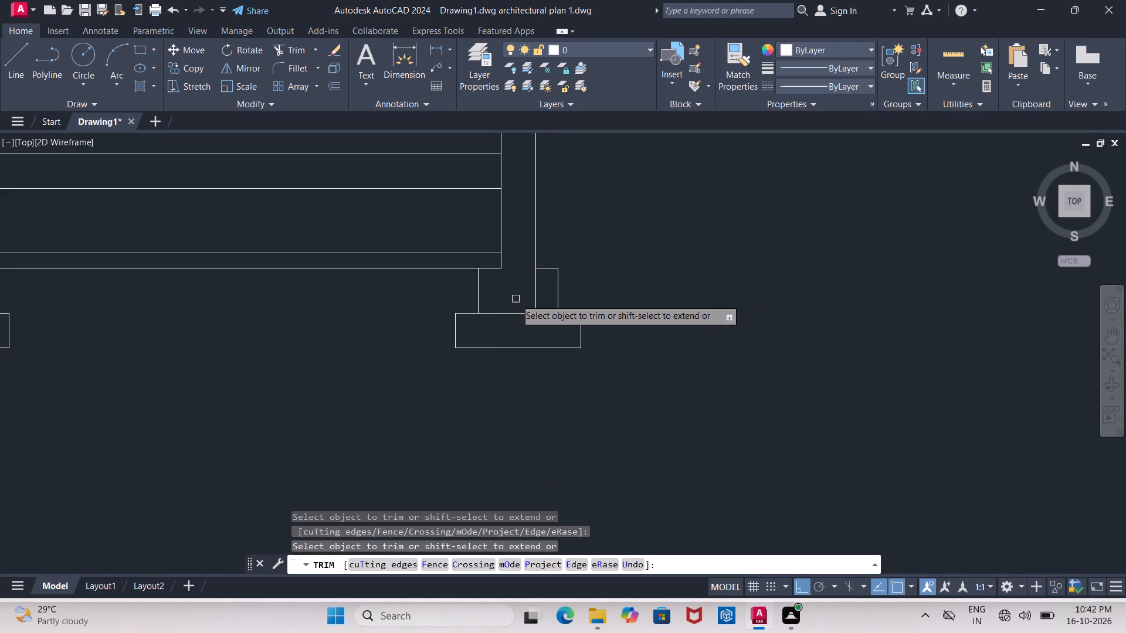
{"action": "left_click", "coordinate": [533, 293]}
{"action": "middle_click_drag", "start_coordinate": [533, 293], "coordinate": [811, 295]}
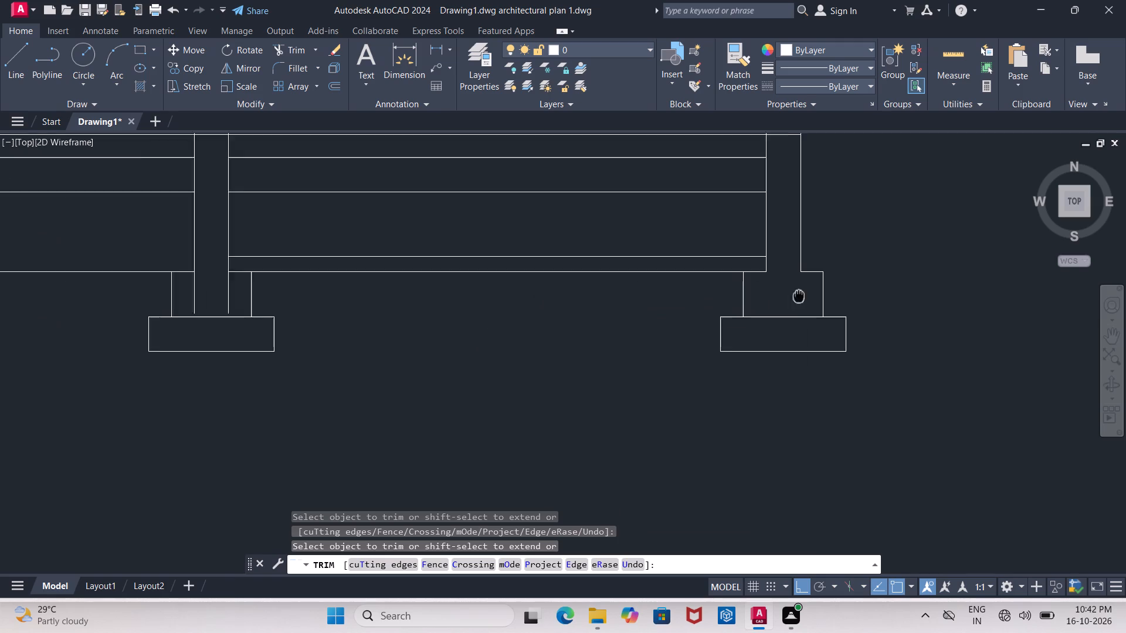
{"action": "left_click", "coordinate": [244, 302]}
{"action": "left_click", "coordinate": [204, 297]}
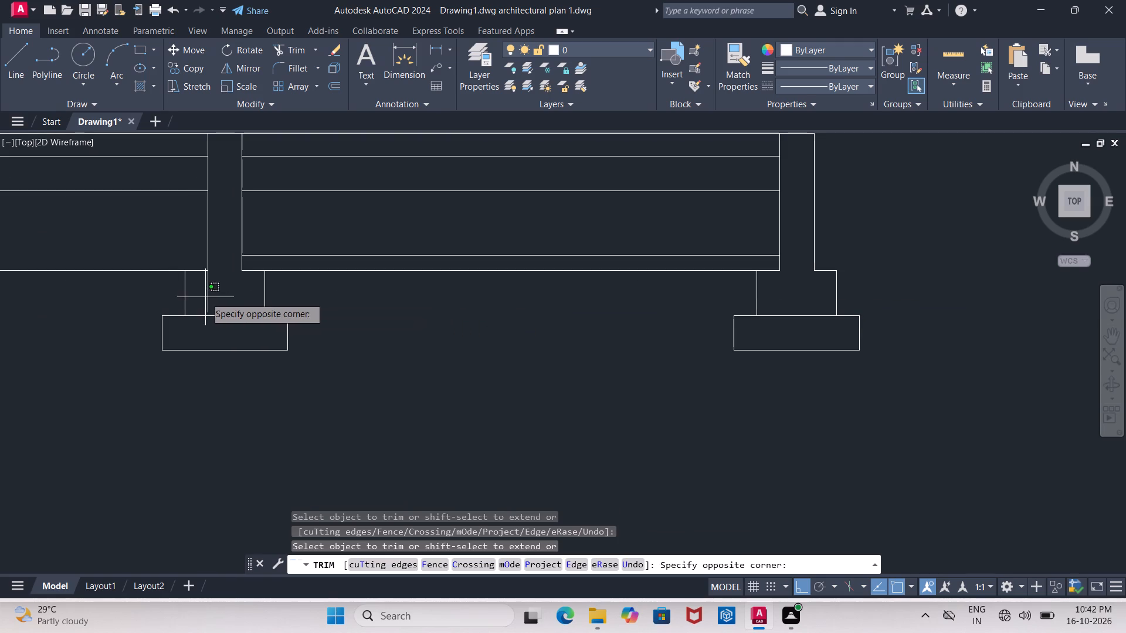
{"action": "left_click", "coordinate": [208, 297]}
{"action": "scroll", "coordinate": [208, 297], "scroll_direction": "down", "scroll_amount": 2}
{"action": "middle_click_drag", "start_coordinate": [170, 324], "coordinate": [459, 355]}
{"action": "triple_click", "coordinate": [584, 311]}
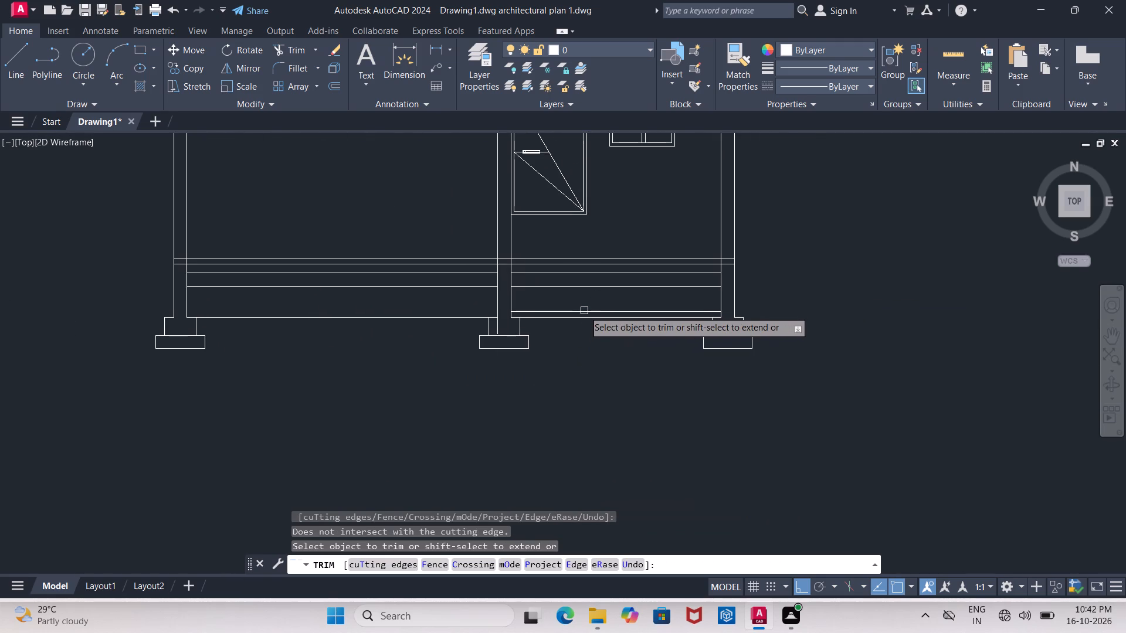
{"action": "key", "text": "Escape"}
Delete the upper line of the lowest horizontal pair between the middle and right walls.
{"action": "left_click", "coordinate": [584, 311]}
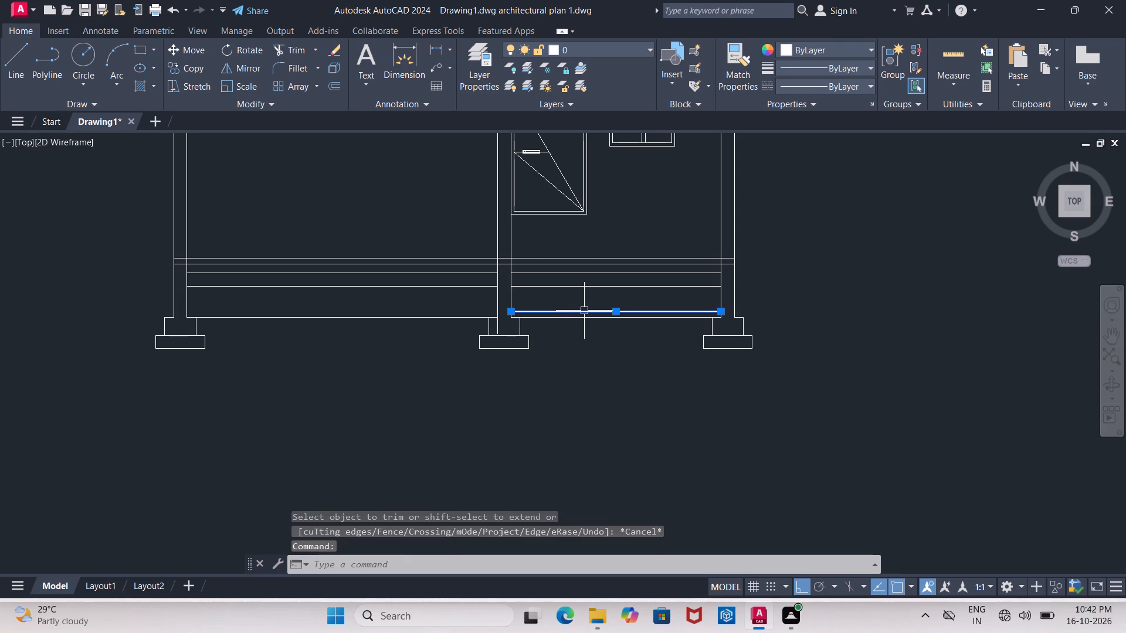
{"action": "key", "text": "Delete"}
Trim off the middle wall's remaining left-hand vertical line inside its footing's upper step.
{"action": "scroll", "coordinate": [584, 311], "scroll_direction": "down", "scroll_amount": 1}
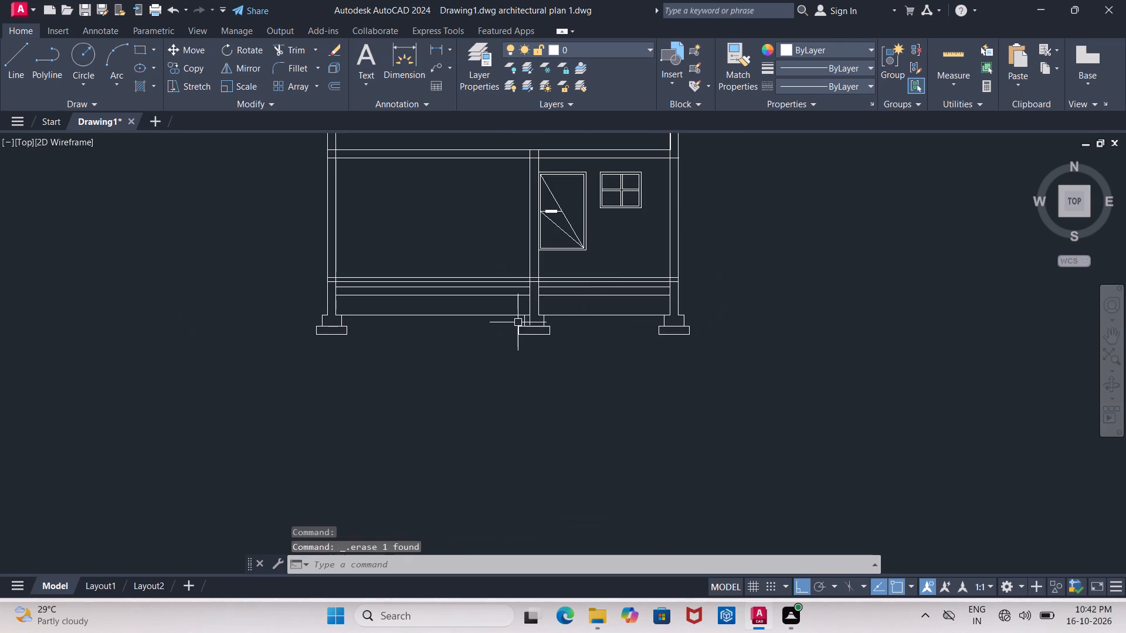
{"action": "scroll", "coordinate": [517, 322], "scroll_direction": "up", "scroll_amount": 3}
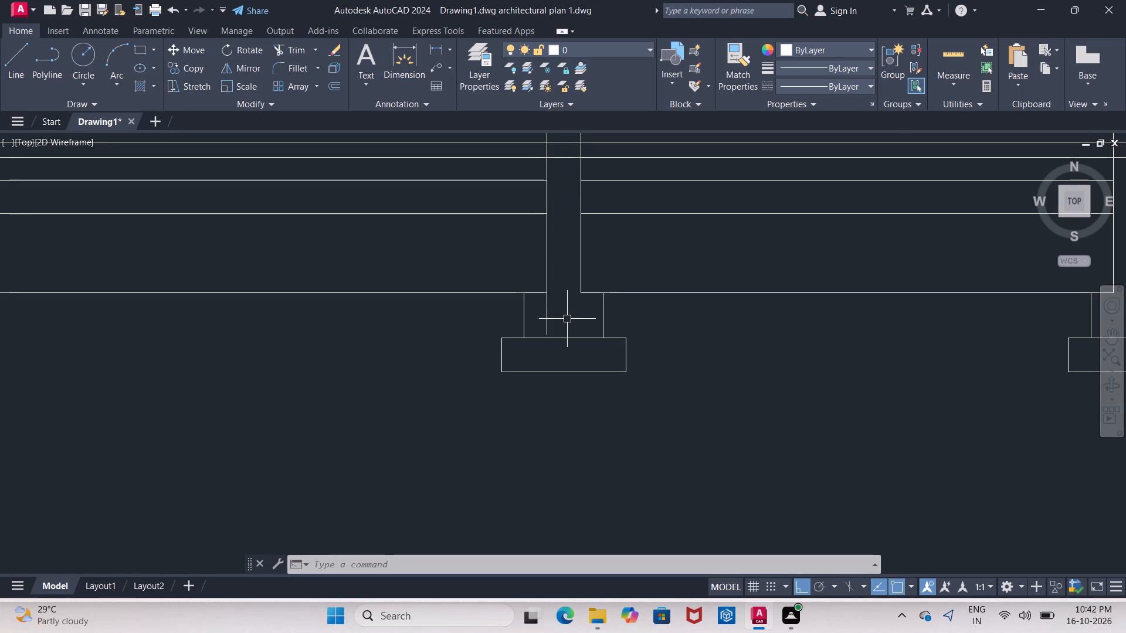
{"action": "scroll", "coordinate": [487, 271], "scroll_direction": "down", "scroll_amount": 2}
{"action": "scroll", "coordinate": [654, 290], "scroll_direction": "up", "scroll_amount": 1}
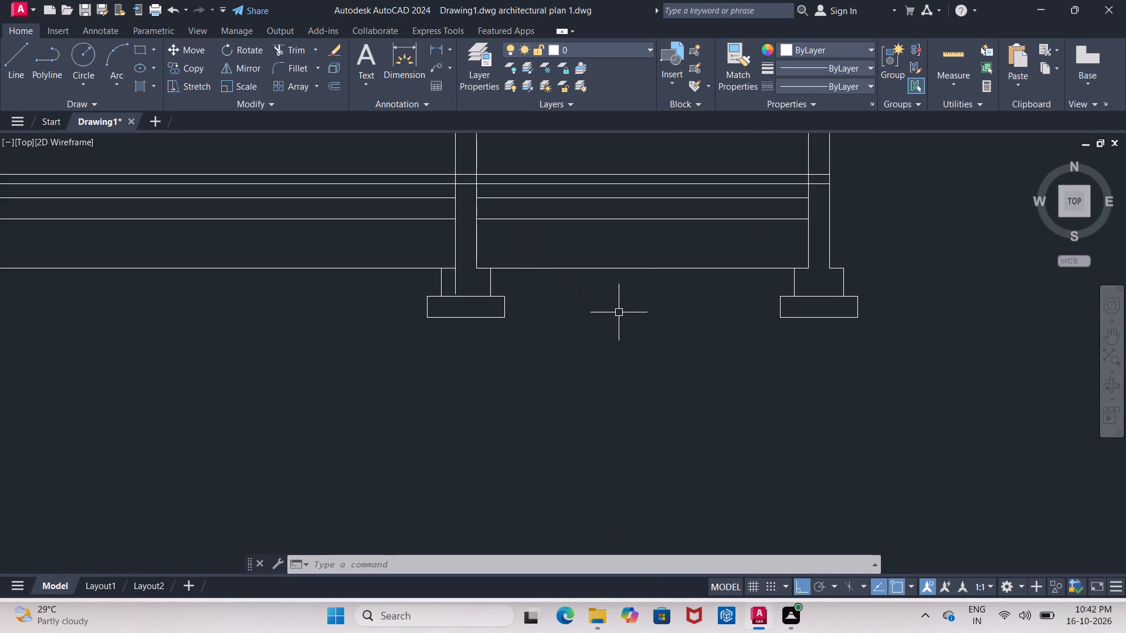
{"action": "key", "text": "Escape"}
{"action": "type", "text": "TR"}
{"action": "key", "text": "Return"}
{"action": "key", "text": "Return"}
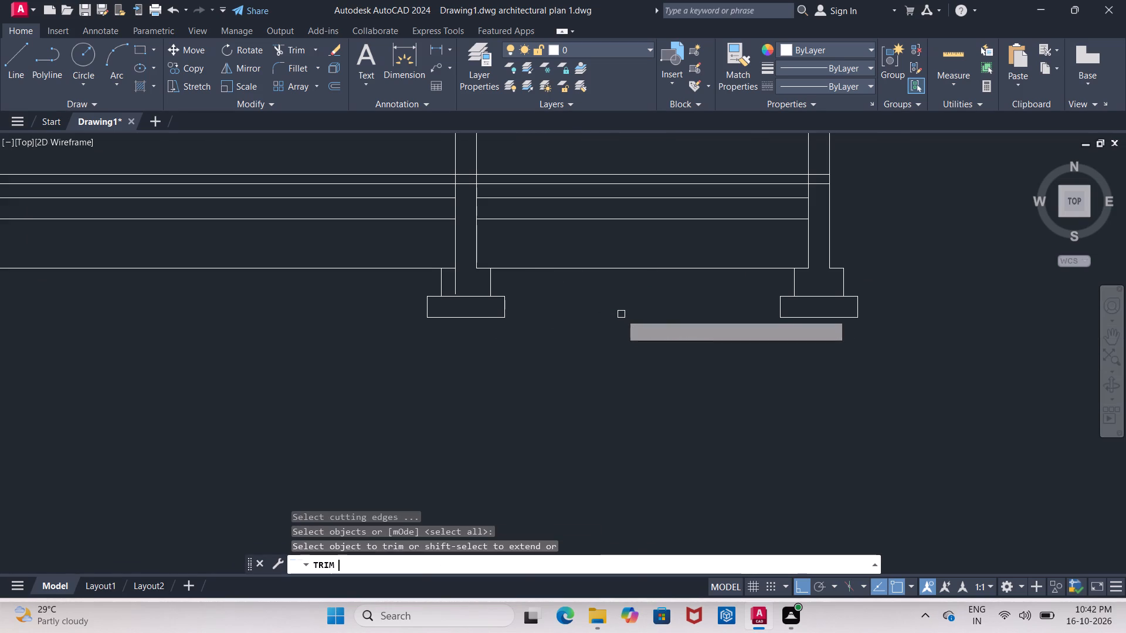
{"action": "scroll", "coordinate": [419, 305], "scroll_direction": "up", "scroll_amount": 1}
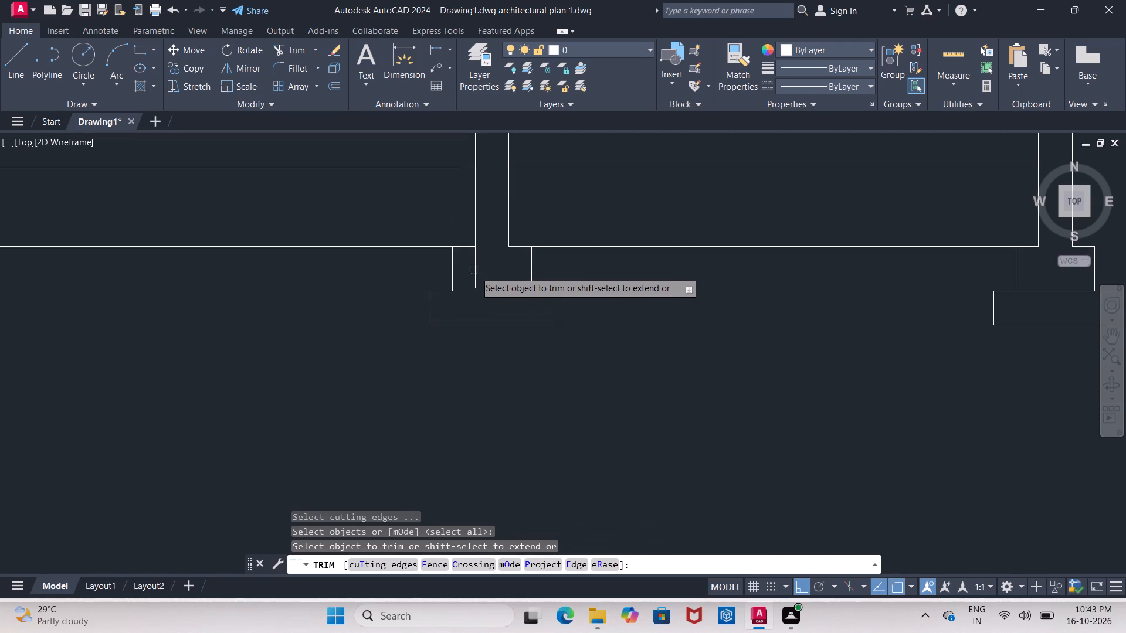
Trim off the leftover left-hand line of the middle wall that still runs inside its footing.
{"action": "left_click", "coordinate": [475, 271]}
{"action": "scroll", "coordinate": [482, 273], "scroll_direction": "down", "scroll_amount": 2}
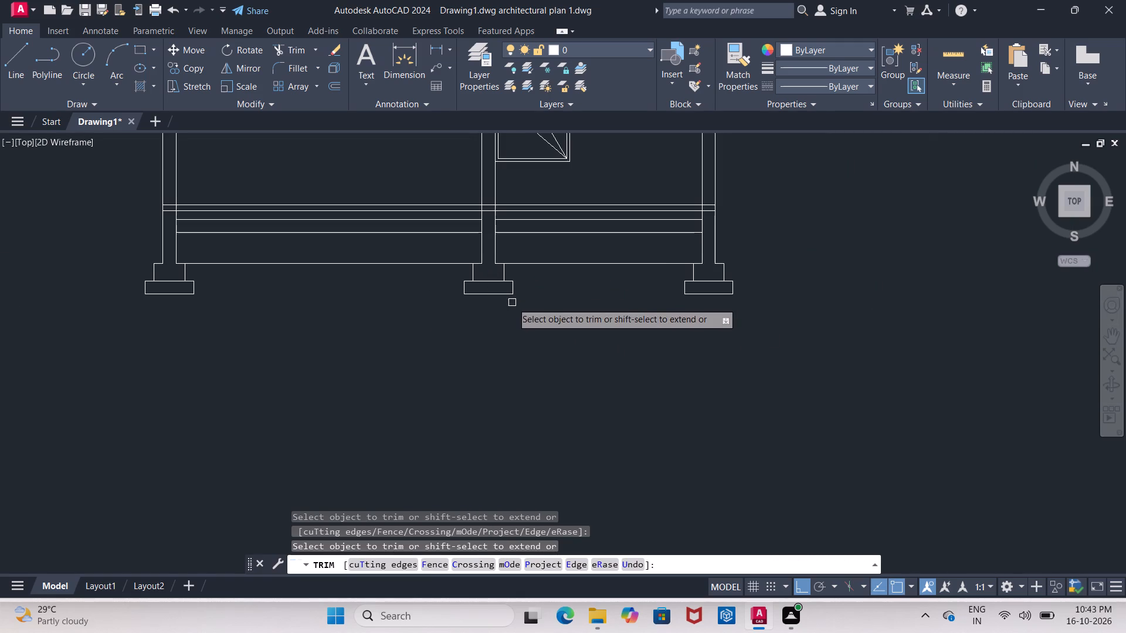
{"action": "middle_click_drag", "start_coordinate": [512, 302], "coordinate": [513, 325]}
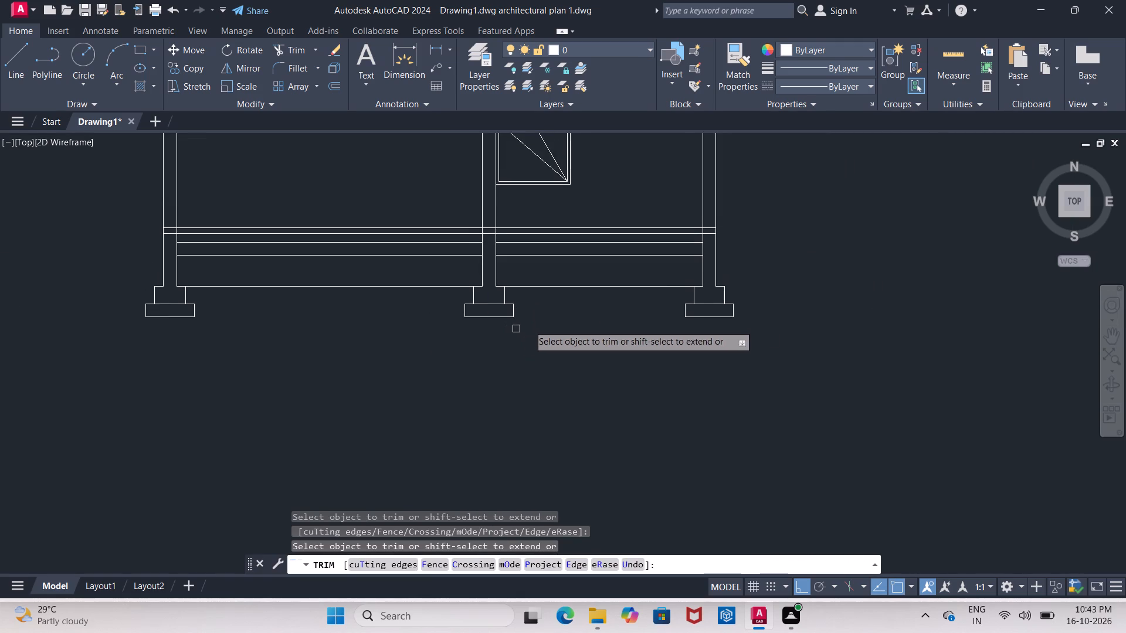
{"action": "middle_click_drag", "start_coordinate": [573, 273], "coordinate": [596, 323]}
{"action": "middle_click_drag", "start_coordinate": [541, 204], "coordinate": [545, 213]}
{"action": "scroll", "coordinate": [542, 207], "scroll_direction": "down", "scroll_amount": 1}
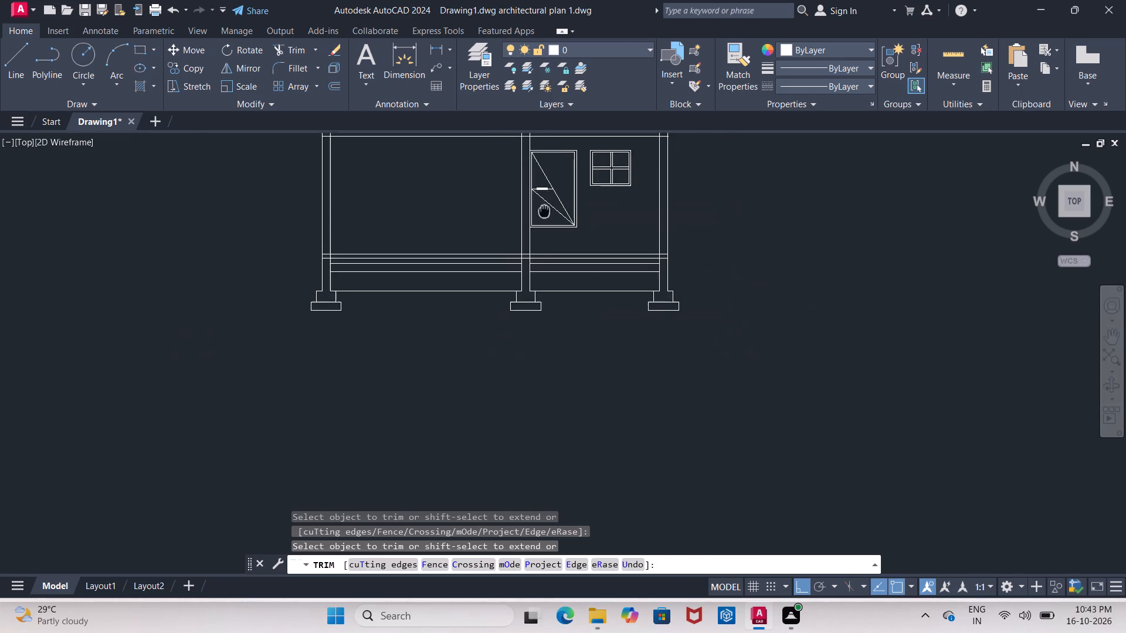
{"action": "middle_click_drag", "start_coordinate": [545, 213], "coordinate": [588, 282]}
{"action": "key", "text": "Escape"}
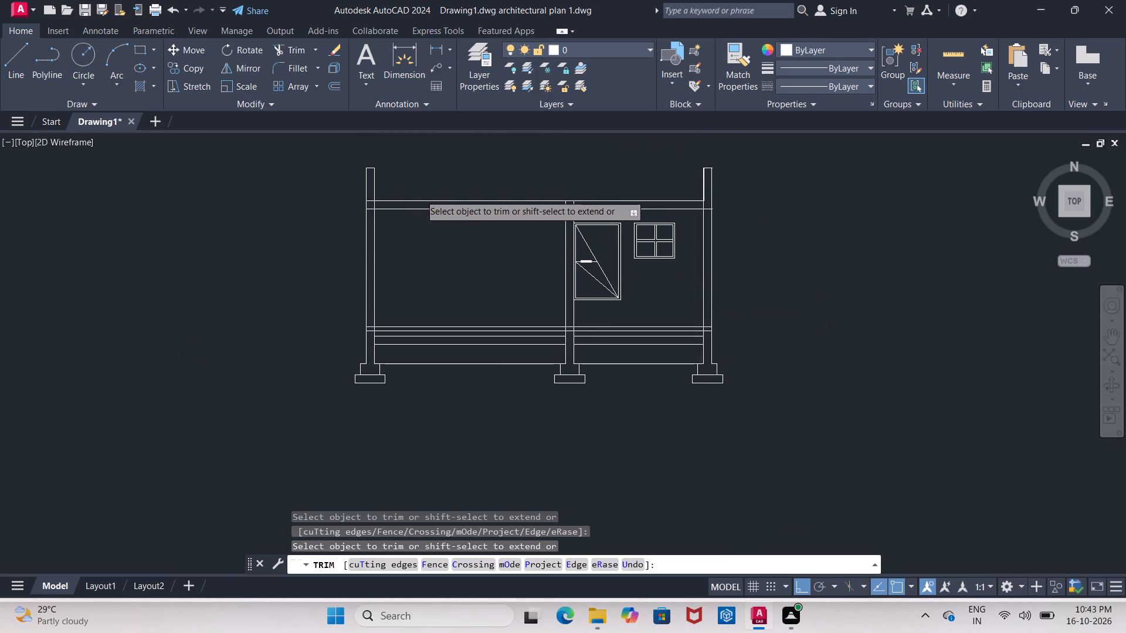
{"action": "middle_click", "coordinate": [426, 193]}
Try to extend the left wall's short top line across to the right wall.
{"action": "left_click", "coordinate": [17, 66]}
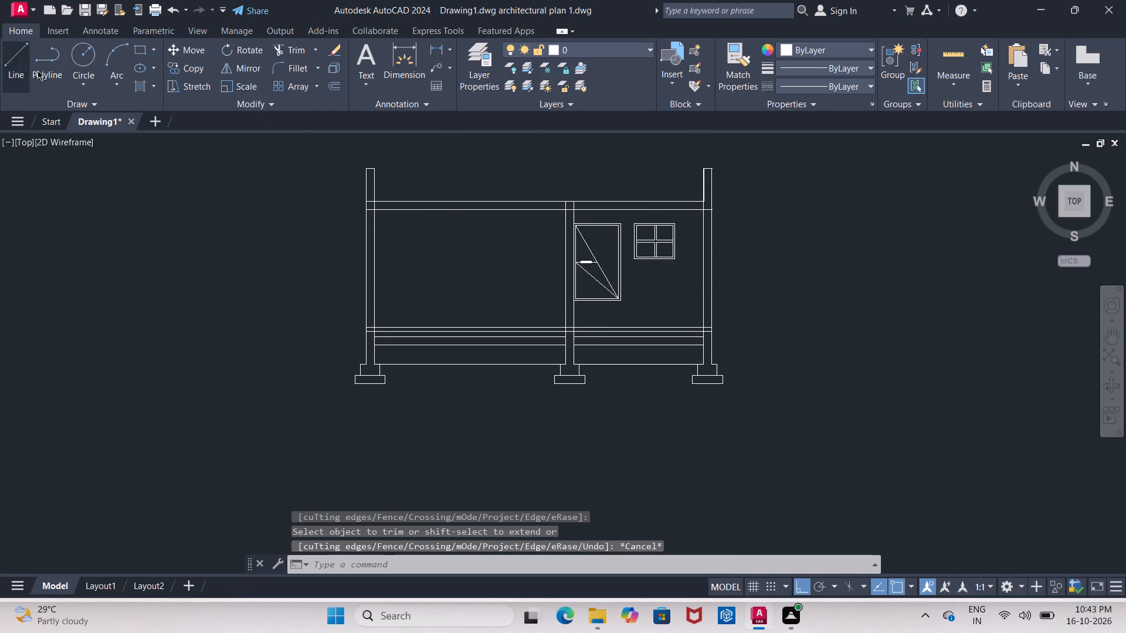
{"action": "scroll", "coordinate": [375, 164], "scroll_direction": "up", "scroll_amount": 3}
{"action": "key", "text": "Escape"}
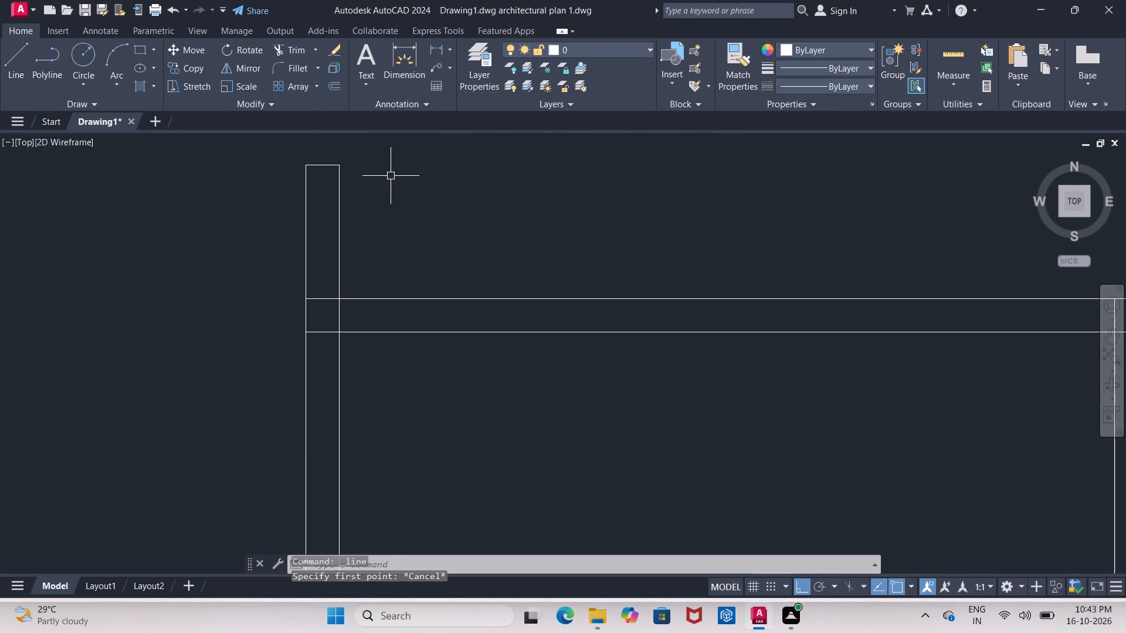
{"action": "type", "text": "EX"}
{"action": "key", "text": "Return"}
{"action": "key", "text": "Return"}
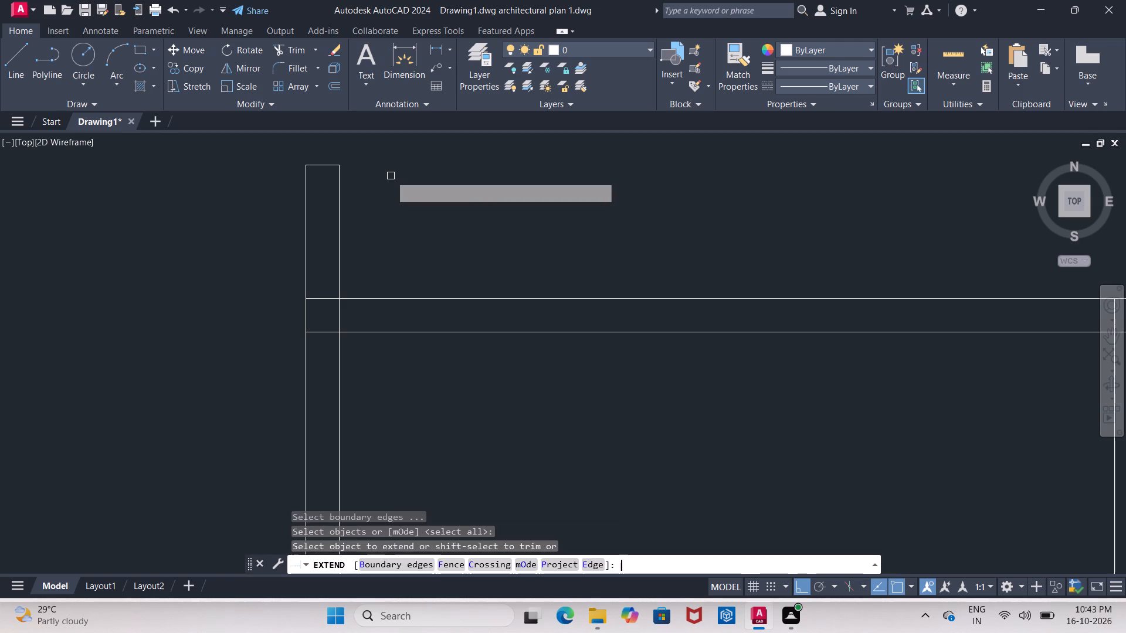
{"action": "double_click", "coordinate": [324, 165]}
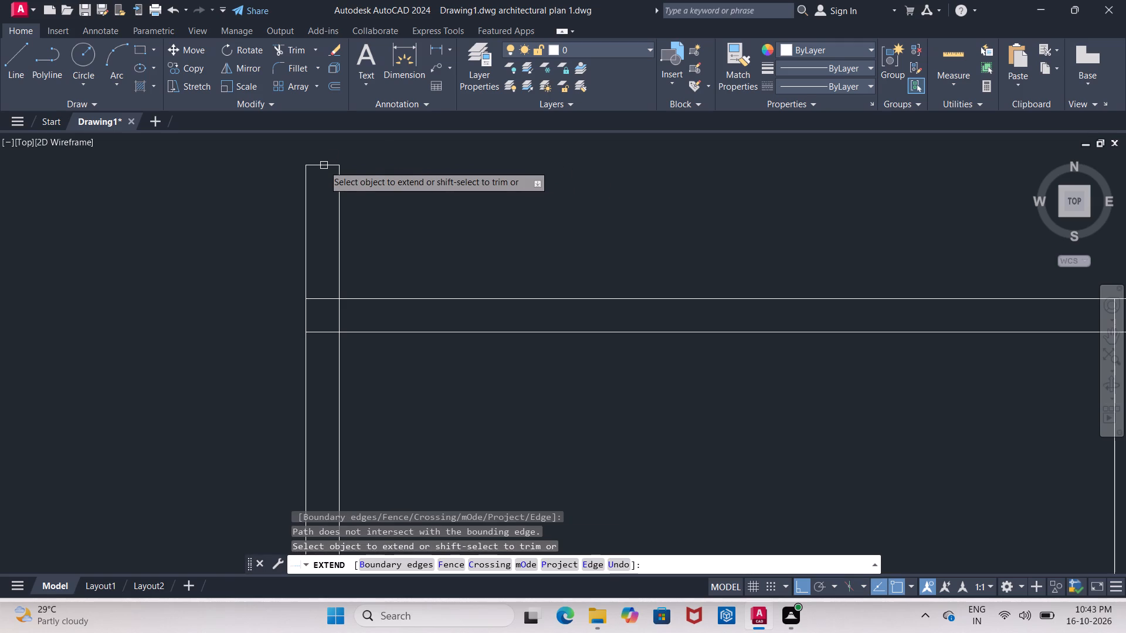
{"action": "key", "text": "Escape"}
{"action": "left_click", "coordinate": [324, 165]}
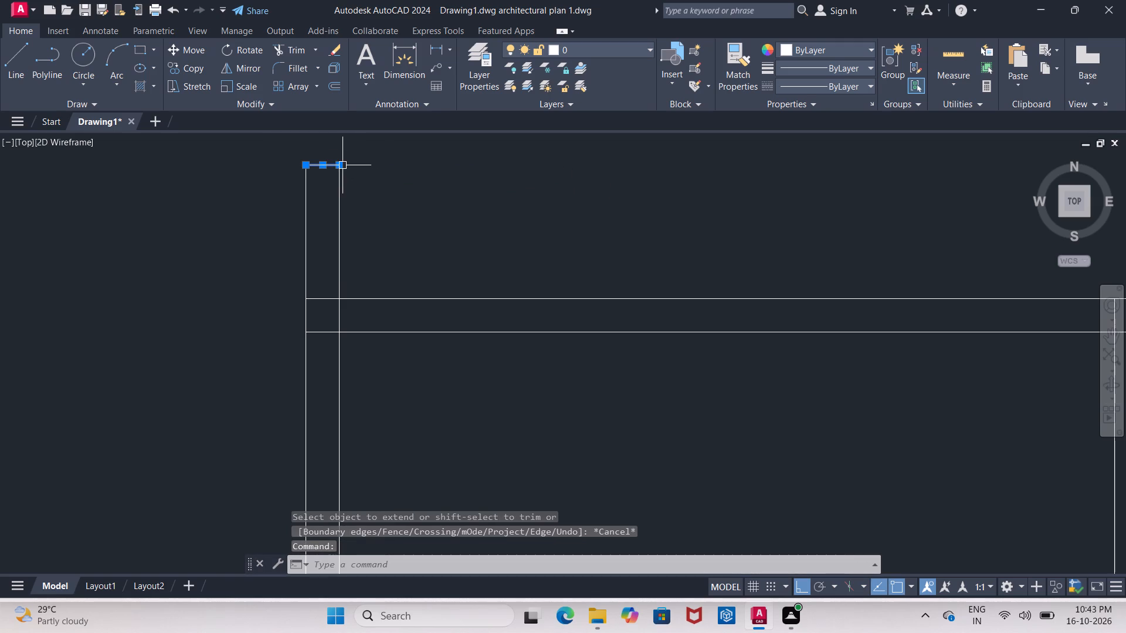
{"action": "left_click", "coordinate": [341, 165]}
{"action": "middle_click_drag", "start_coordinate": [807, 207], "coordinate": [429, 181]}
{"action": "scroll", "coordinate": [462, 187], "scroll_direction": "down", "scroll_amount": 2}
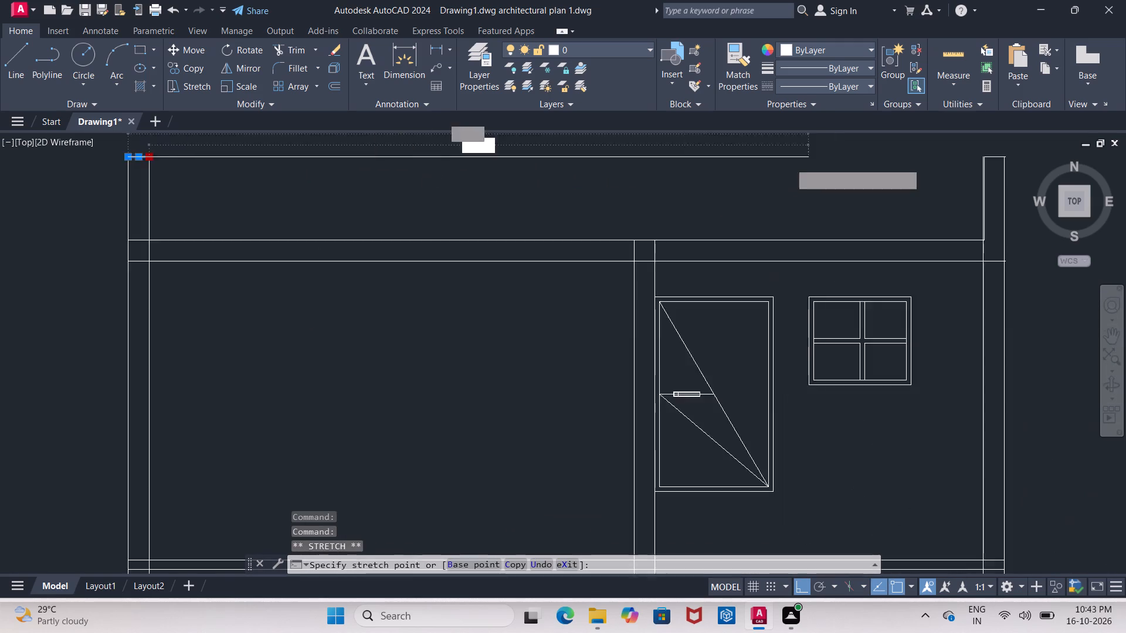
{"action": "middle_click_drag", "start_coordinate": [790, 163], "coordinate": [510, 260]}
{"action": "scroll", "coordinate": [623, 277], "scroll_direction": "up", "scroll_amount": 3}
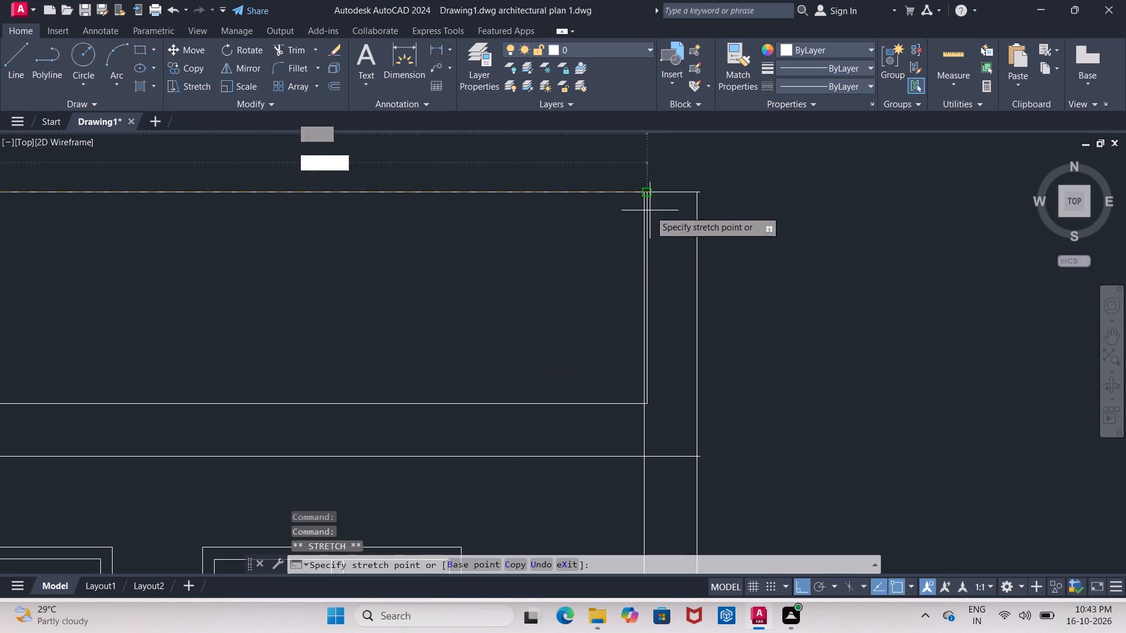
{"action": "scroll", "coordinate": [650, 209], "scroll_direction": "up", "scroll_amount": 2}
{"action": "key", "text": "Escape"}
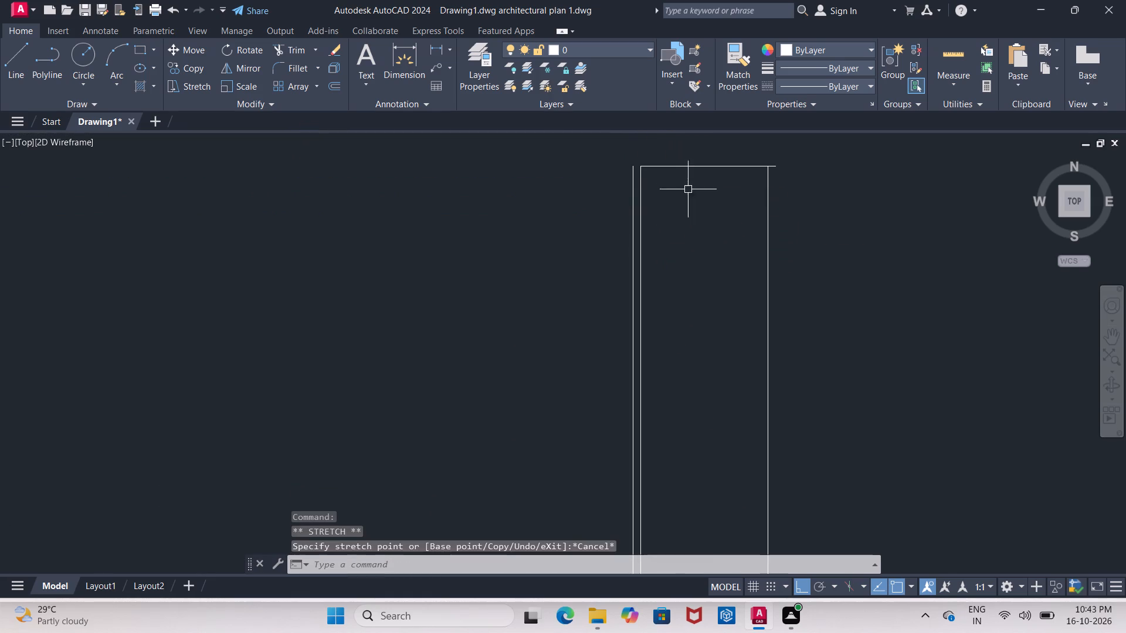
Delete the short top lines of the left and right walls and the duplicate inner vertical line above the roof slab at the right wall.
{"action": "scroll", "coordinate": [689, 190], "scroll_direction": "down", "scroll_amount": 2}
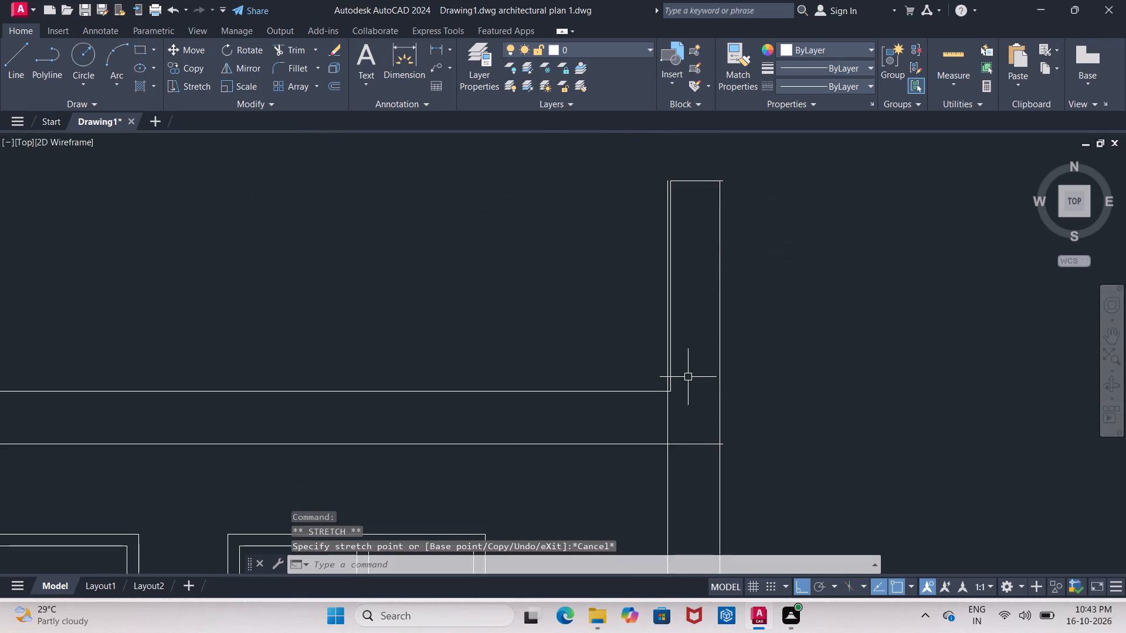
{"action": "scroll", "coordinate": [687, 377], "scroll_direction": "up", "scroll_amount": 2}
{"action": "left_click", "coordinate": [643, 383]}
{"action": "scroll", "coordinate": [643, 383], "scroll_direction": "down", "scroll_amount": 4}
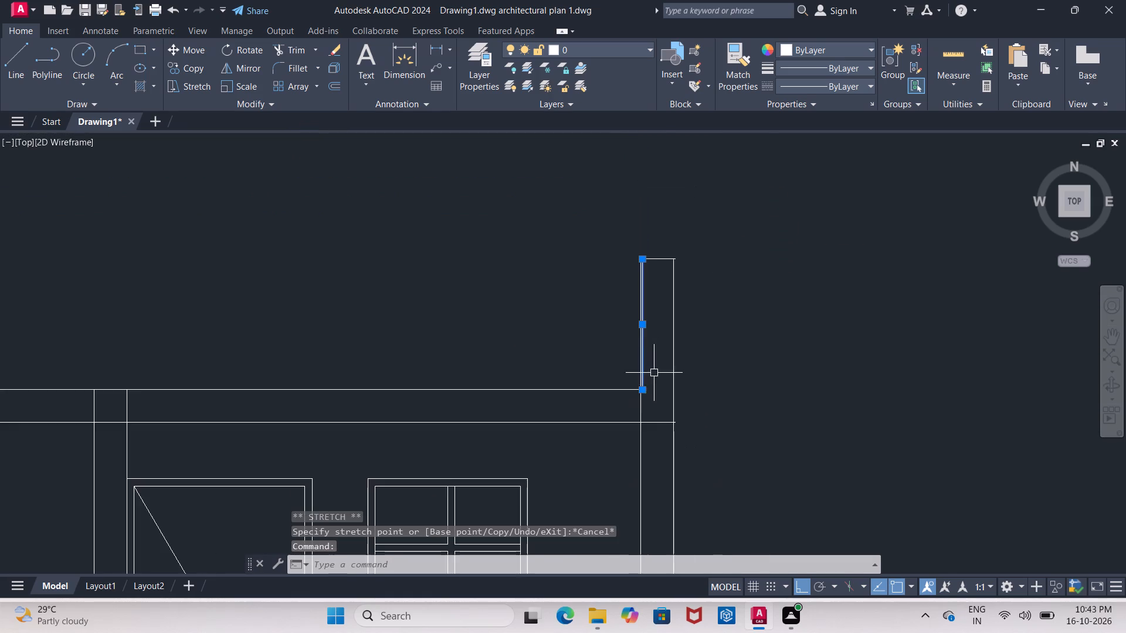
{"action": "scroll", "coordinate": [655, 371], "scroll_direction": "down", "scroll_amount": 2}
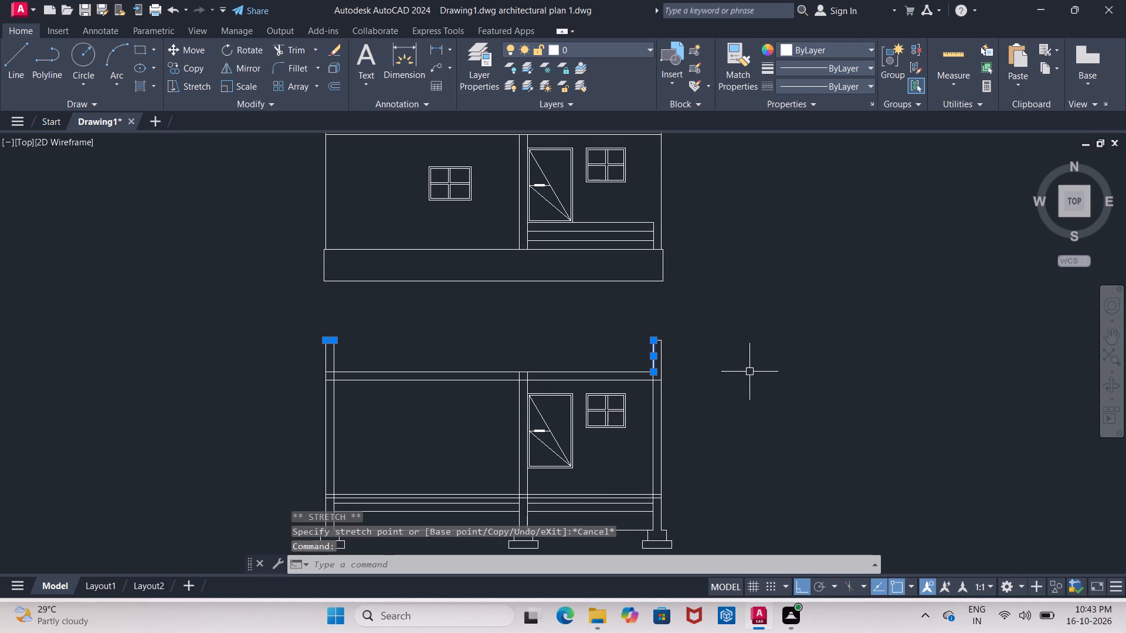
{"action": "key", "text": "Delete"}
{"action": "scroll", "coordinate": [673, 352], "scroll_direction": "up", "scroll_amount": 5}
{"action": "middle_click", "coordinate": [666, 341]}
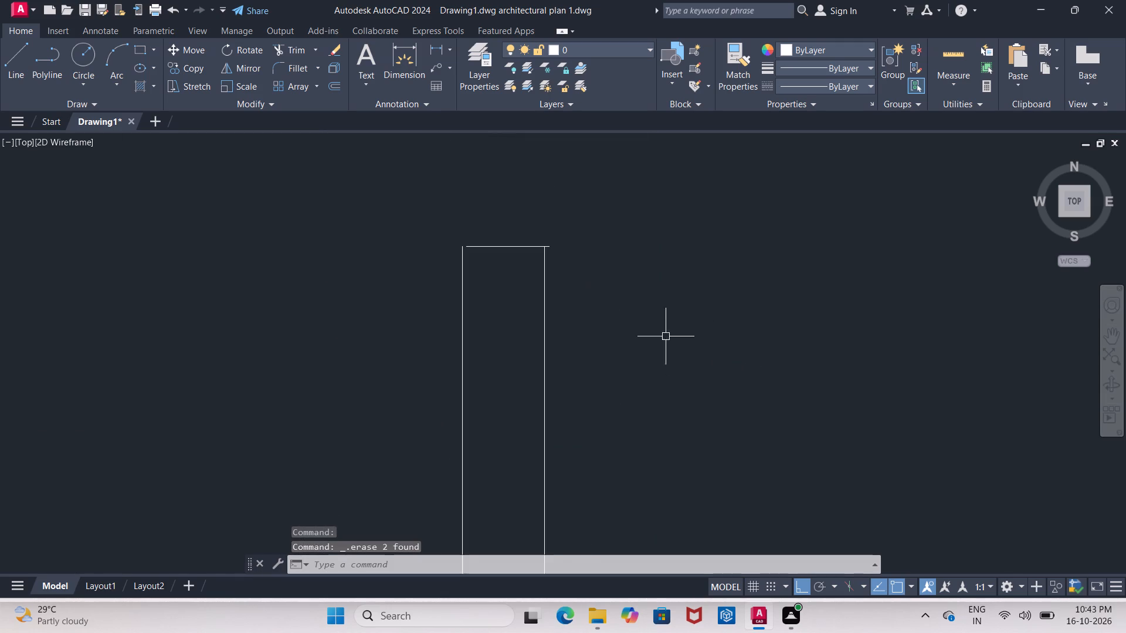
{"action": "left_click", "coordinate": [496, 249]}
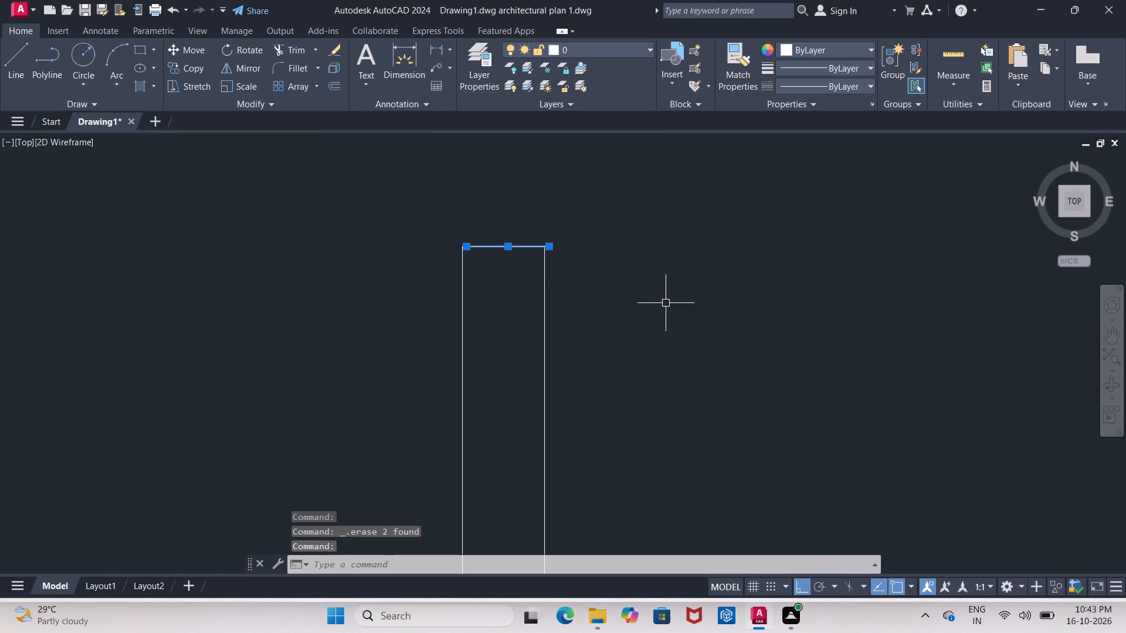
{"action": "key", "text": "Delete"}
{"action": "key", "text": "Delete"}
Trim the overhanging ends of the two horizontal roof slab lines where they pass the right wall's outer and inner lines.
{"action": "scroll", "coordinate": [669, 292], "scroll_direction": "down", "scroll_amount": 1}
{"action": "middle_click_drag", "start_coordinate": [669, 292], "coordinate": [717, 99]}
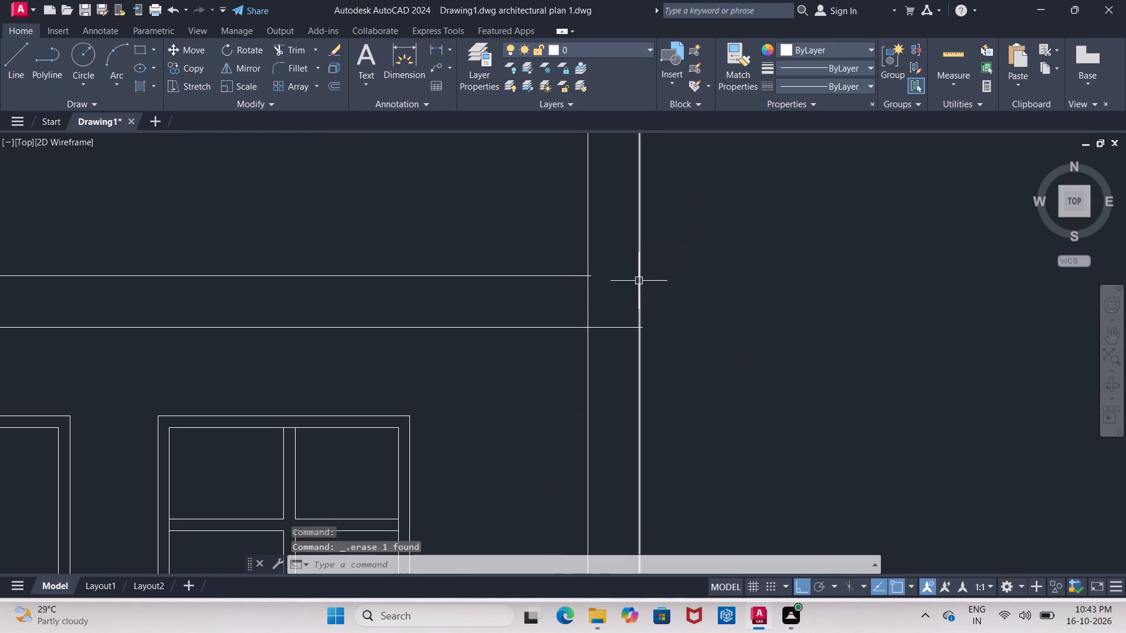
{"action": "scroll", "coordinate": [638, 290], "scroll_direction": "up", "scroll_amount": 1}
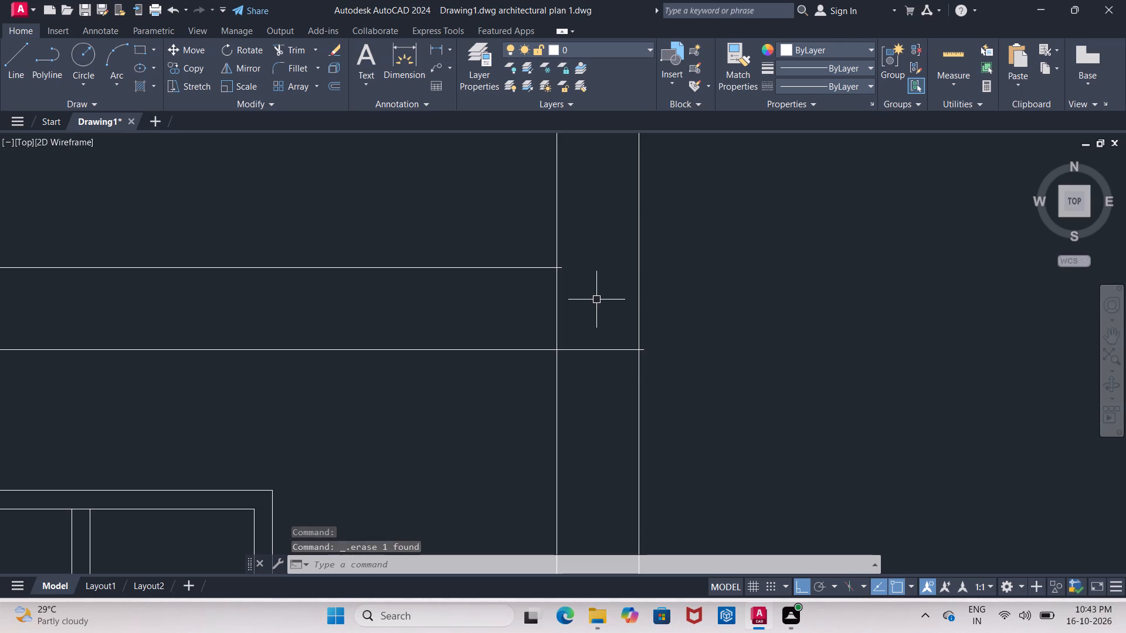
{"action": "type", "text": "TR"}
{"action": "key", "text": "Return"}
{"action": "key", "text": "Return"}
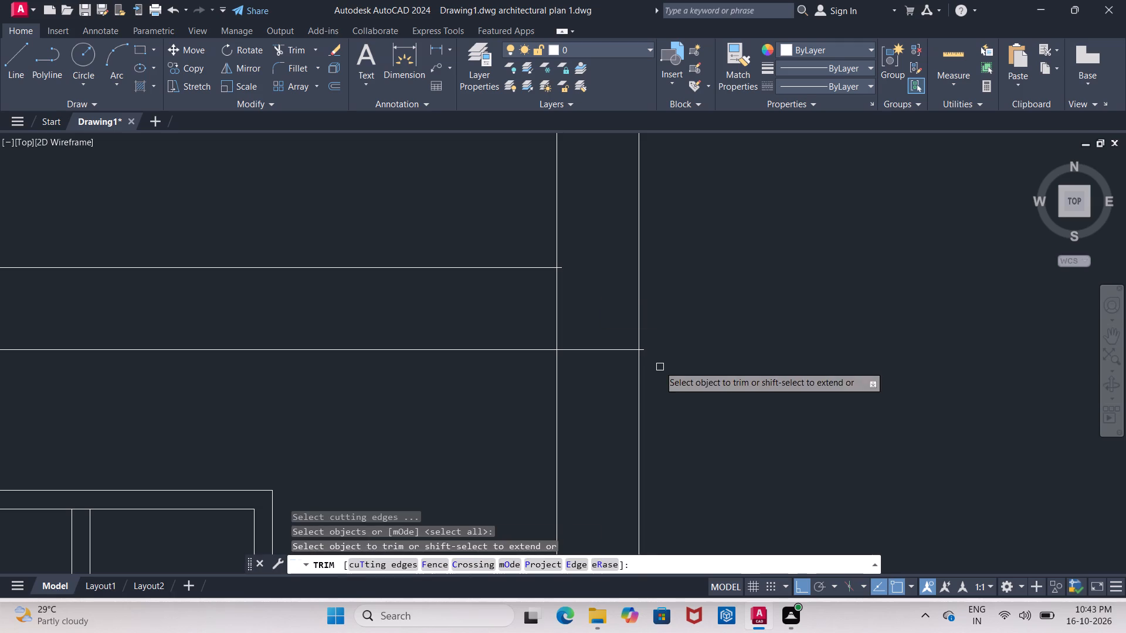
{"action": "left_click", "coordinate": [642, 351]}
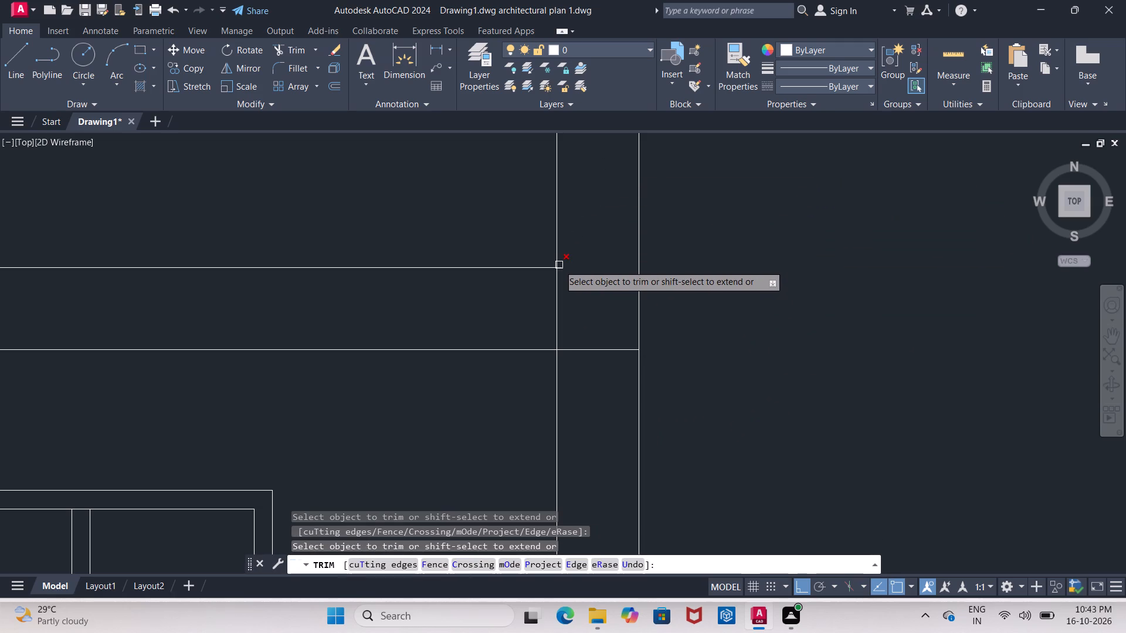
{"action": "left_click", "coordinate": [559, 265]}
{"action": "scroll", "coordinate": [566, 267], "scroll_direction": "up", "scroll_amount": 2}
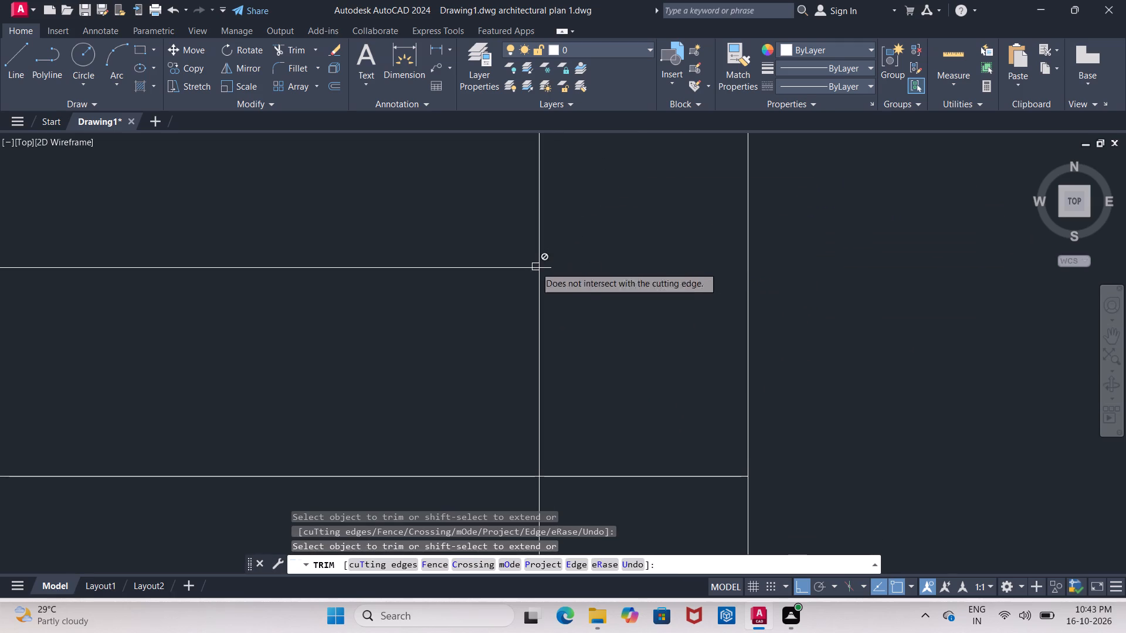
{"action": "double_click", "coordinate": [545, 267]}
{"action": "scroll", "coordinate": [559, 272], "scroll_direction": "down", "scroll_amount": 4}
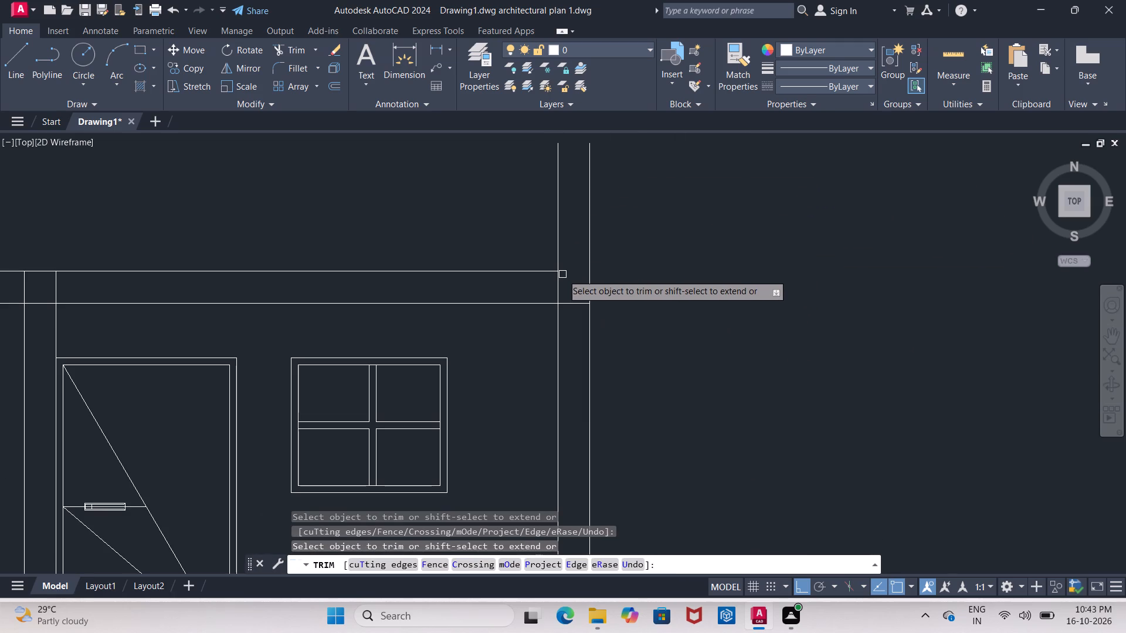
{"action": "key", "text": "Escape"}
Draw one continuous horizontal line from the left wall's top outer corner to the right wall's top outer corner.
{"action": "middle_click_drag", "start_coordinate": [369, 244], "coordinate": [899, 372]}
{"action": "scroll", "coordinate": [767, 342], "scroll_direction": "down", "scroll_amount": 2}
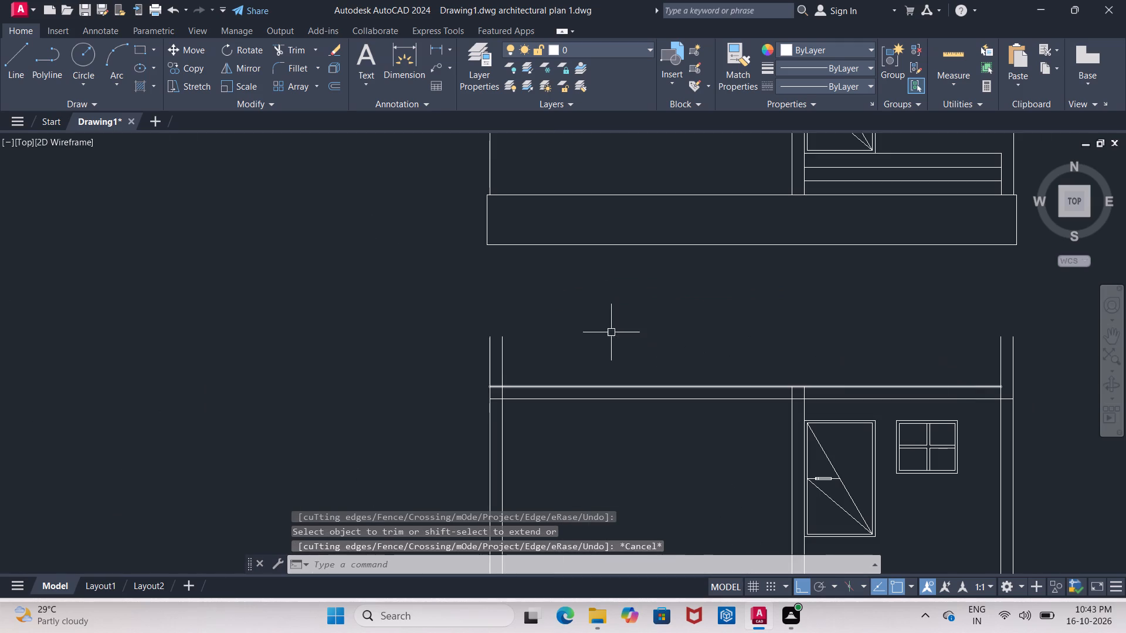
{"action": "left_click", "coordinate": [21, 53]}
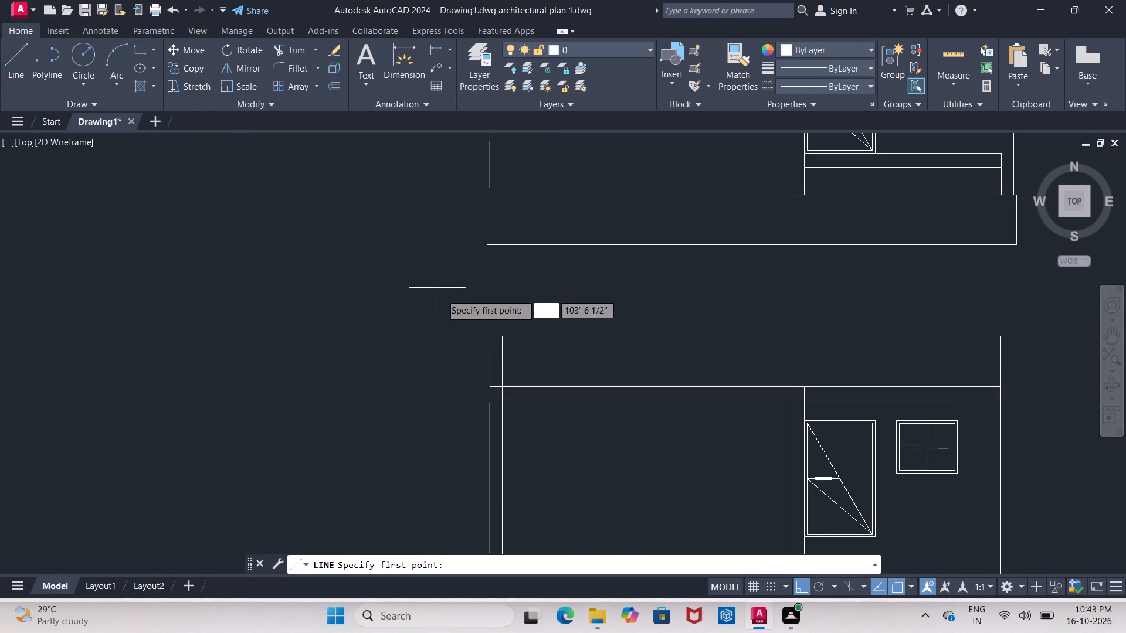
{"action": "left_click", "coordinate": [487, 338]}
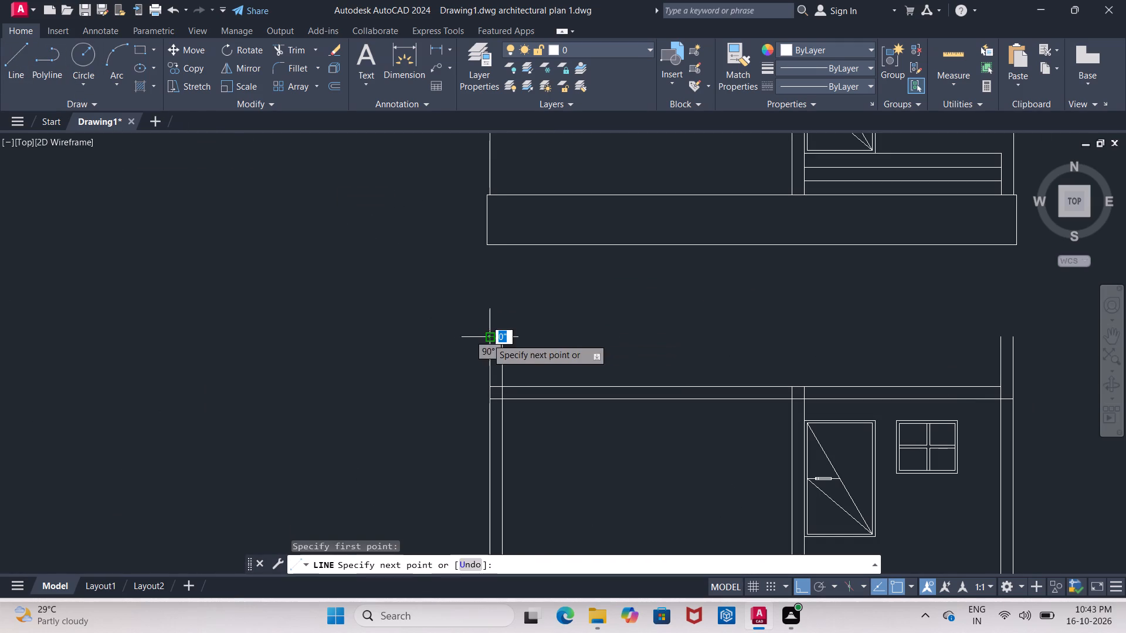
{"action": "middle_click_drag", "start_coordinate": [1077, 341], "coordinate": [879, 357]}
{"action": "scroll", "coordinate": [822, 353], "scroll_direction": "up", "scroll_amount": 3}
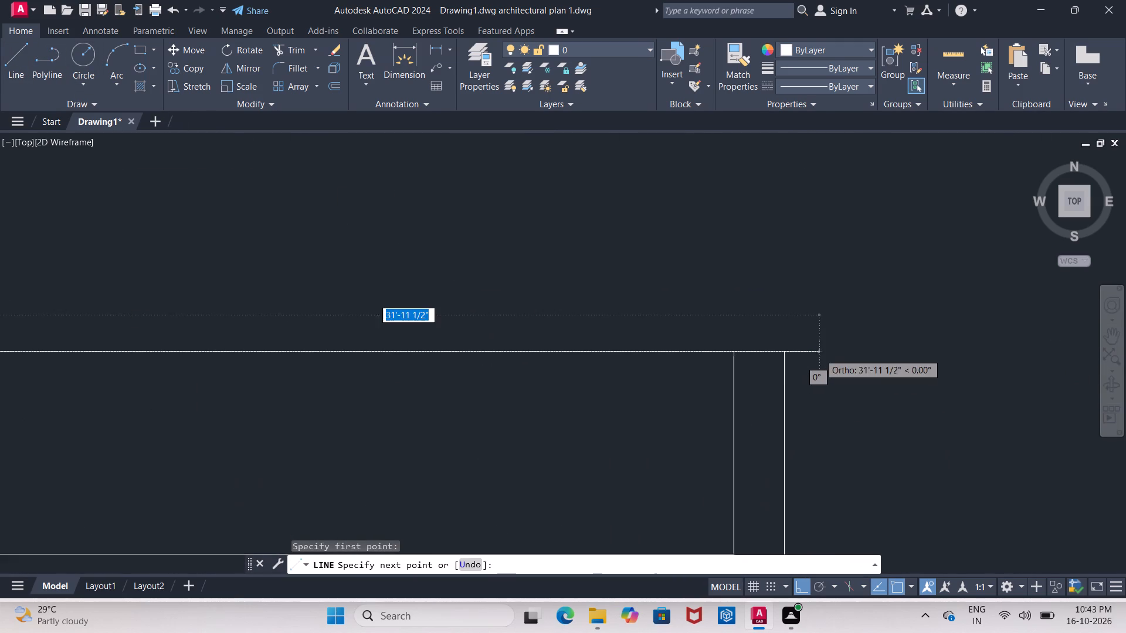
{"action": "left_click", "coordinate": [782, 355]}
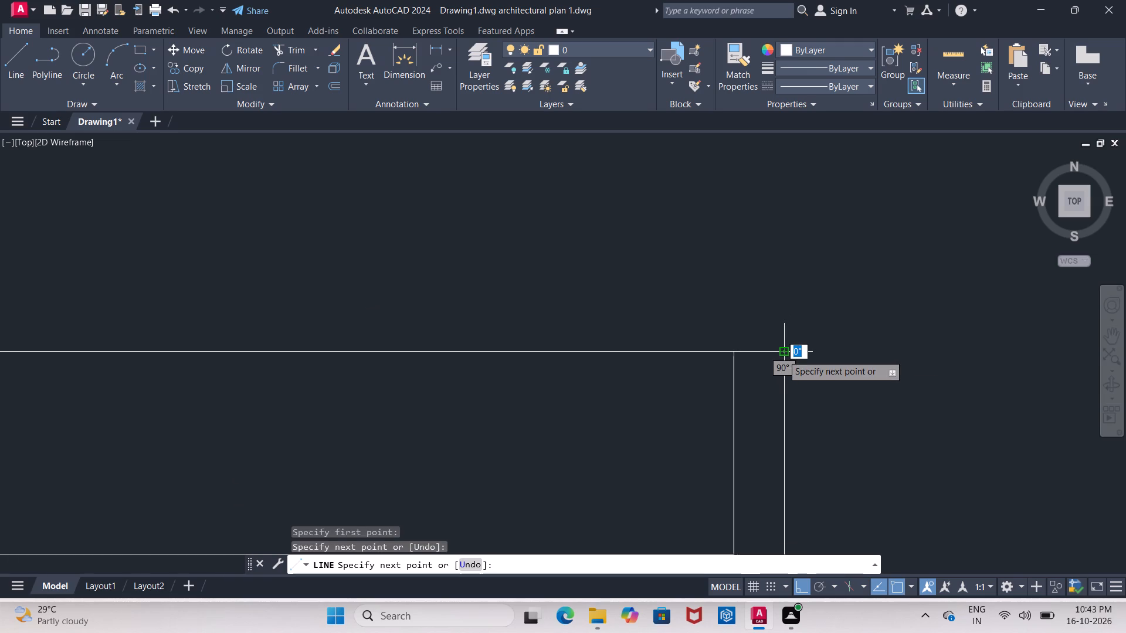
{"action": "key", "text": "Escape"}
Offset the new top horizontal line 6" downward.
{"action": "middle_click_drag", "start_coordinate": [506, 416], "coordinate": [826, 358]}
{"action": "scroll", "coordinate": [826, 358], "scroll_direction": "down", "scroll_amount": 2}
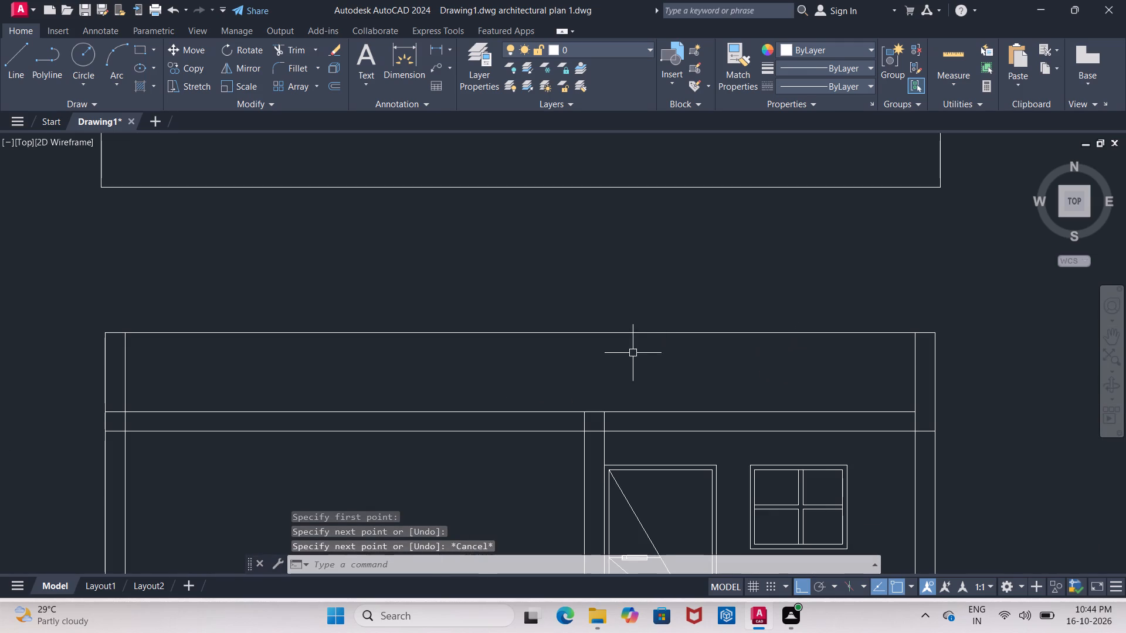
{"action": "key", "text": "o"}
{"action": "key", "text": "Return"}
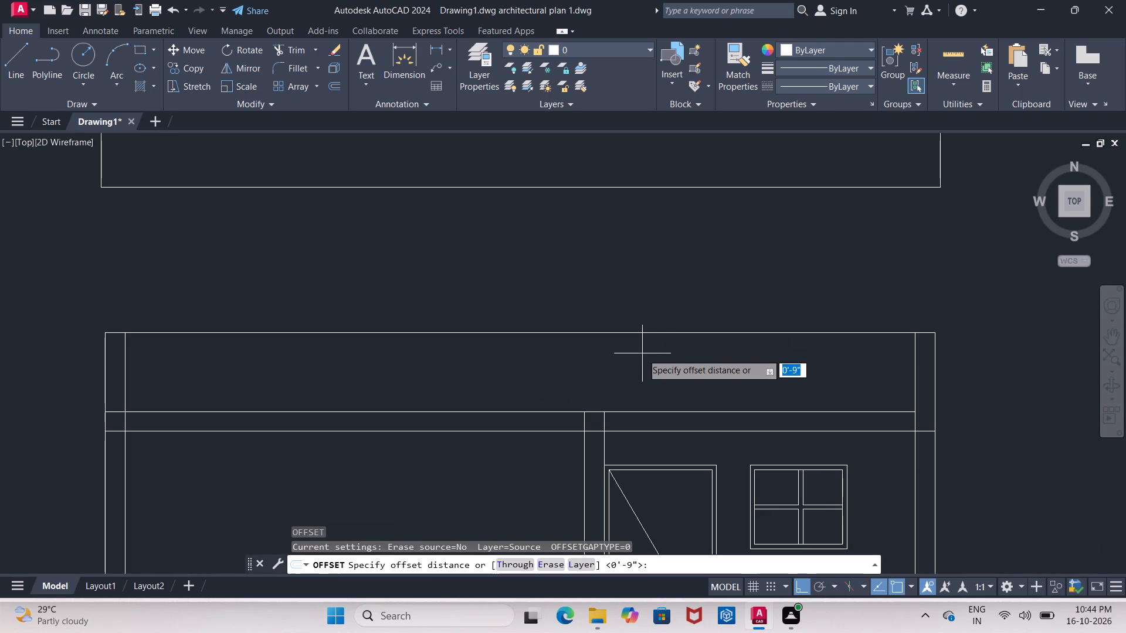
{"action": "key", "text": "6"}
{"action": "key", "text": "shift+quotedbl"}
{"action": "key", "text": "Return"}
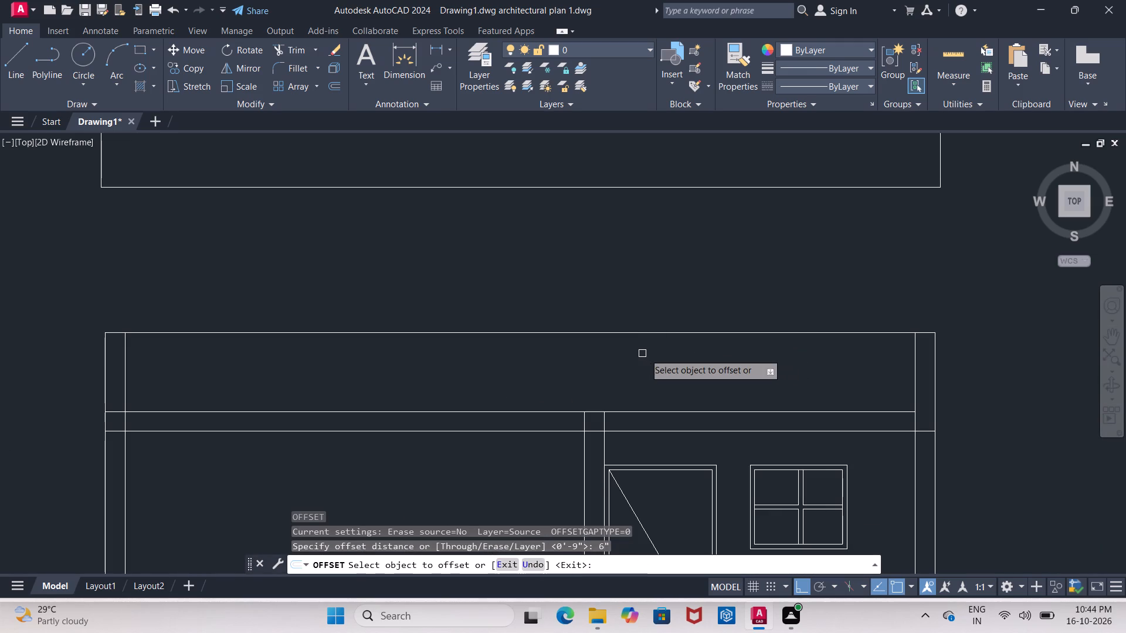
{"action": "left_click", "coordinate": [683, 338]}
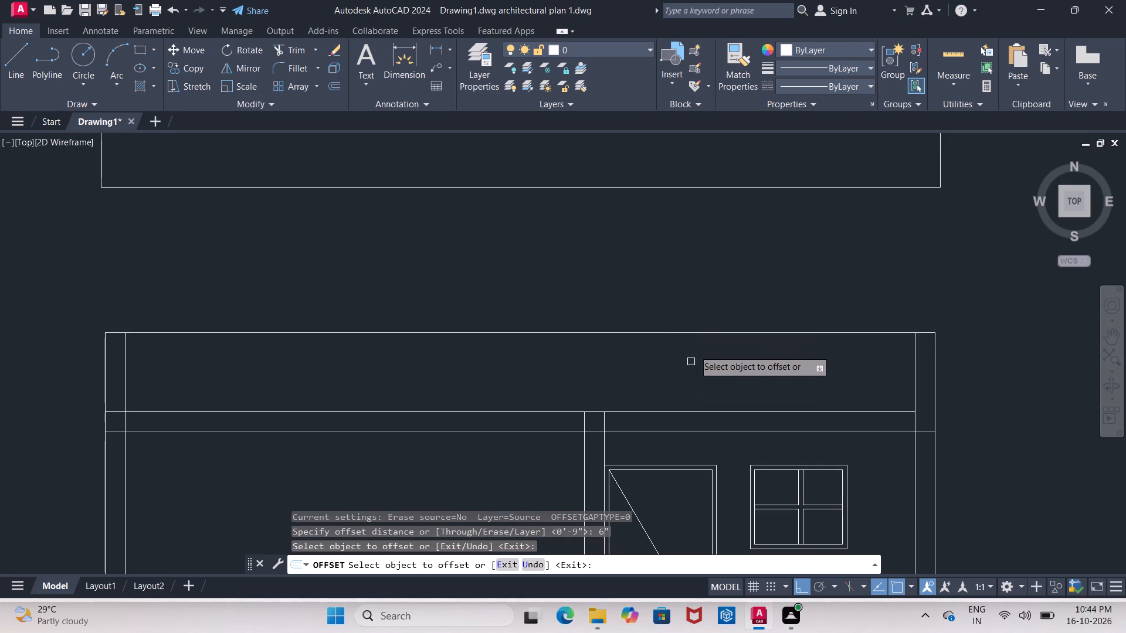
{"action": "left_click", "coordinate": [700, 334]}
{"action": "left_click", "coordinate": [703, 357]}
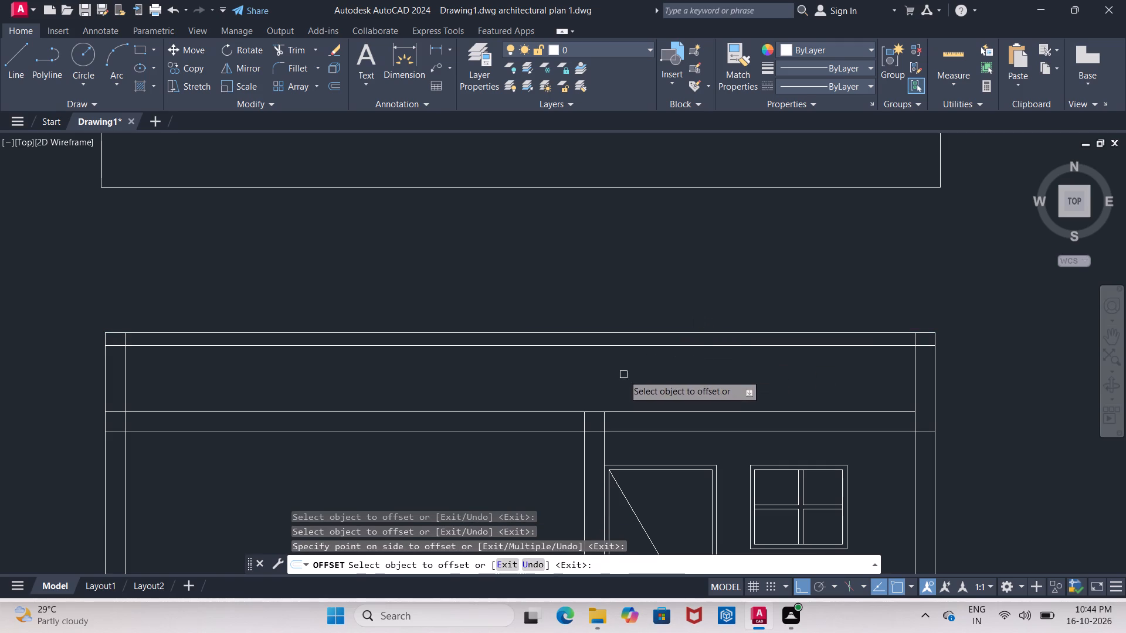
Offset the left wall's outer vertical line 6" outward.
{"action": "middle_click_drag", "start_coordinate": [623, 375], "coordinate": [708, 380]}
{"action": "scroll", "coordinate": [147, 380], "scroll_direction": "up", "scroll_amount": 2}
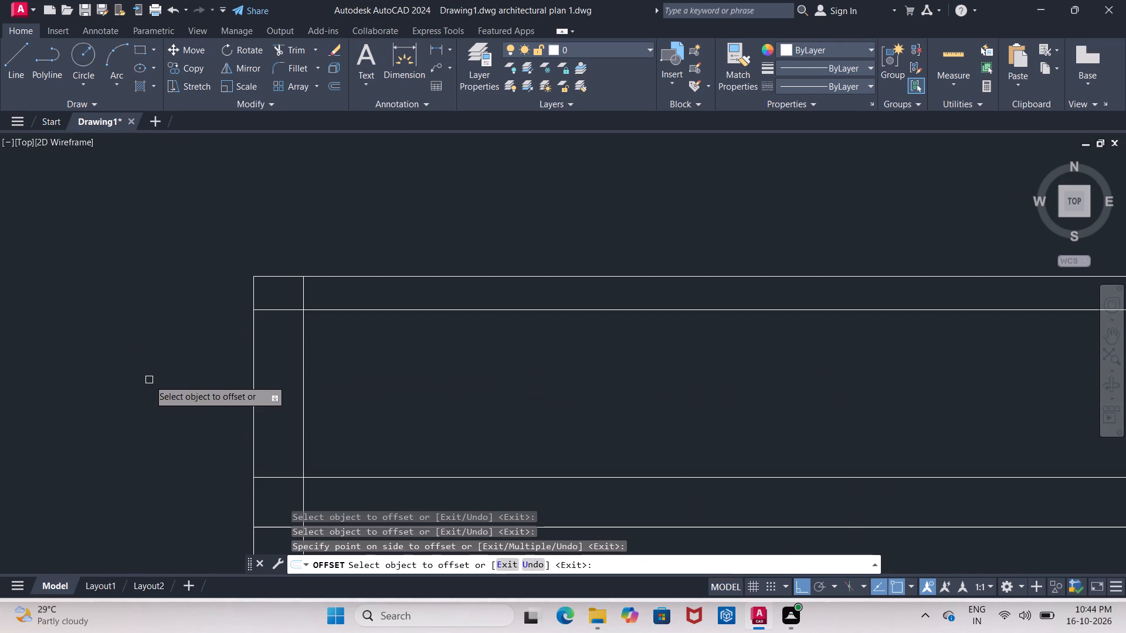
{"action": "scroll", "coordinate": [149, 380], "scroll_direction": "up", "scroll_amount": 2}
{"action": "middle_click", "coordinate": [151, 380]}
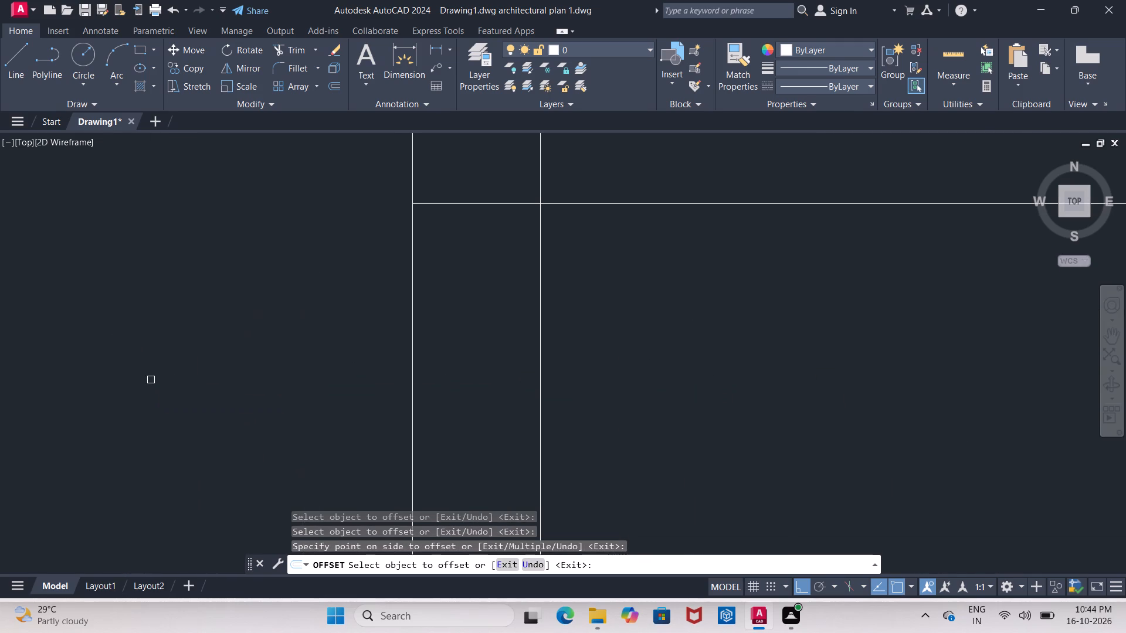
{"action": "key", "text": "Escape"}
{"action": "key", "text": "o"}
{"action": "key", "text": "Return"}
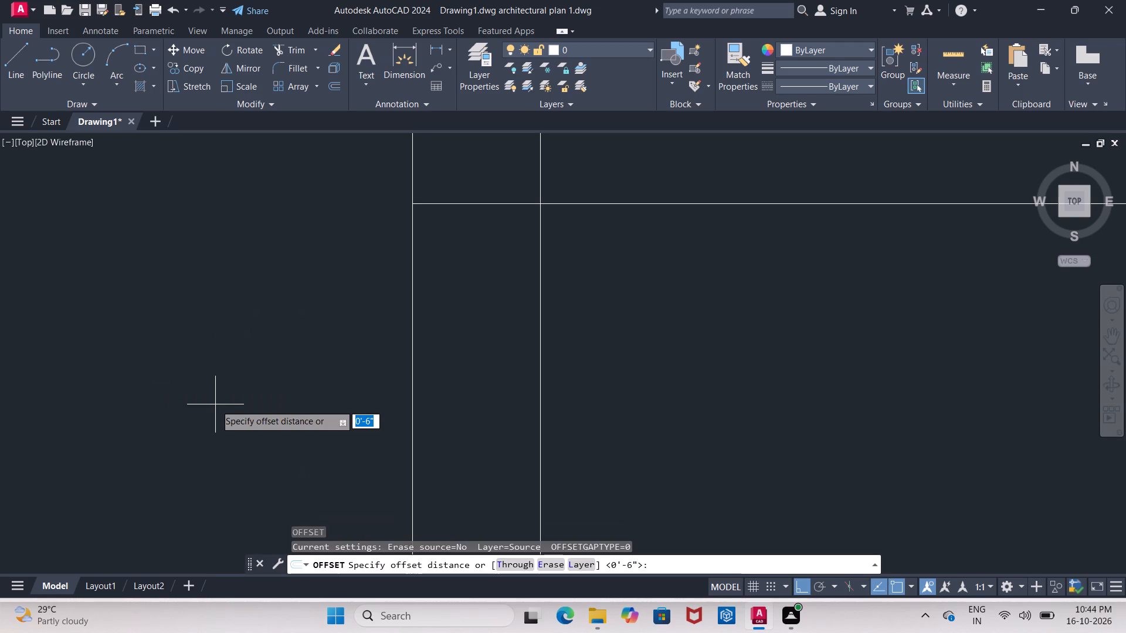
{"action": "key", "text": "9"}
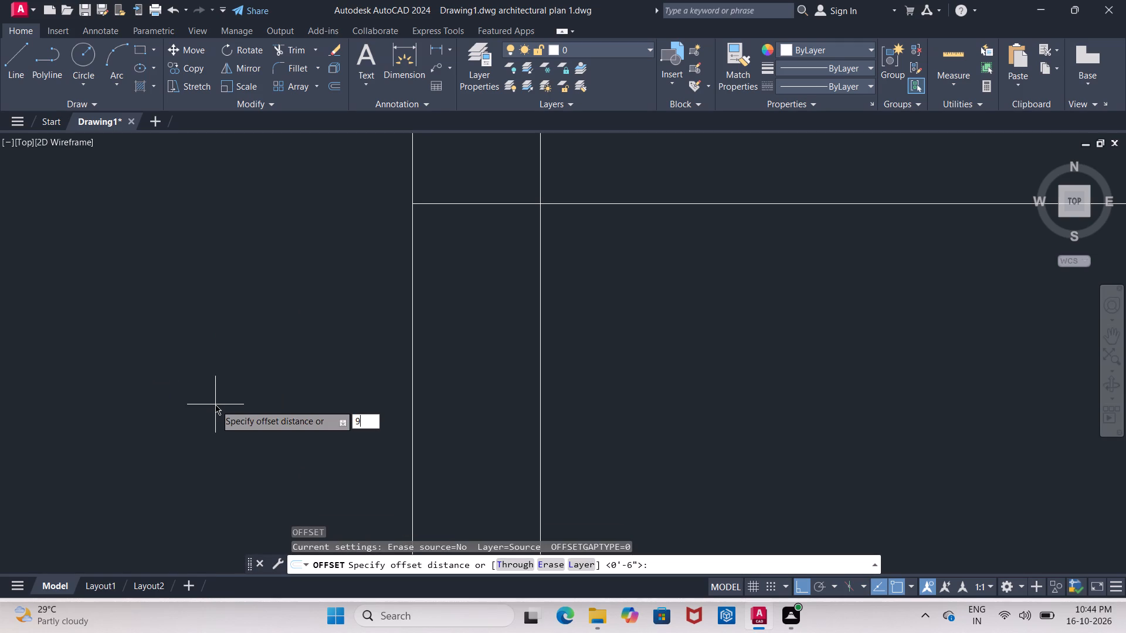
{"action": "key", "text": "shift+quotedbl"}
{"action": "key", "text": "Return"}
{"action": "scroll", "coordinate": [338, 380], "scroll_direction": "down", "scroll_amount": 3}
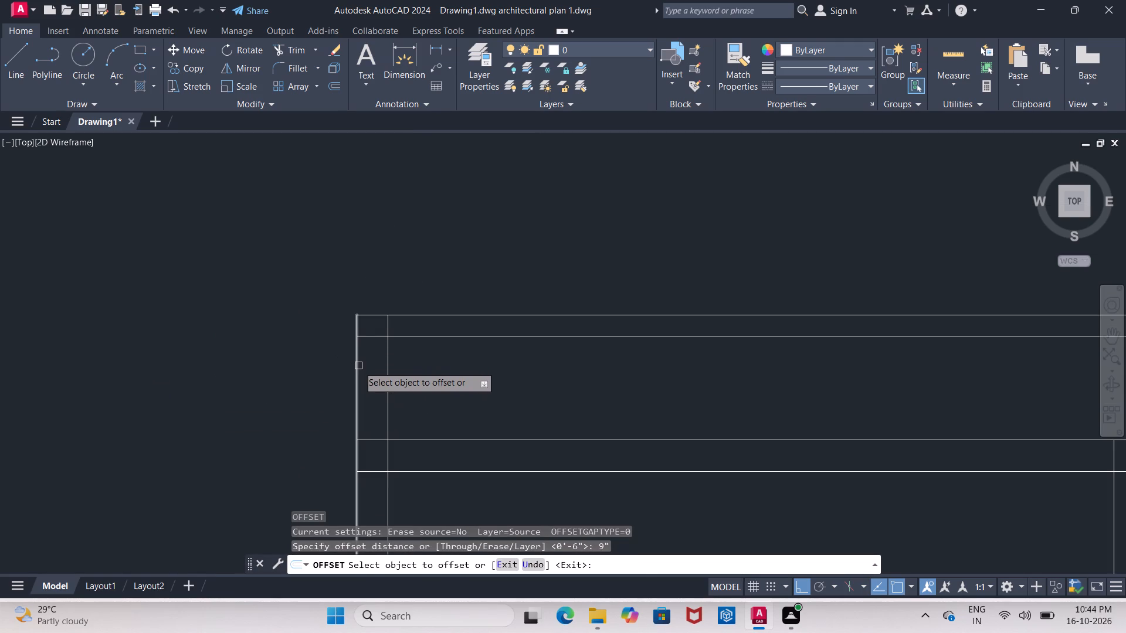
{"action": "scroll", "coordinate": [358, 366], "scroll_direction": "down", "scroll_amount": 2}
{"action": "middle_click_drag", "start_coordinate": [358, 366], "coordinate": [420, 176]}
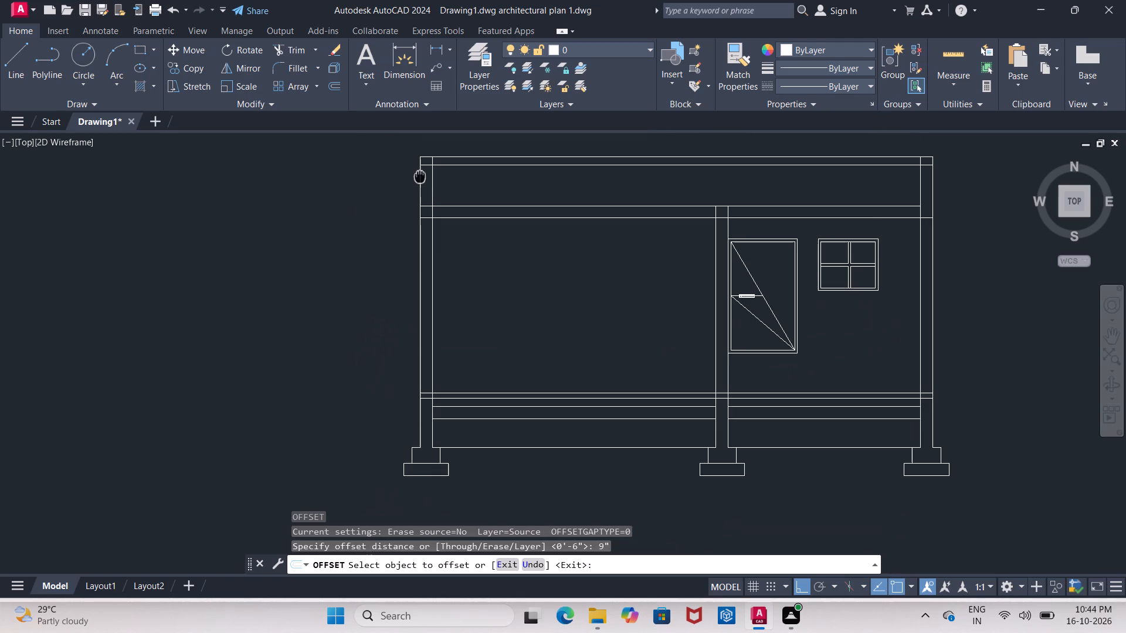
{"action": "middle_click_drag", "start_coordinate": [420, 176], "coordinate": [420, 181]}
{"action": "left_click", "coordinate": [420, 181]}
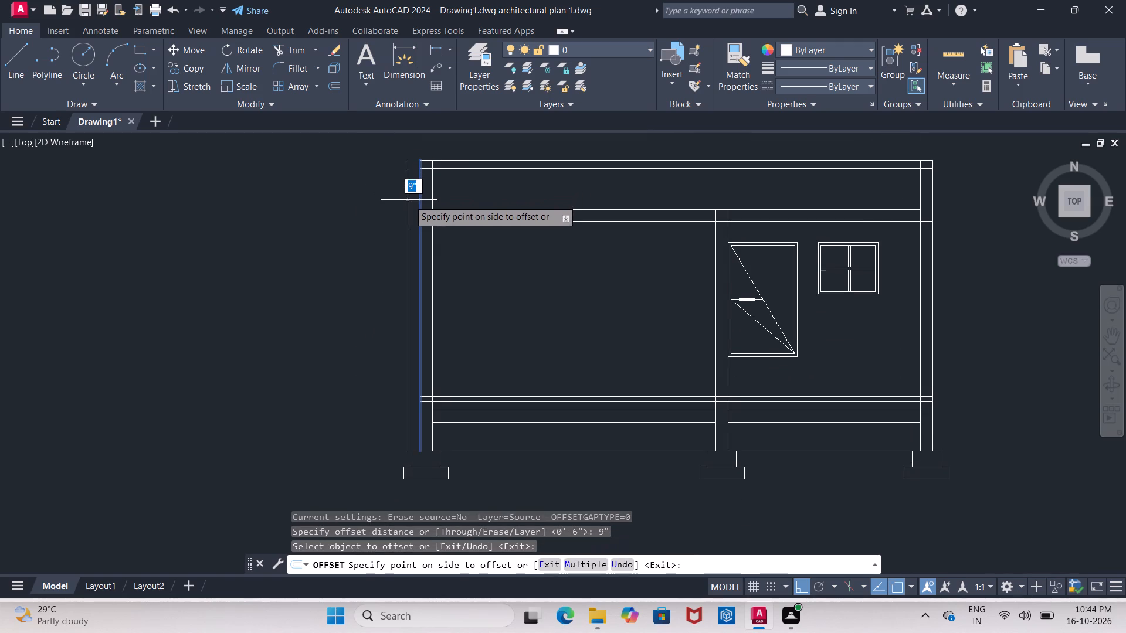
{"action": "key", "text": "6"}
{"action": "key", "text": "shift+quotedbl"}
{"action": "key", "text": "Return"}
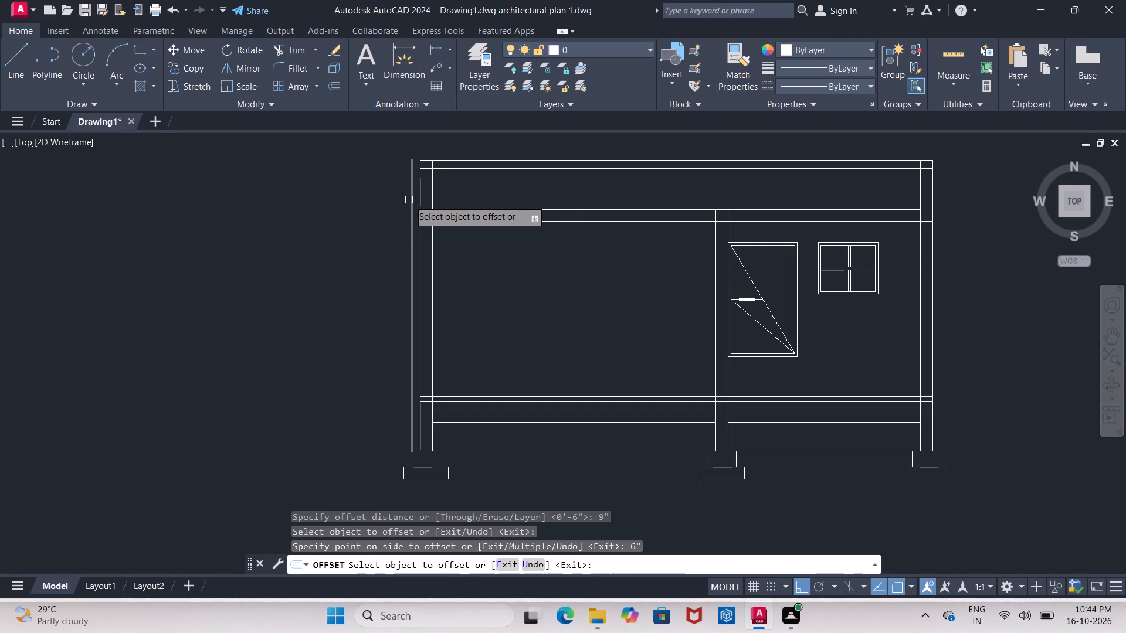
{"action": "left_click", "coordinate": [391, 212]}
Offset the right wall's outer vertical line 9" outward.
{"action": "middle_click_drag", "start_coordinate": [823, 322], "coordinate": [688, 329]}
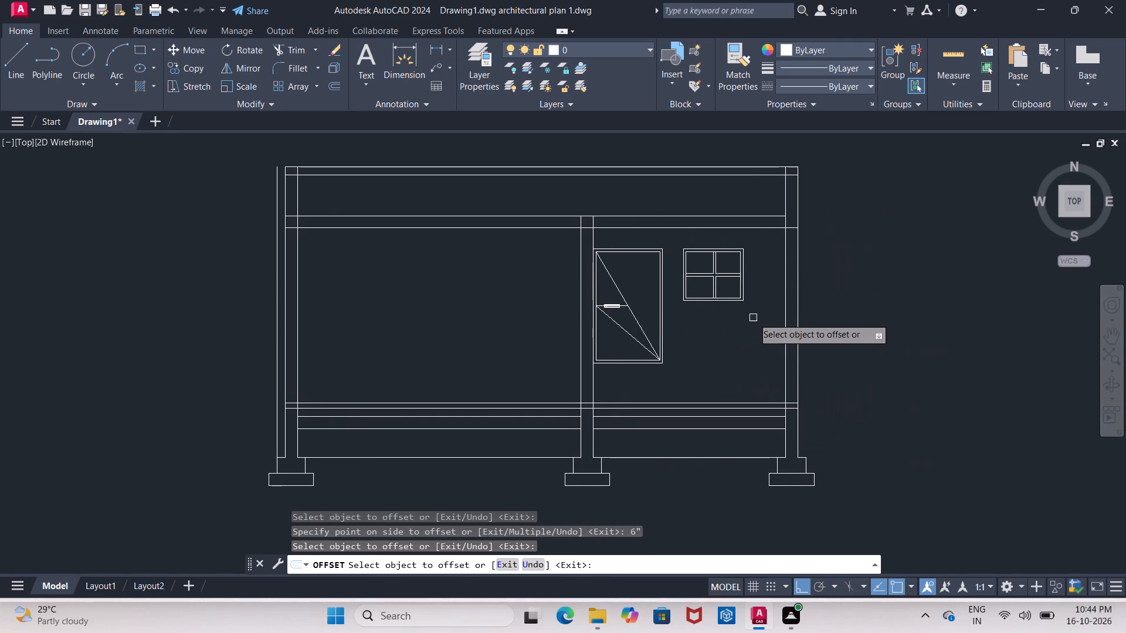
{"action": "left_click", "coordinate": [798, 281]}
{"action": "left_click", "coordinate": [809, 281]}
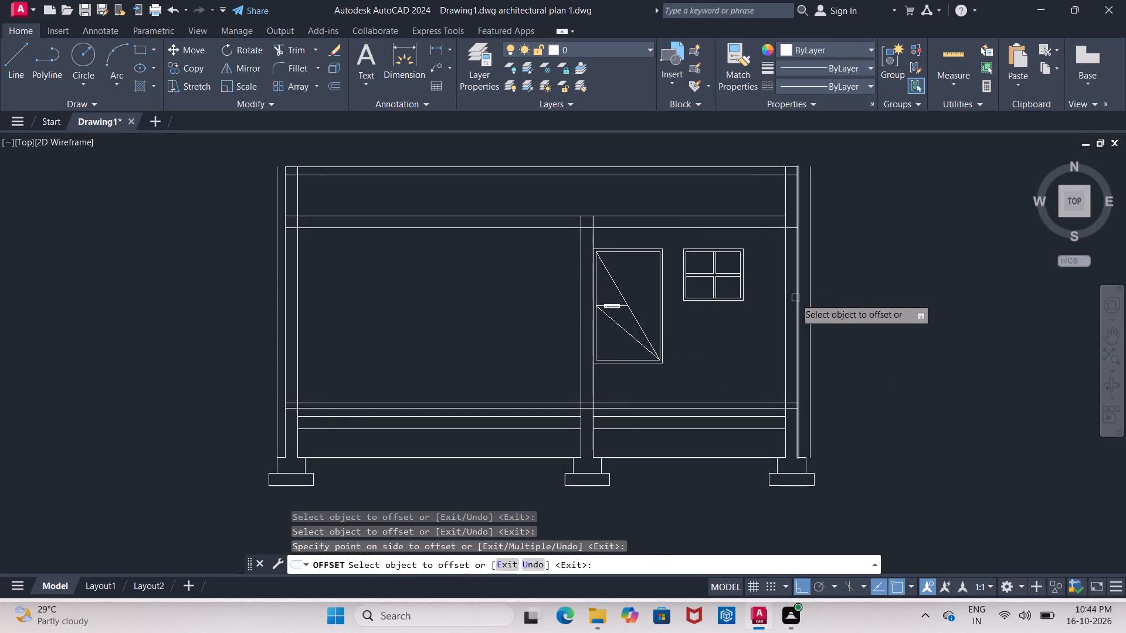
Offset the right wall's outer vertical line 6" outward.
{"action": "left_click", "coordinate": [798, 317]}
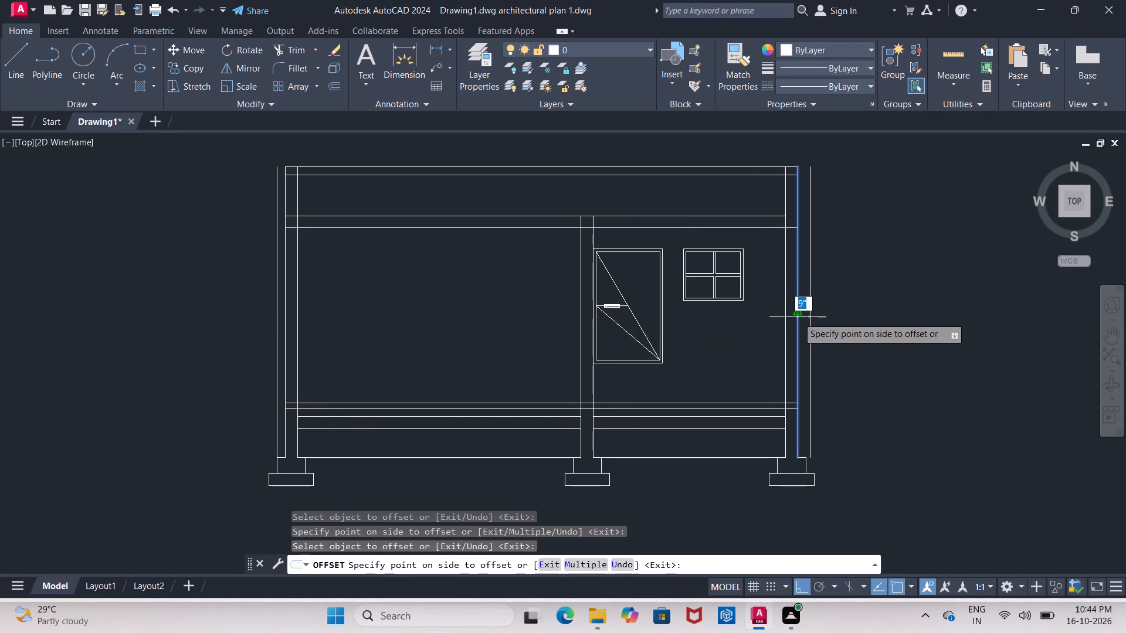
{"action": "key", "text": "6"}
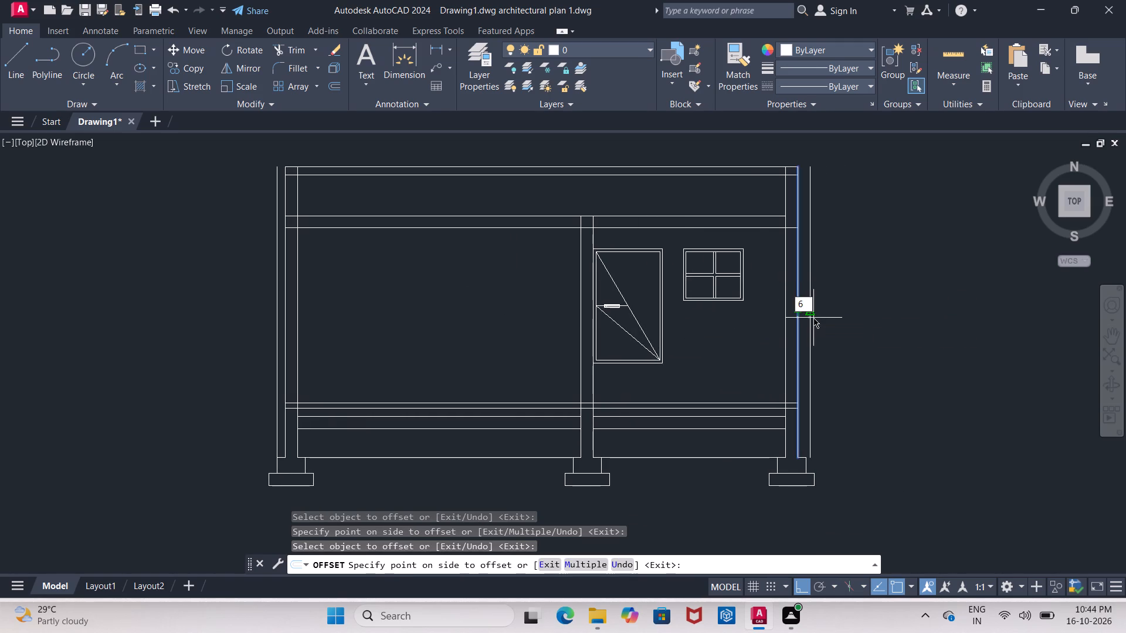
{"action": "key", "text": "shift+quotedbl"}
{"action": "key", "text": "Return"}
{"action": "scroll", "coordinate": [876, 335], "scroll_direction": "up", "scroll_amount": 1}
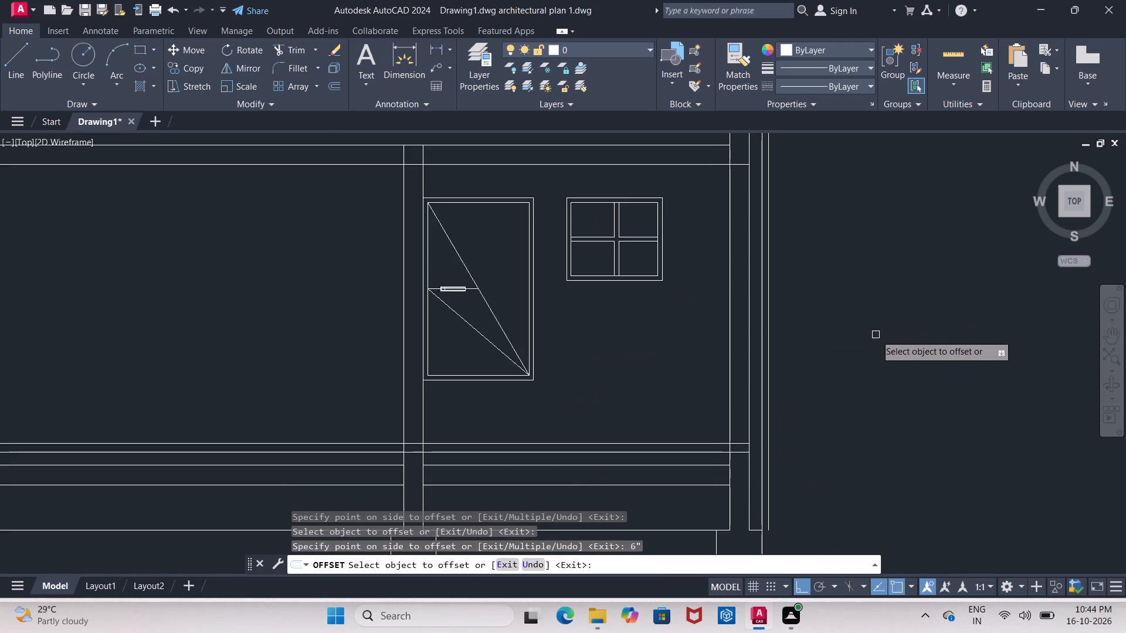
{"action": "scroll", "coordinate": [876, 335], "scroll_direction": "up", "scroll_amount": 1}
{"action": "key", "text": "Escape"}
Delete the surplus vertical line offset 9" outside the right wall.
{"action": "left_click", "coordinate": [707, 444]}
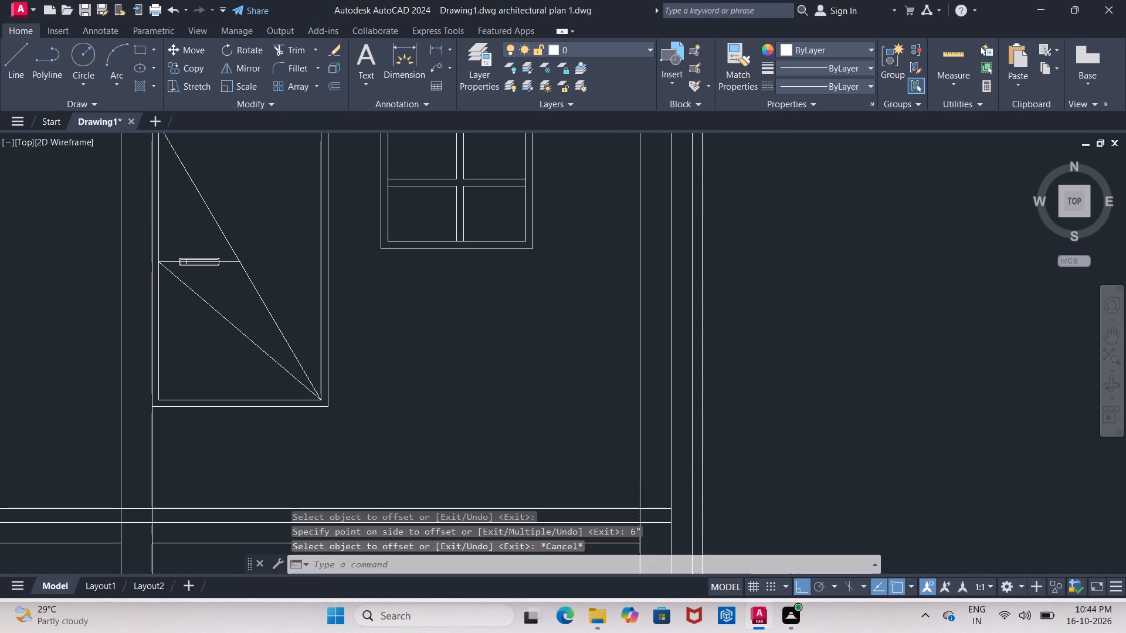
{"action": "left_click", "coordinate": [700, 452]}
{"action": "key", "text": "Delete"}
Extend the two top horizontal parapet lines to the offset line outside the left wall.
{"action": "scroll", "coordinate": [705, 452], "scroll_direction": "down", "scroll_amount": 2}
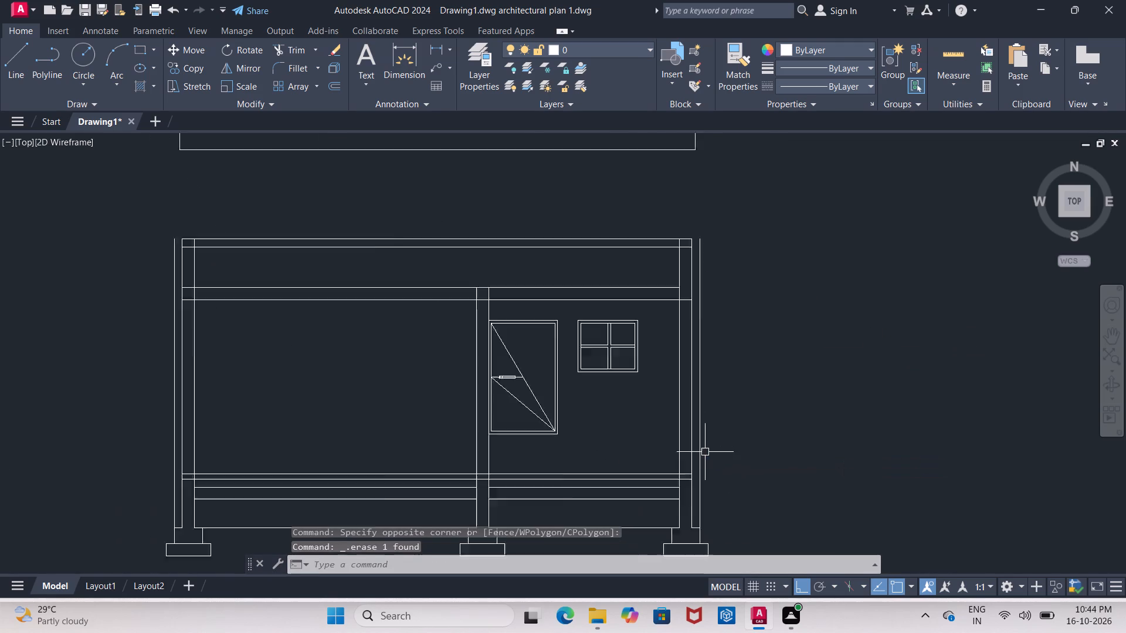
{"action": "scroll", "coordinate": [705, 452], "scroll_direction": "down", "scroll_amount": 2}
{"action": "scroll", "coordinate": [497, 382], "scroll_direction": "up", "scroll_amount": 4}
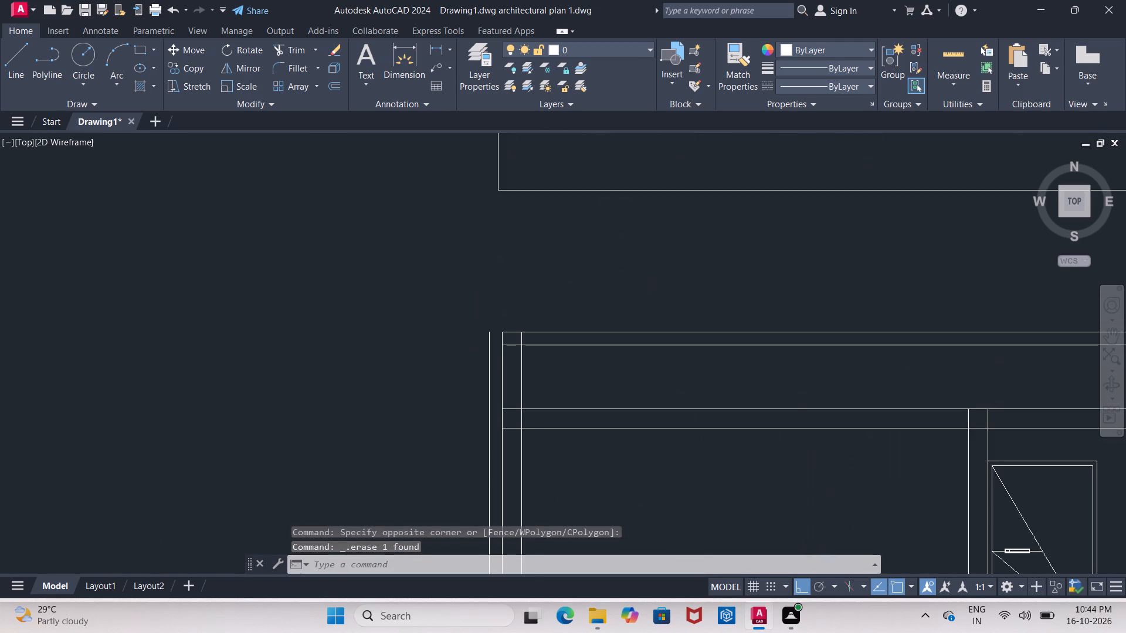
{"action": "scroll", "coordinate": [428, 392], "scroll_direction": "up", "scroll_amount": 1}
{"action": "middle_click", "coordinate": [428, 392]}
{"action": "key", "text": "Escape"}
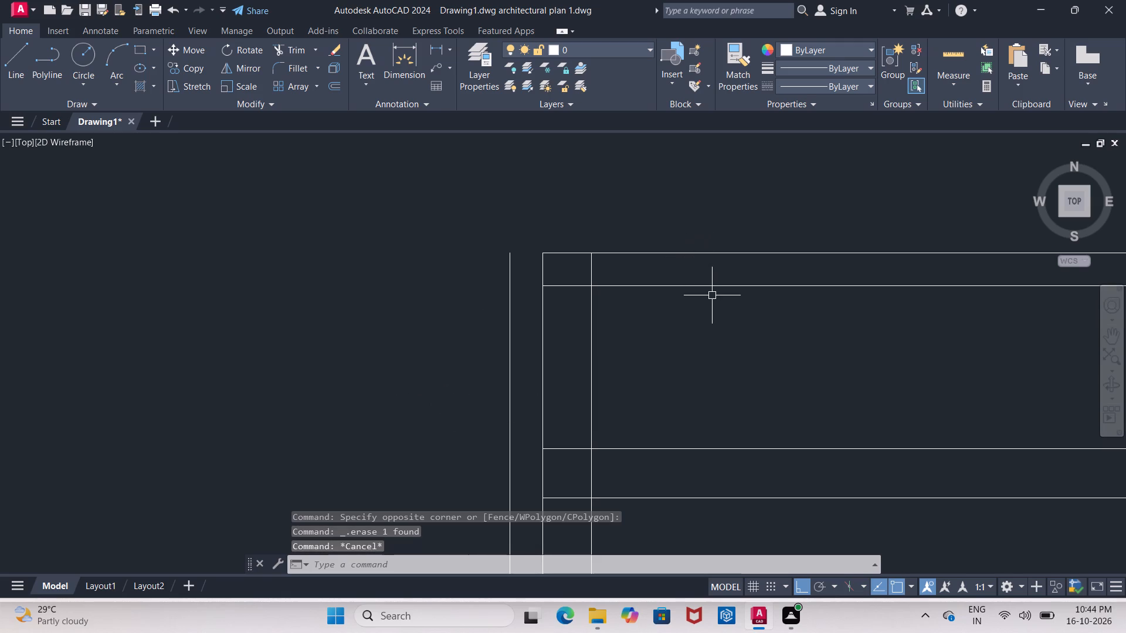
{"action": "left_click", "coordinate": [710, 287]}
{"action": "key", "text": "Escape"}
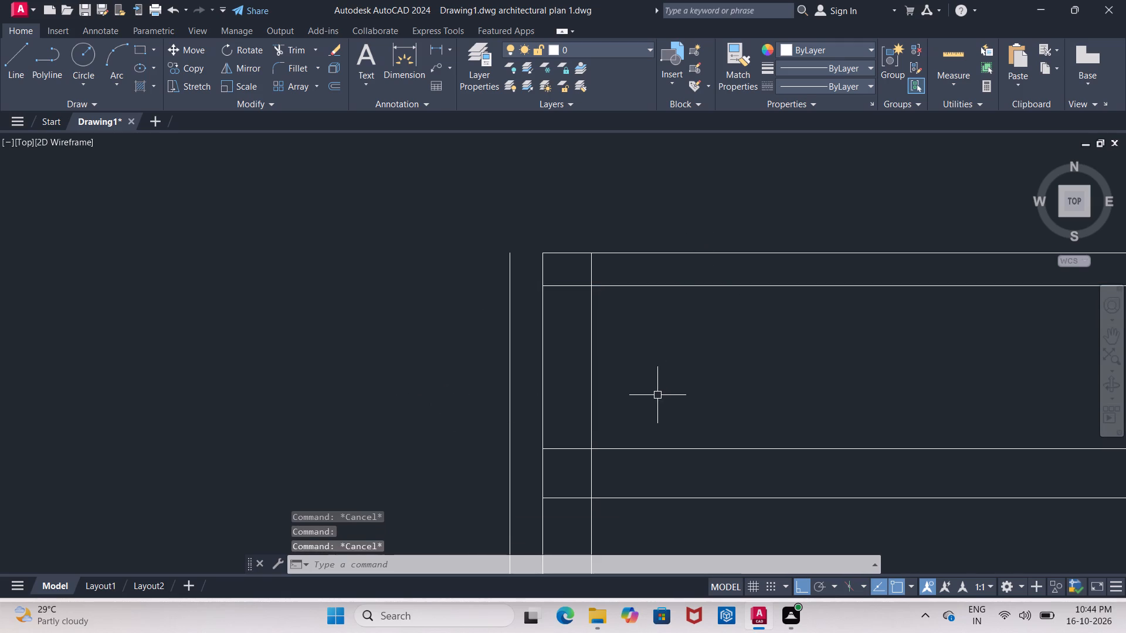
{"action": "type", "text": "EX"}
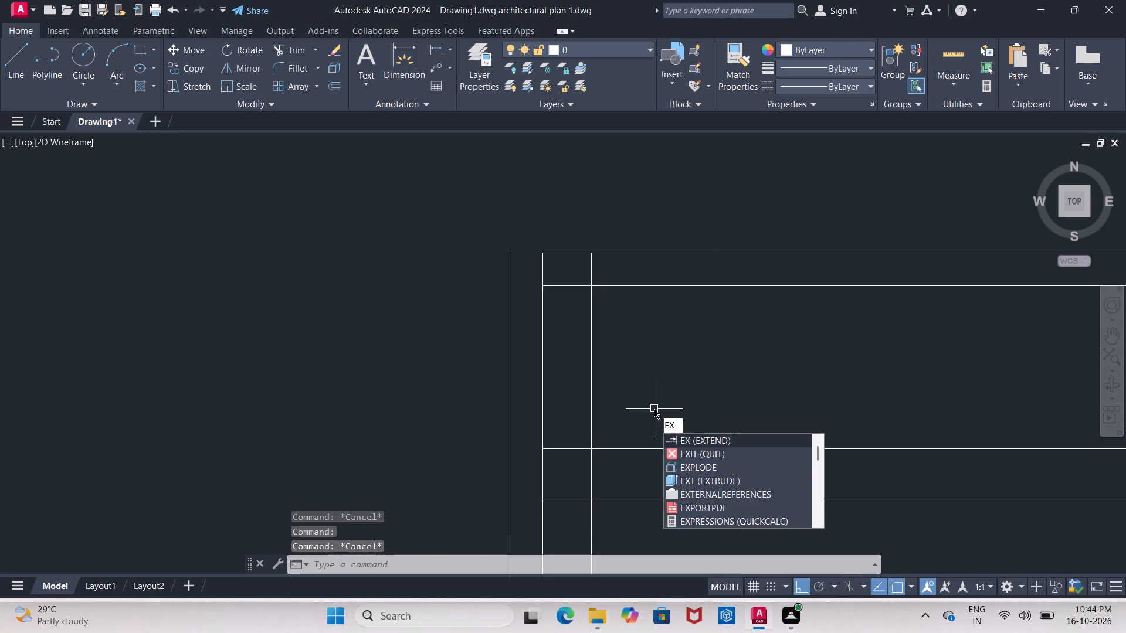
{"action": "key", "text": "Return"}
{"action": "key", "text": "Return"}
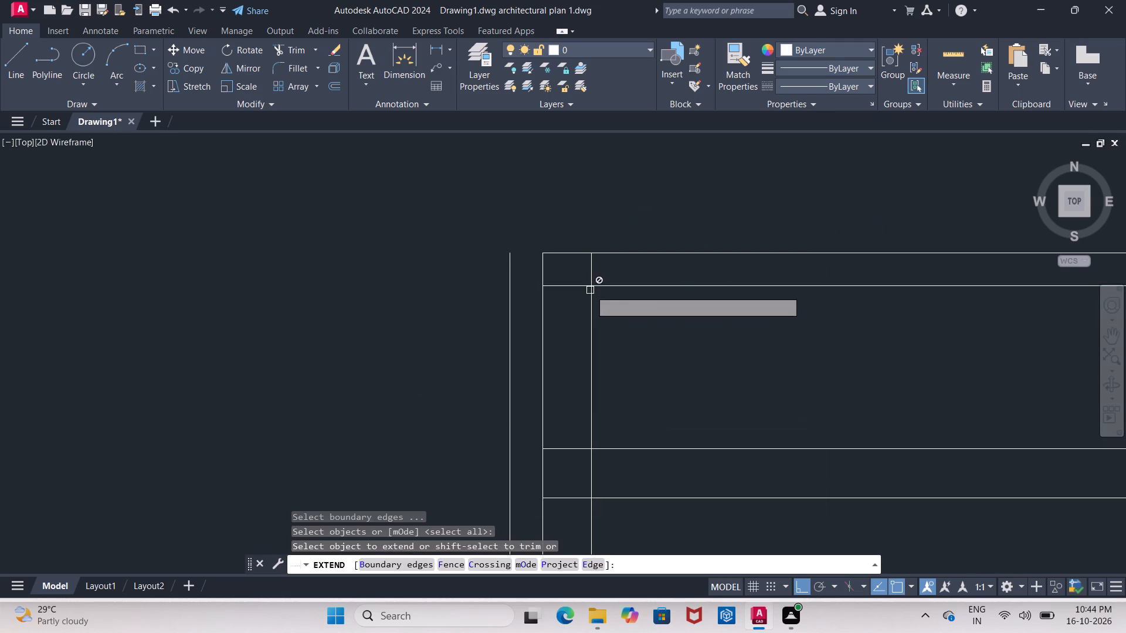
{"action": "left_click", "coordinate": [579, 288]}
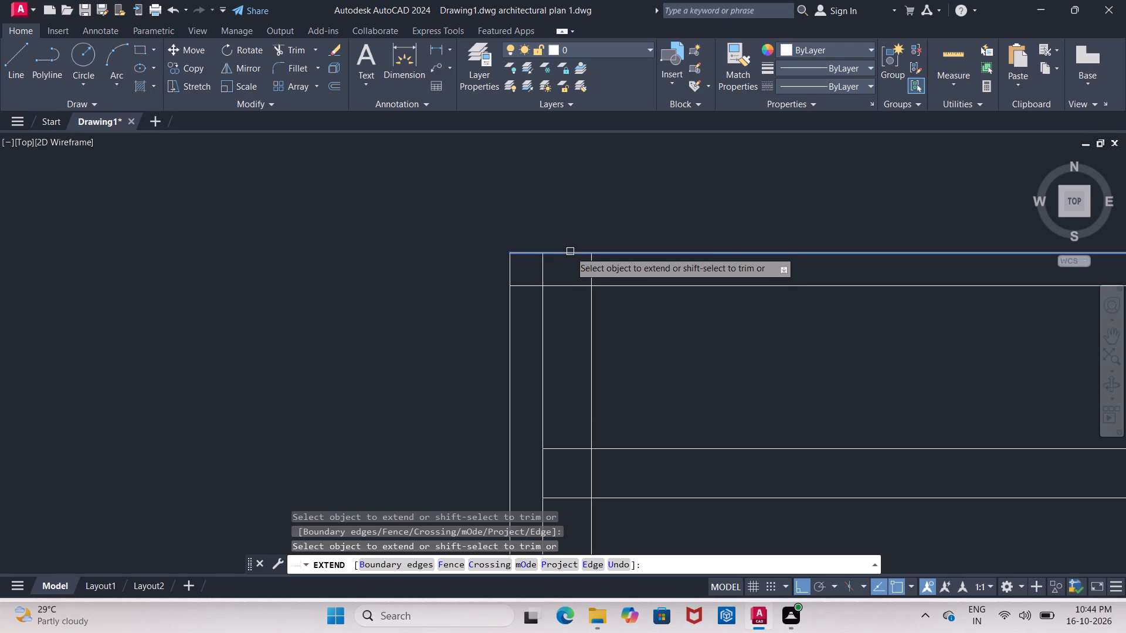
{"action": "left_click", "coordinate": [570, 251]}
Extend the same two parapet lines to the offset line outside the right wall.
{"action": "middle_click_drag", "start_coordinate": [680, 322], "coordinate": [355, 304]}
{"action": "scroll", "coordinate": [614, 338], "scroll_direction": "down", "scroll_amount": 2}
{"action": "middle_click_drag", "start_coordinate": [614, 338], "coordinate": [254, 278]}
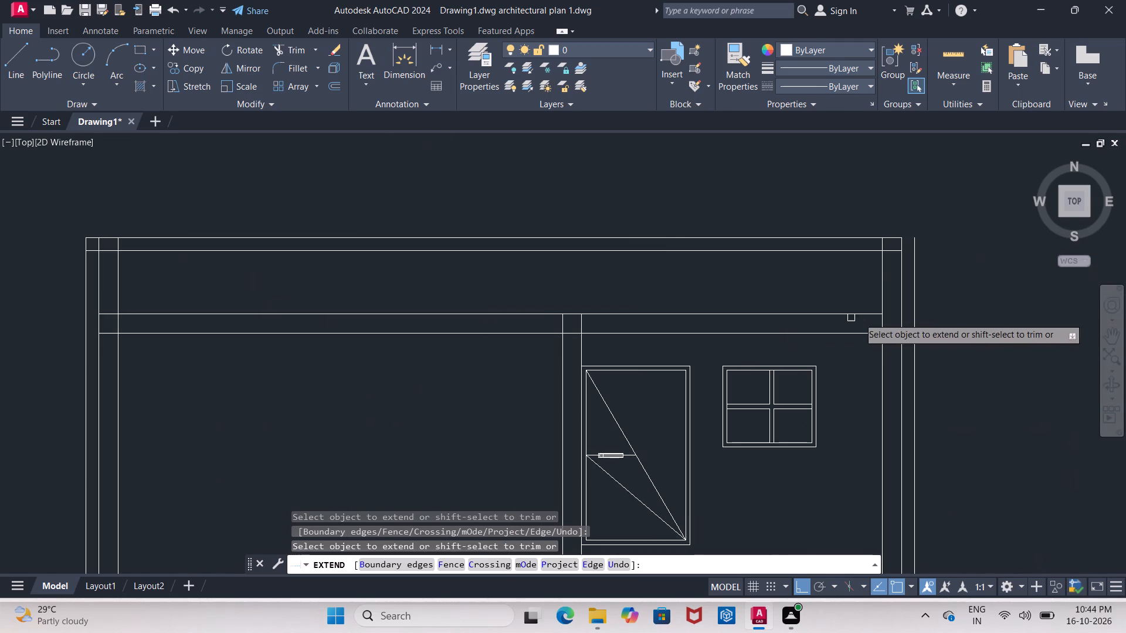
{"action": "left_click", "coordinate": [852, 252]}
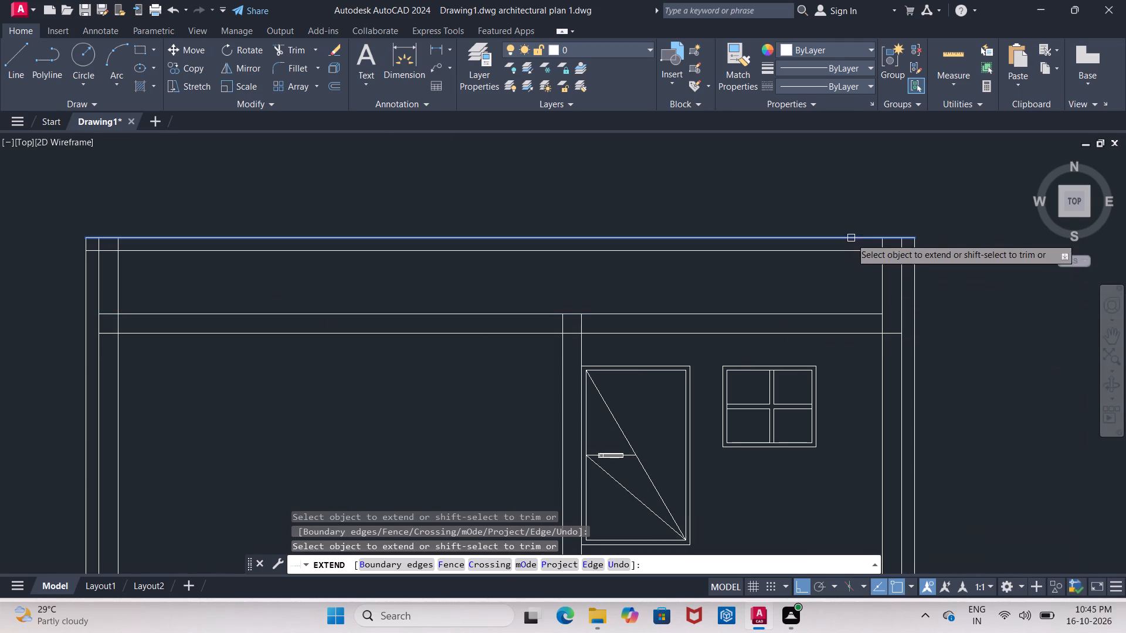
{"action": "left_click", "coordinate": [851, 238]}
{"action": "middle_click_drag", "start_coordinate": [602, 273], "coordinate": [1080, 302]}
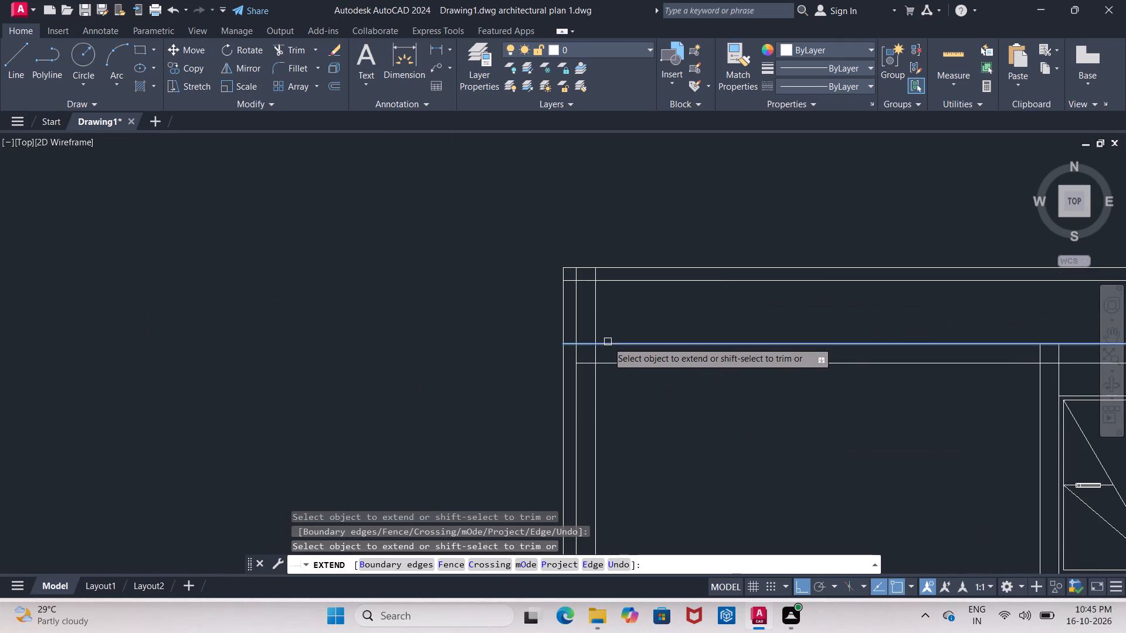
{"action": "key", "text": "Escape"}
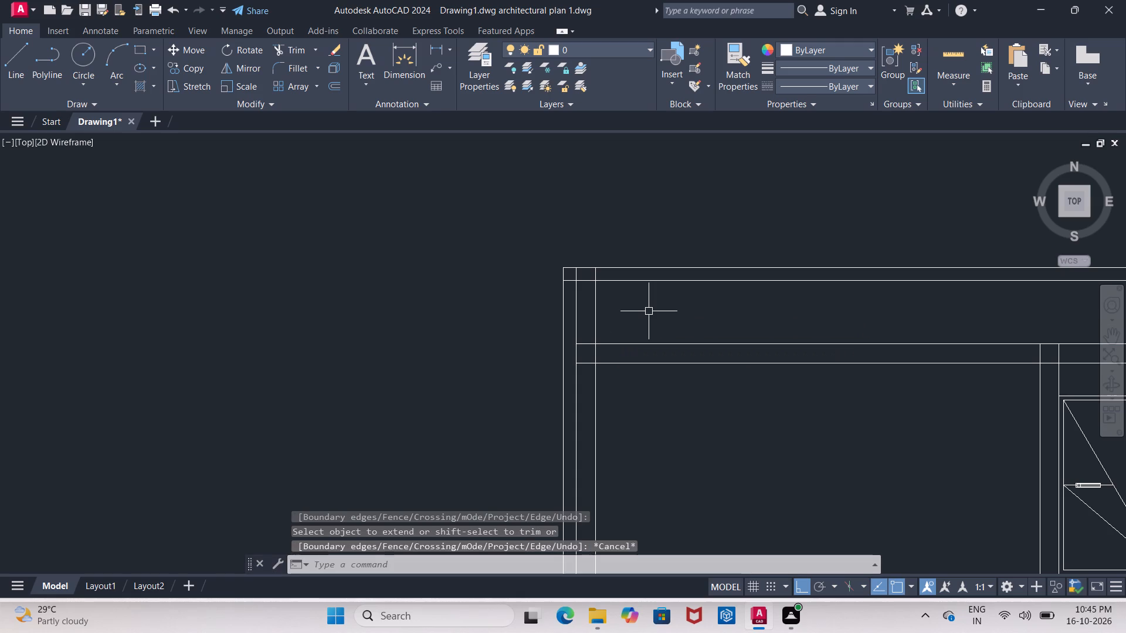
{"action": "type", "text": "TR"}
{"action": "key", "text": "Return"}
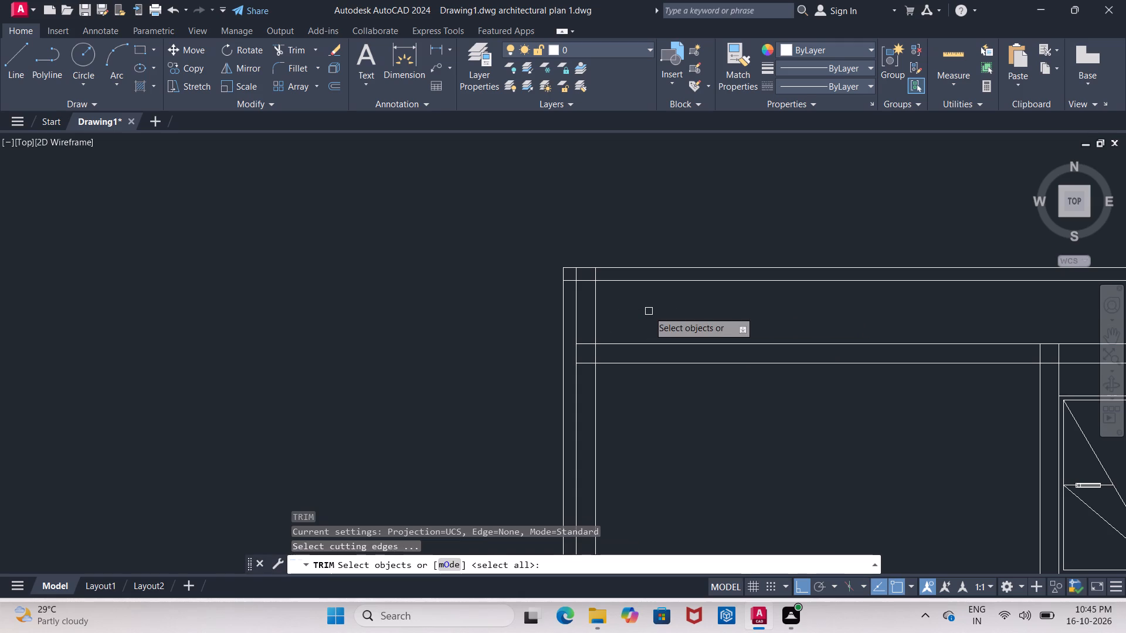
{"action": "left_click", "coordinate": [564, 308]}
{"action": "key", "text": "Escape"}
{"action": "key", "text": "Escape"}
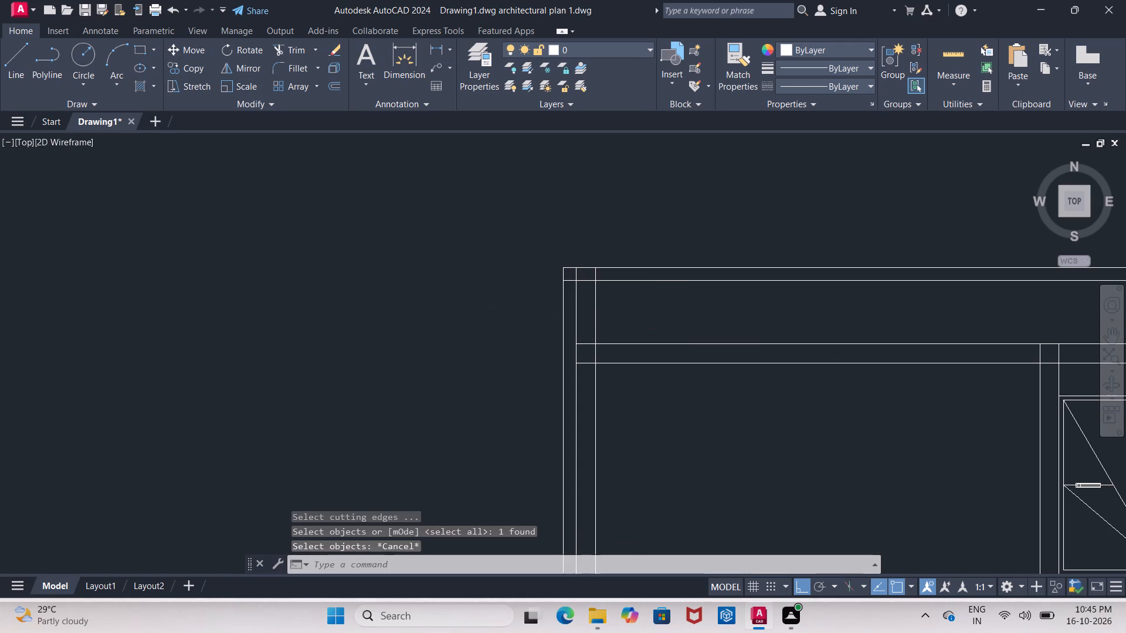
Trim away the part of the left outer offset line below the parapet's top band.
{"action": "type", "text": "TR"}
{"action": "key", "text": "Return"}
{"action": "key", "text": "Return"}
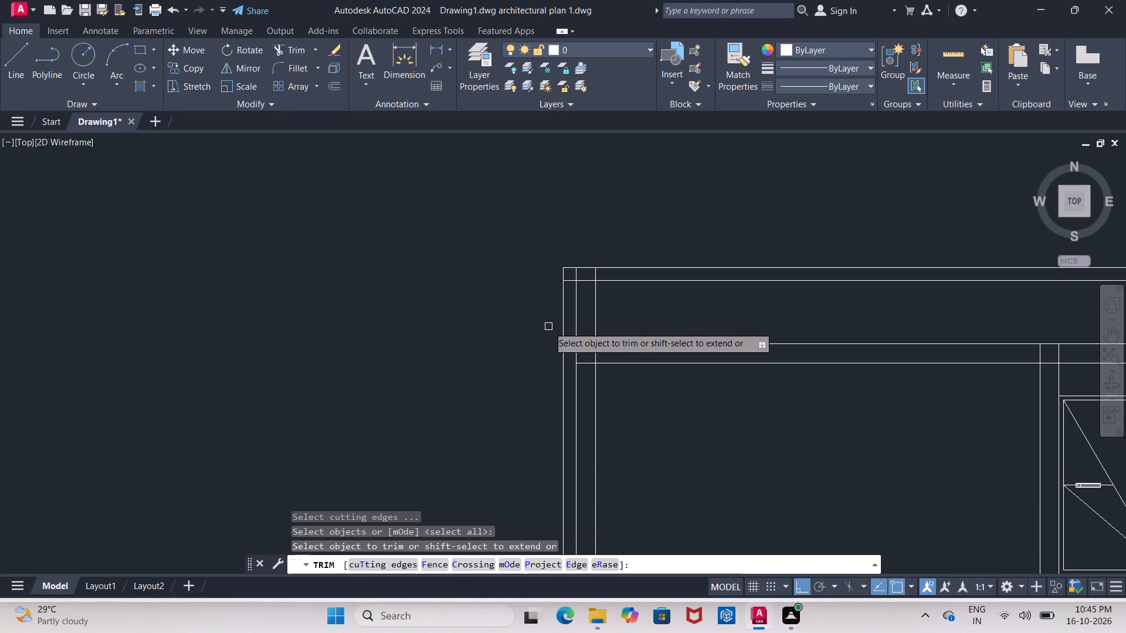
{"action": "left_click", "coordinate": [564, 333]}
Trim the wall lines inside the top band and the band's lower line across the wall at the left parapet corner.
{"action": "scroll", "coordinate": [557, 331], "scroll_direction": "down", "scroll_amount": 1}
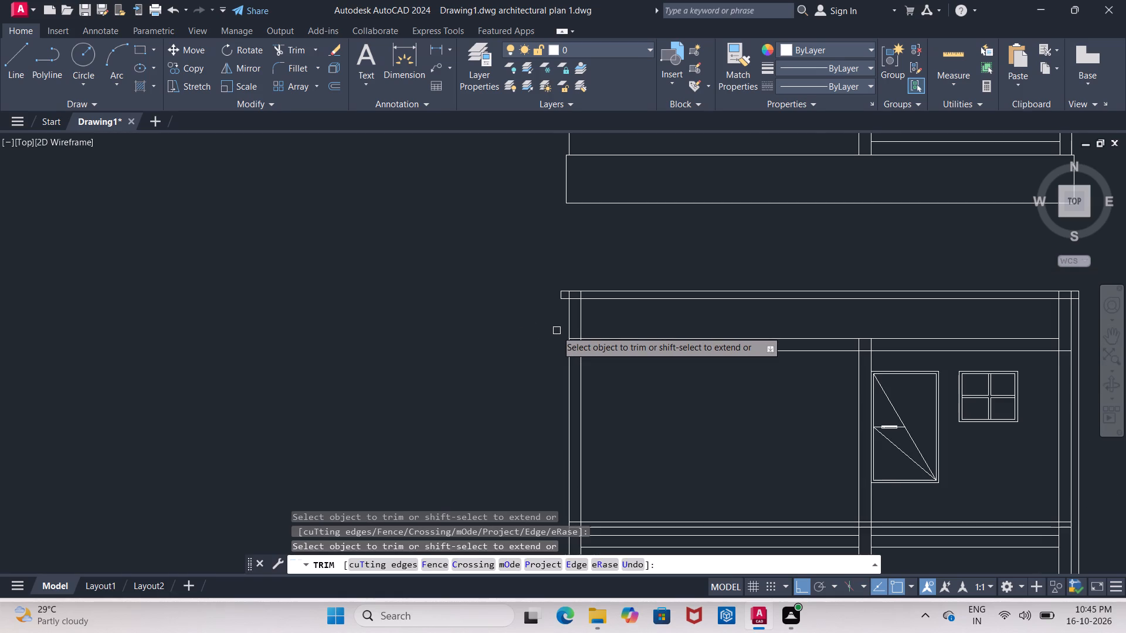
{"action": "middle_click_drag", "start_coordinate": [557, 331], "coordinate": [546, 323]}
{"action": "scroll", "coordinate": [557, 331], "scroll_direction": "down", "scroll_amount": 1}
{"action": "scroll", "coordinate": [583, 283], "scroll_direction": "up", "scroll_amount": 3}
{"action": "scroll", "coordinate": [530, 347], "scroll_direction": "up", "scroll_amount": 1}
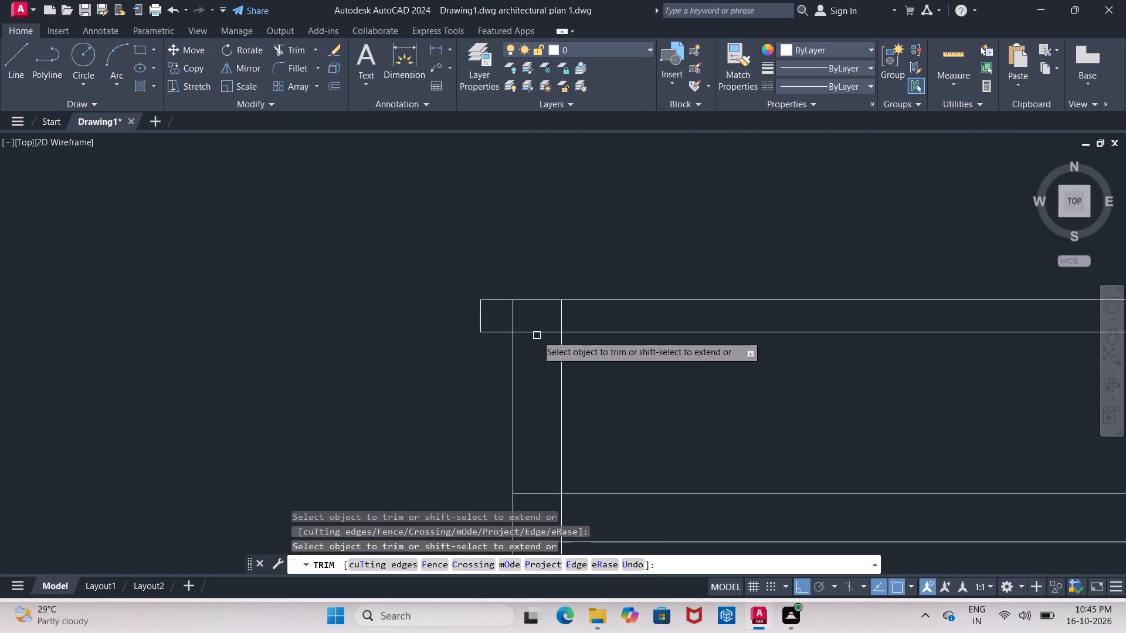
{"action": "left_click", "coordinate": [537, 335]}
{"action": "left_click", "coordinate": [510, 319]}
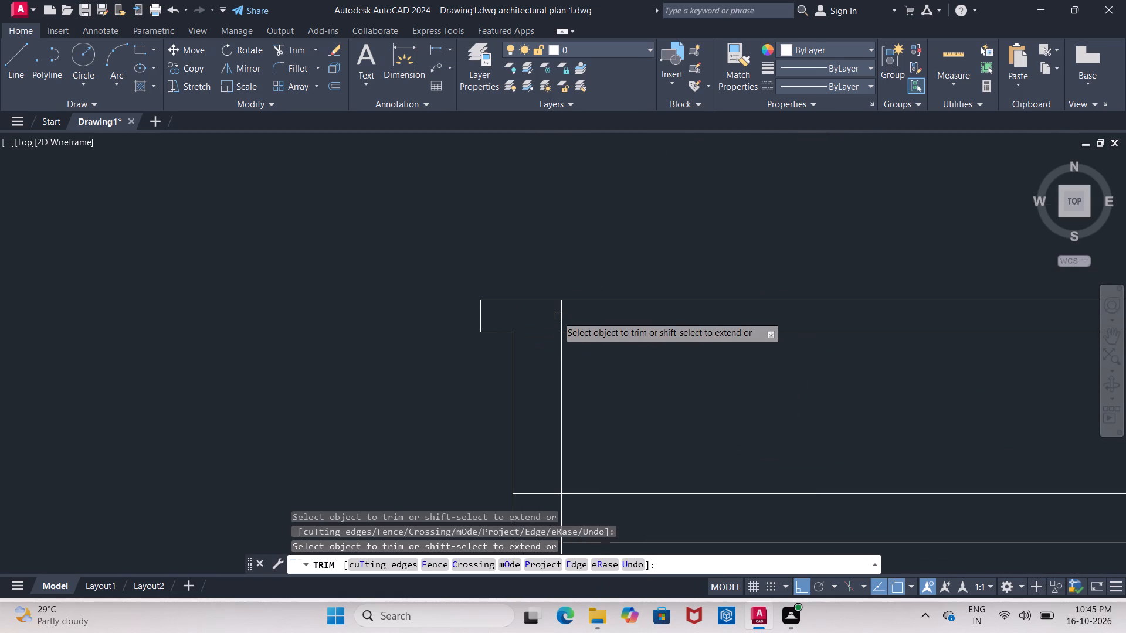
{"action": "left_click", "coordinate": [561, 317]}
Trim away the part of the right outer offset line below the parapet's top band.
{"action": "scroll", "coordinate": [561, 317], "scroll_direction": "down", "scroll_amount": 1}
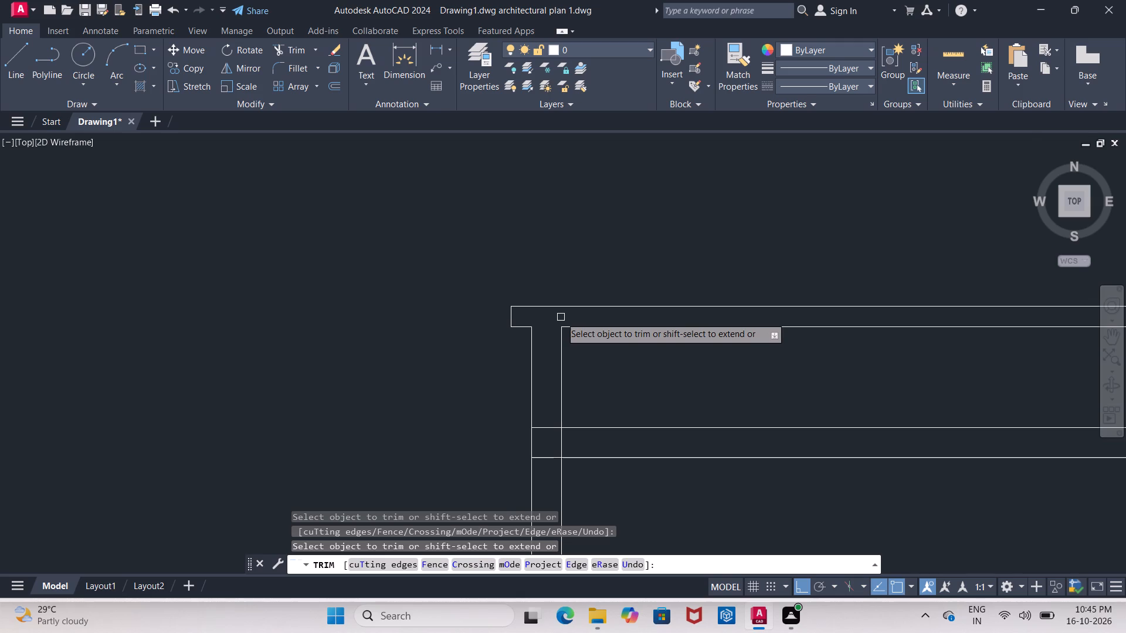
{"action": "scroll", "coordinate": [561, 317], "scroll_direction": "down", "scroll_amount": 2}
{"action": "middle_click_drag", "start_coordinate": [681, 363], "coordinate": [276, 300]}
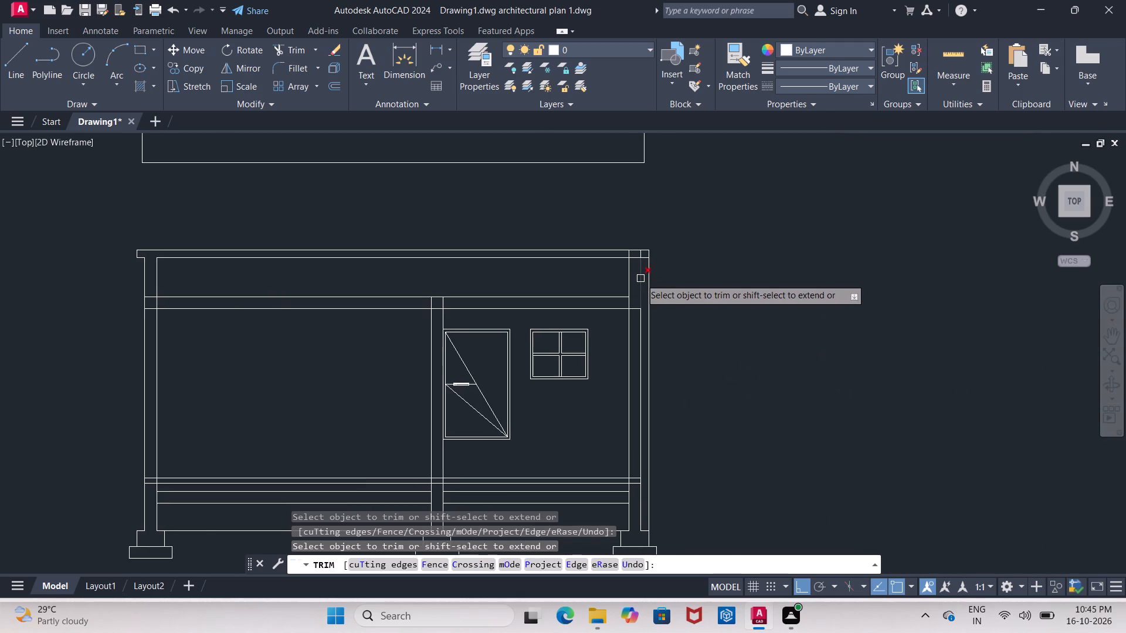
{"action": "scroll", "coordinate": [641, 277], "scroll_direction": "up", "scroll_amount": 3}
{"action": "scroll", "coordinate": [648, 276], "scroll_direction": "down", "scroll_amount": 3}
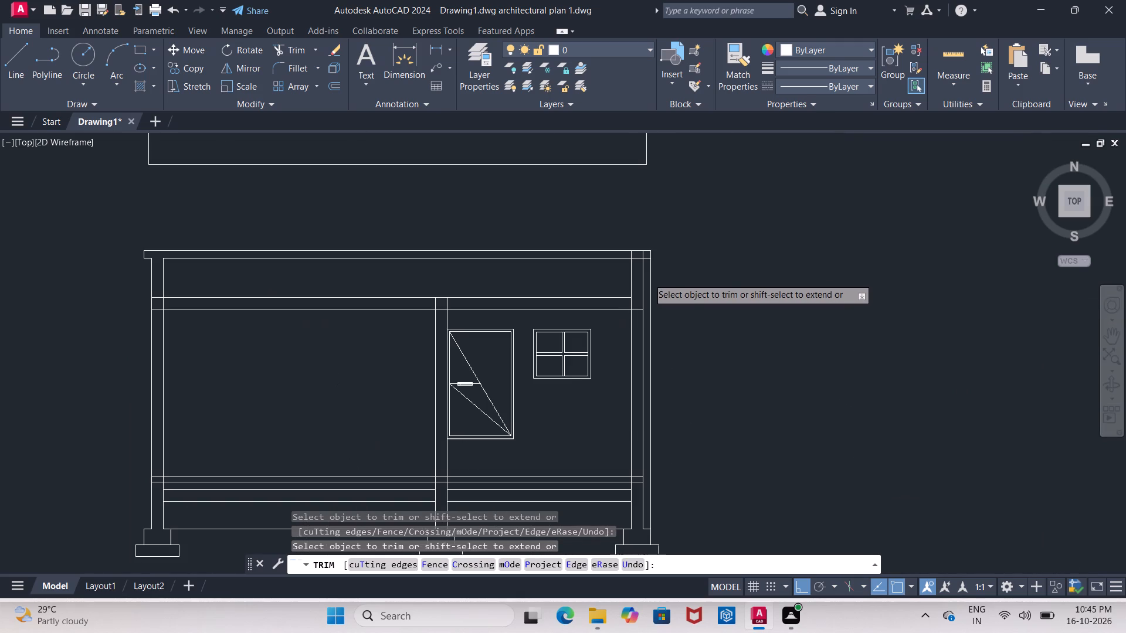
{"action": "scroll", "coordinate": [648, 287], "scroll_direction": "up", "scroll_amount": 3}
{"action": "left_click", "coordinate": [654, 264]}
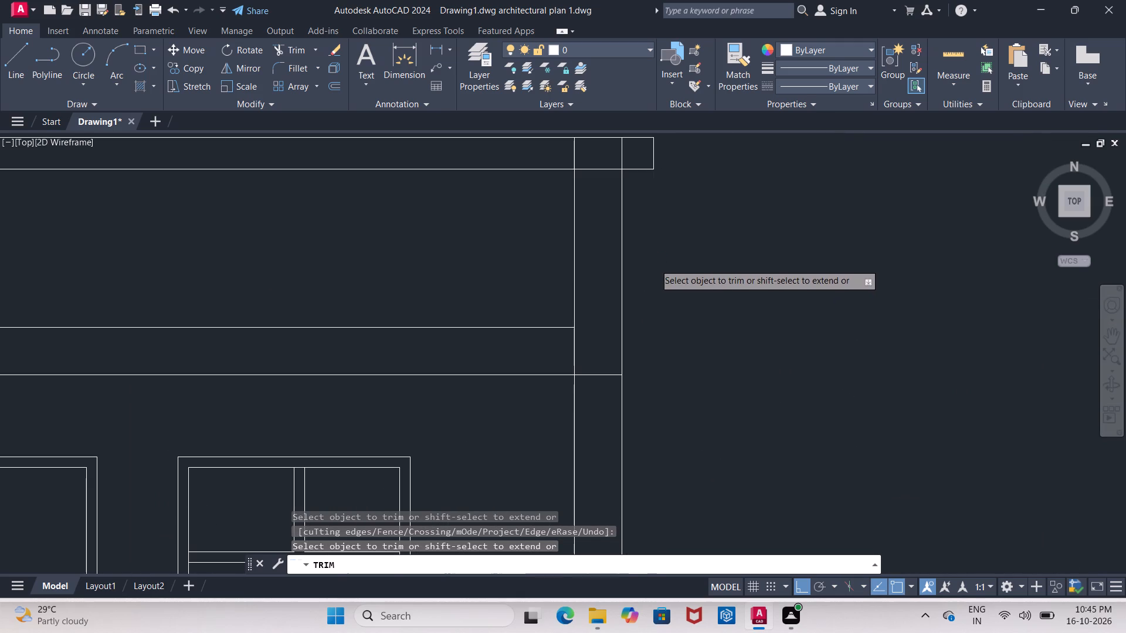
Trim the two right wall lines inside the coping band at the right parapet corner.
{"action": "scroll", "coordinate": [654, 264], "scroll_direction": "down", "scroll_amount": 1}
{"action": "middle_click_drag", "start_coordinate": [654, 264], "coordinate": [654, 337]}
{"action": "scroll", "coordinate": [616, 266], "scroll_direction": "up", "scroll_amount": 3}
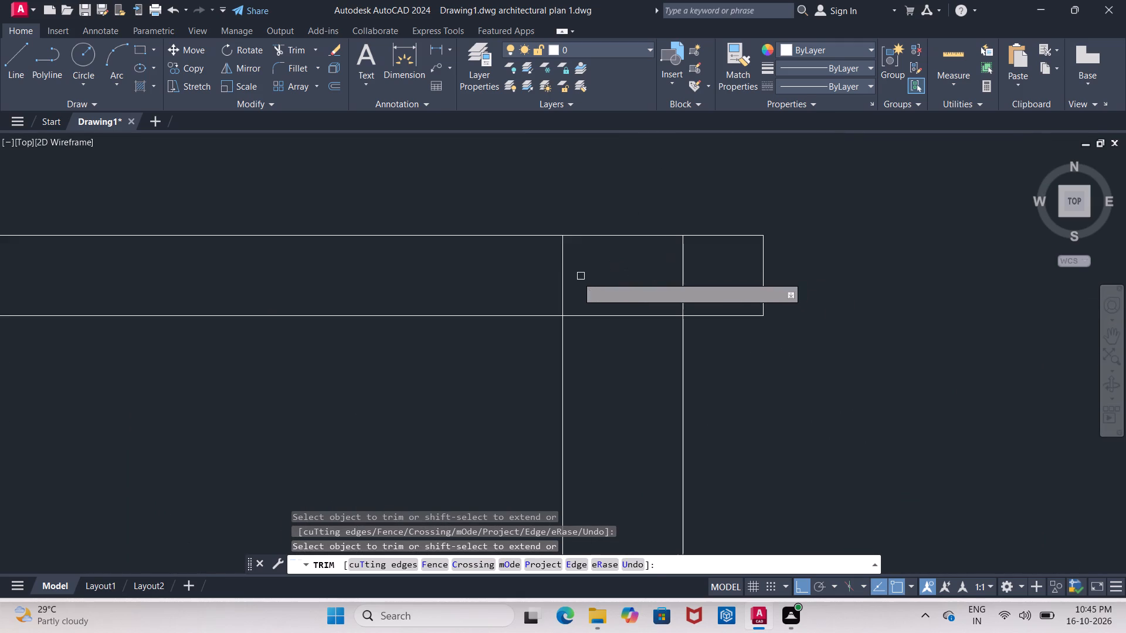
{"action": "left_click", "coordinate": [560, 284]}
{"action": "left_click", "coordinate": [684, 298]}
{"action": "scroll", "coordinate": [684, 295], "scroll_direction": "down", "scroll_amount": 3}
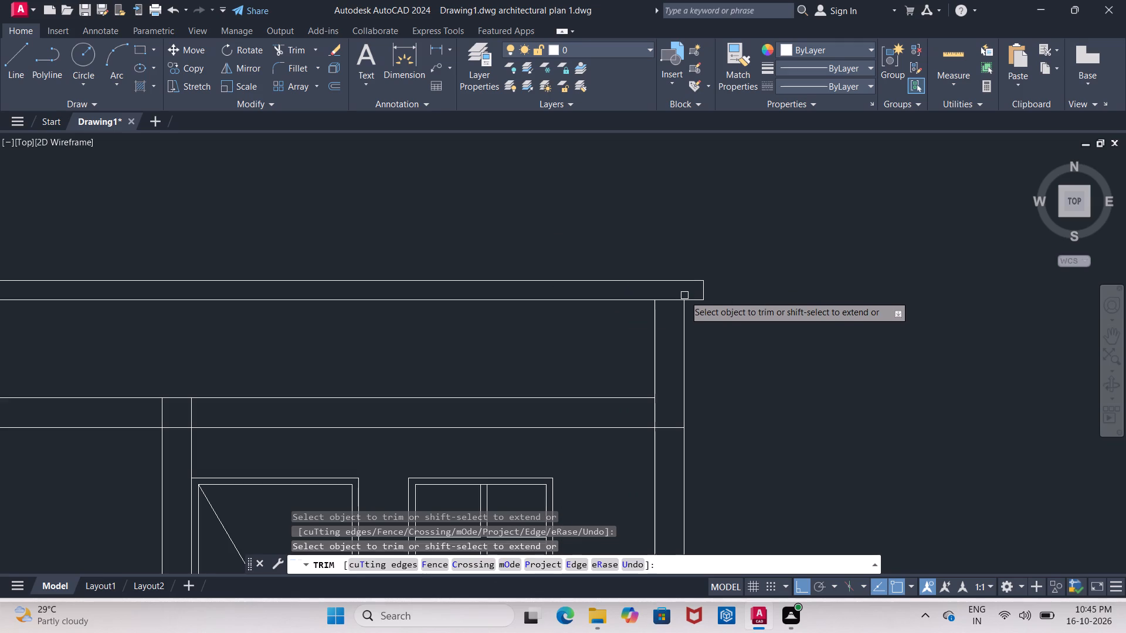
{"action": "scroll", "coordinate": [676, 403], "scroll_direction": "down", "scroll_amount": 2}
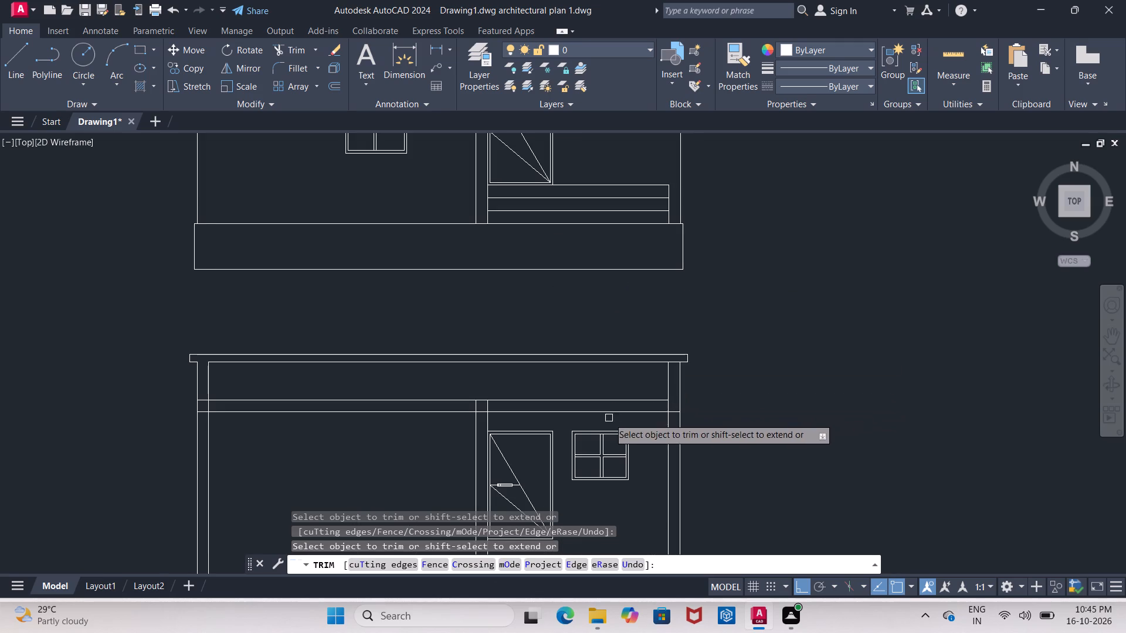
{"action": "middle_click_drag", "start_coordinate": [609, 418], "coordinate": [703, 385]}
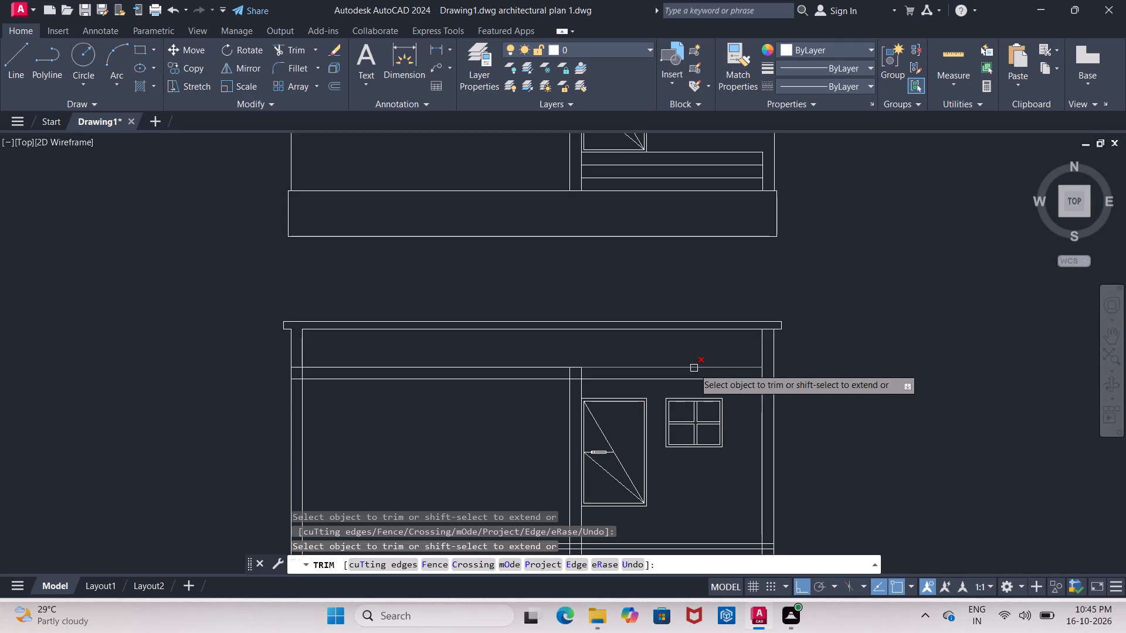
{"action": "key", "text": "Escape"}
{"action": "key", "text": "Escape"}
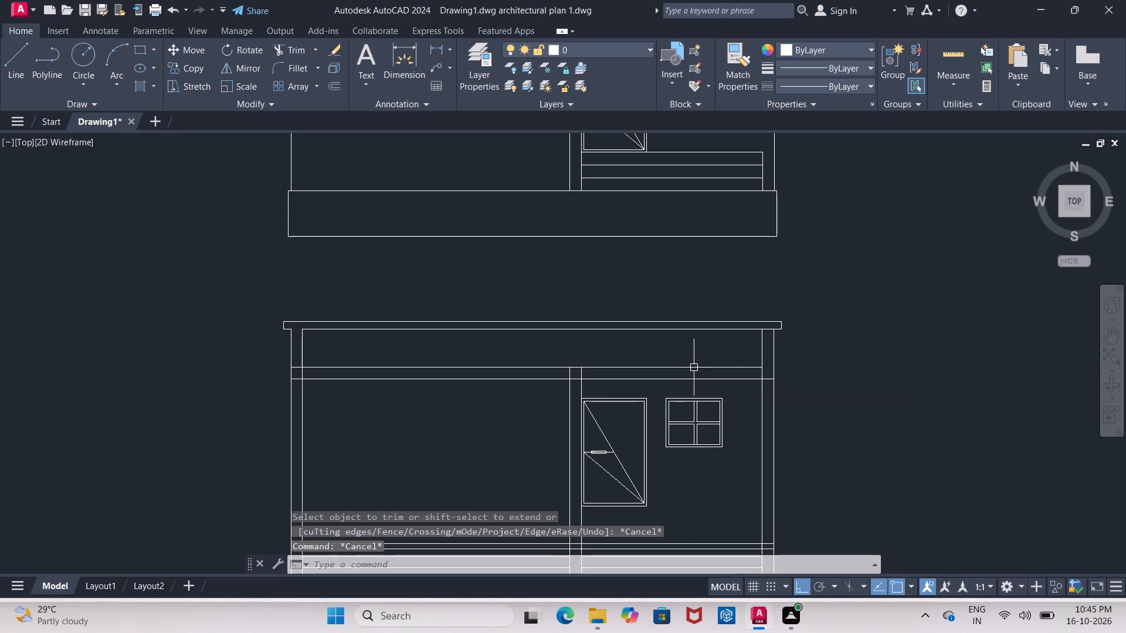
Erase the upper and lower roof slab lines across the section, including the overlapping duplicates beneath them.
{"action": "left_click", "coordinate": [694, 367]}
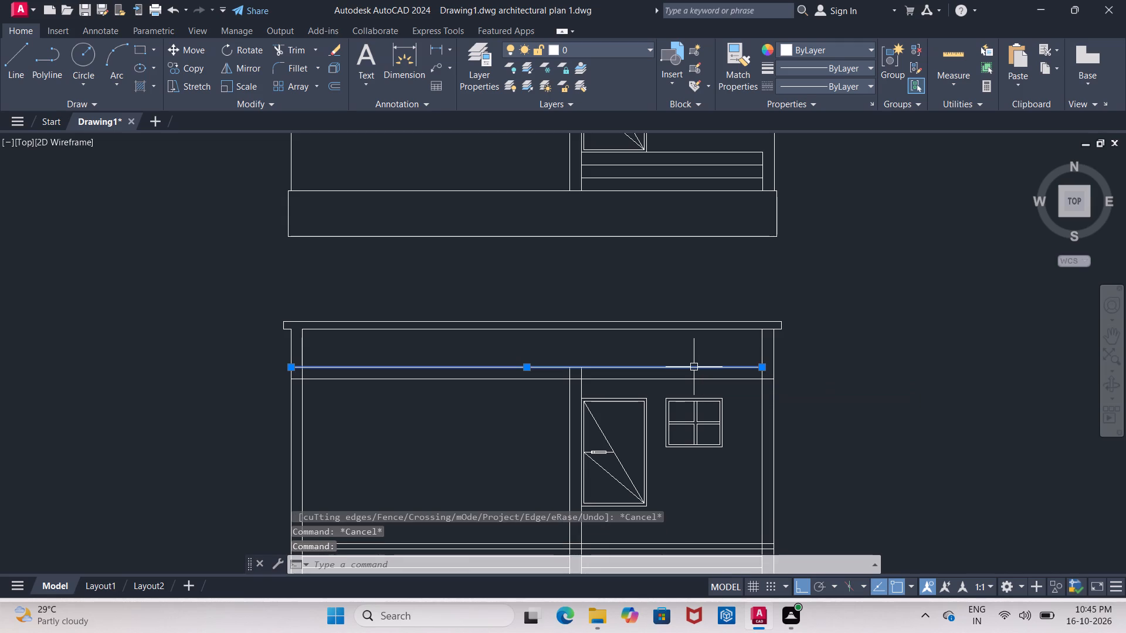
{"action": "key", "text": "Delete"}
{"action": "left_click", "coordinate": [670, 366]}
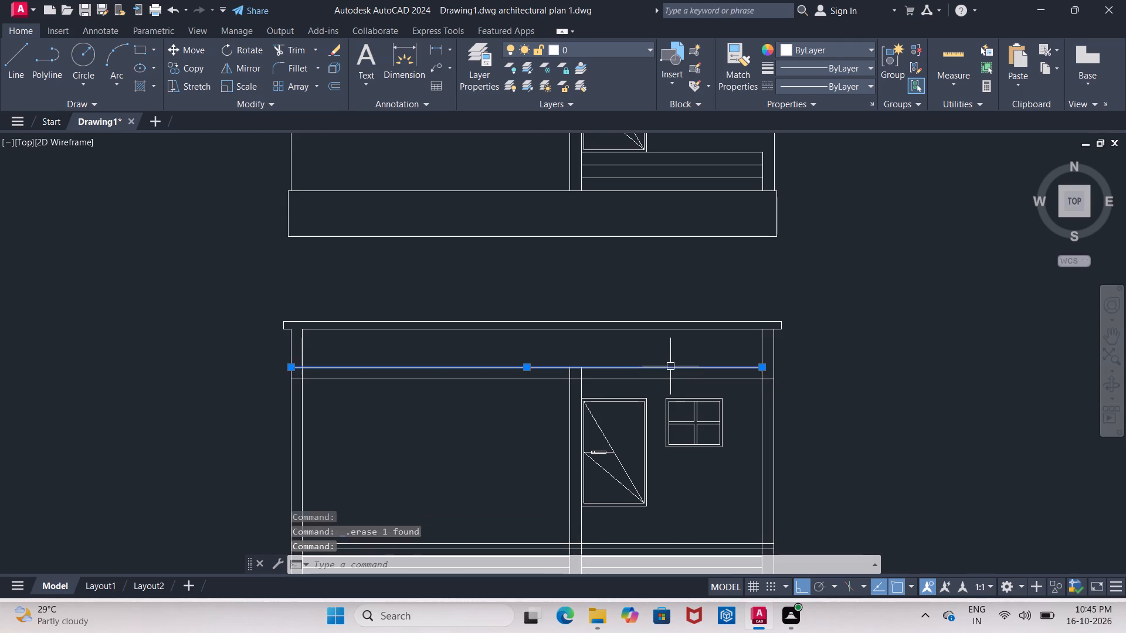
{"action": "key", "text": "Delete"}
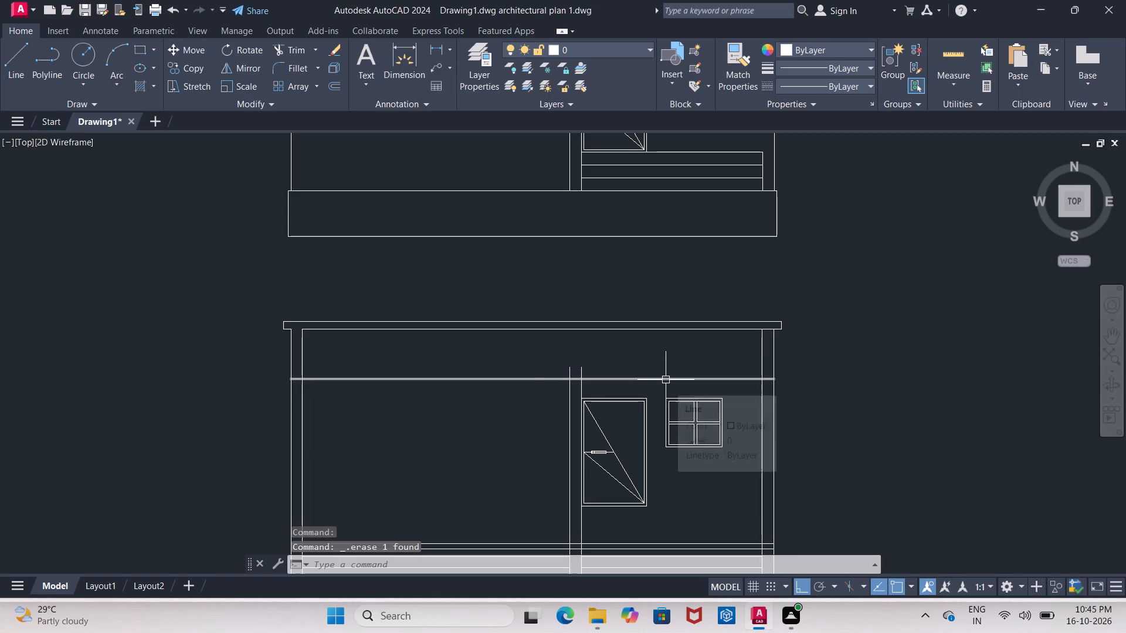
{"action": "left_click", "coordinate": [666, 380]}
{"action": "key", "text": "Delete"}
{"action": "left_click", "coordinate": [528, 381]}
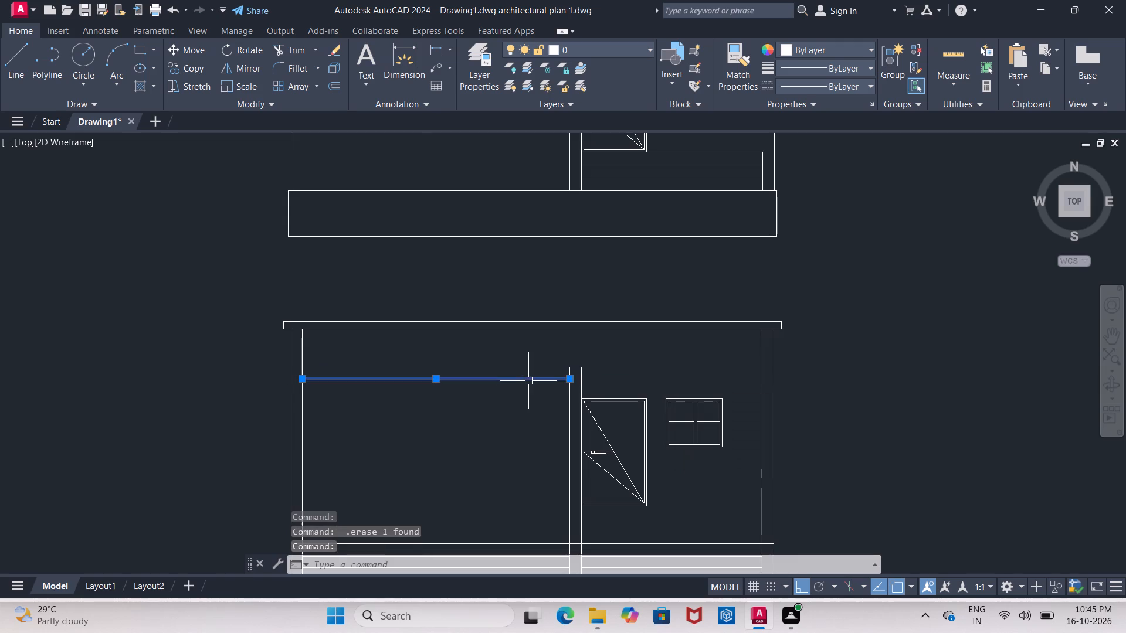
{"action": "key", "text": "Delete"}
Extend both lines of the middle wall up to the underside of the coping band.
{"action": "type", "text": "EX"}
{"action": "key", "text": "Return"}
{"action": "key", "text": "Return"}
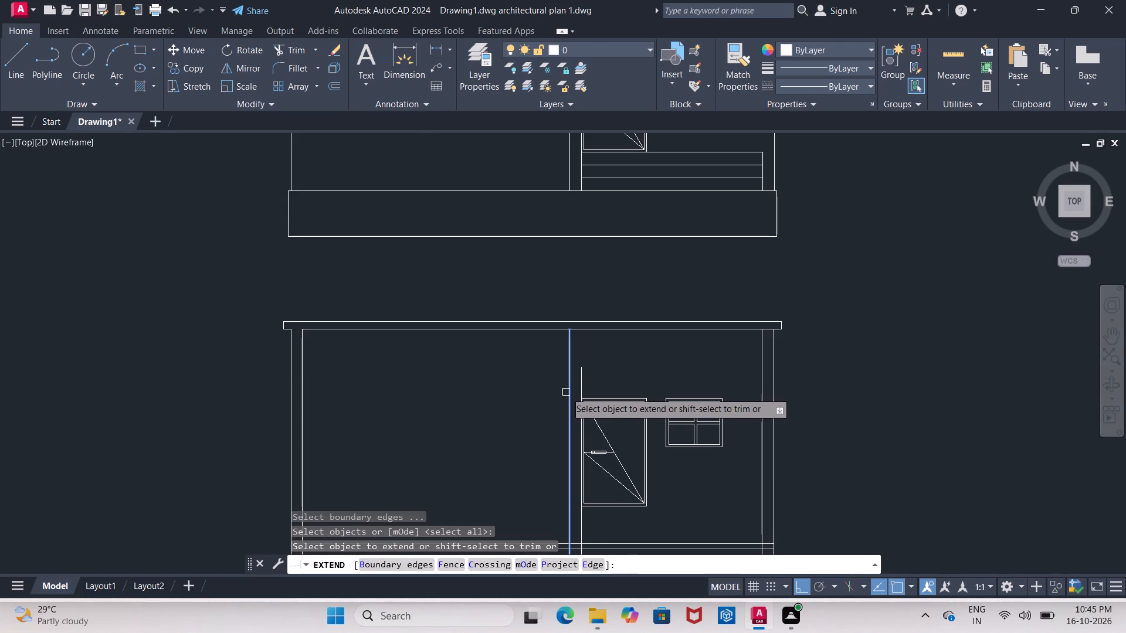
{"action": "left_click", "coordinate": [566, 392]}
{"action": "left_click", "coordinate": [585, 387]}
{"action": "middle_click_drag", "start_coordinate": [630, 373], "coordinate": [707, 348]}
{"action": "scroll", "coordinate": [706, 348], "scroll_direction": "down", "scroll_amount": 2}
{"action": "scroll", "coordinate": [706, 348], "scroll_direction": "up", "scroll_amount": 1}
{"action": "scroll", "coordinate": [706, 348], "scroll_direction": "down", "scroll_amount": 1}
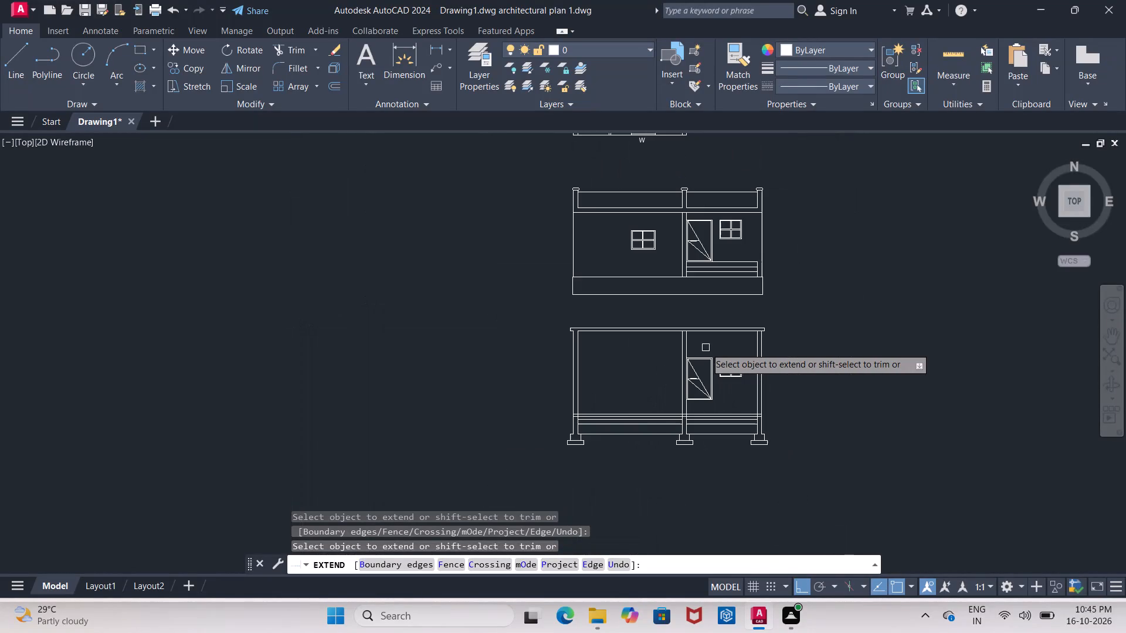
{"action": "scroll", "coordinate": [706, 348], "scroll_direction": "down", "scroll_amount": 1}
{"action": "middle_click_drag", "start_coordinate": [706, 348], "coordinate": [699, 363]}
{"action": "scroll", "coordinate": [699, 363], "scroll_direction": "up", "scroll_amount": 1}
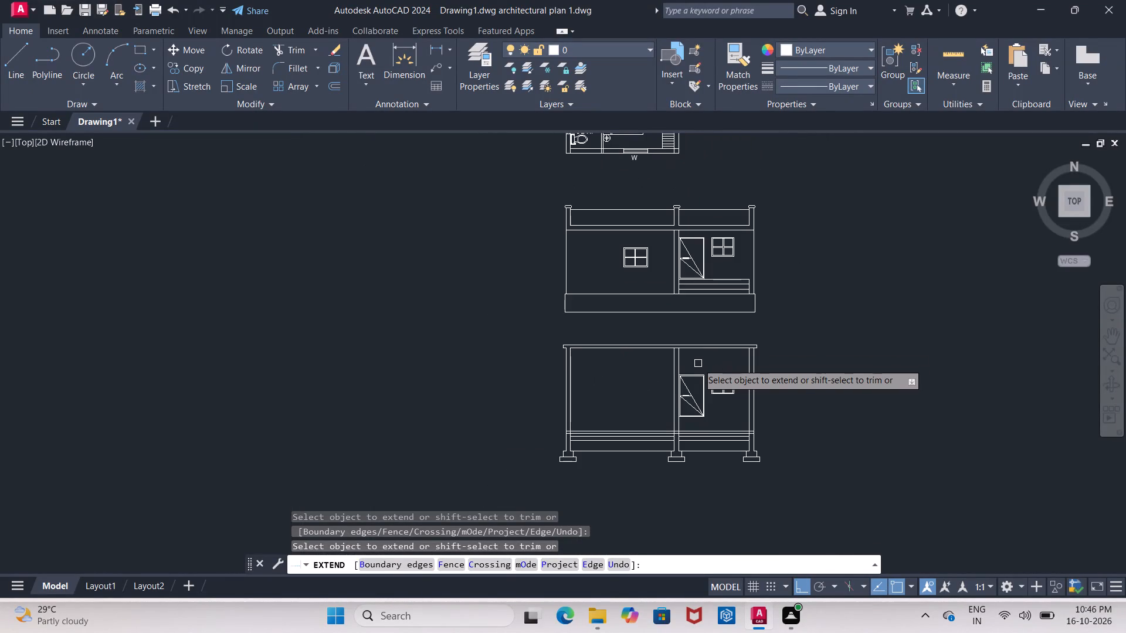
{"action": "scroll", "coordinate": [698, 363], "scroll_direction": "up", "scroll_amount": 2}
{"action": "scroll", "coordinate": [698, 363], "scroll_direction": "down", "scroll_amount": 1}
{"action": "middle_click_drag", "start_coordinate": [698, 363], "coordinate": [704, 351]}
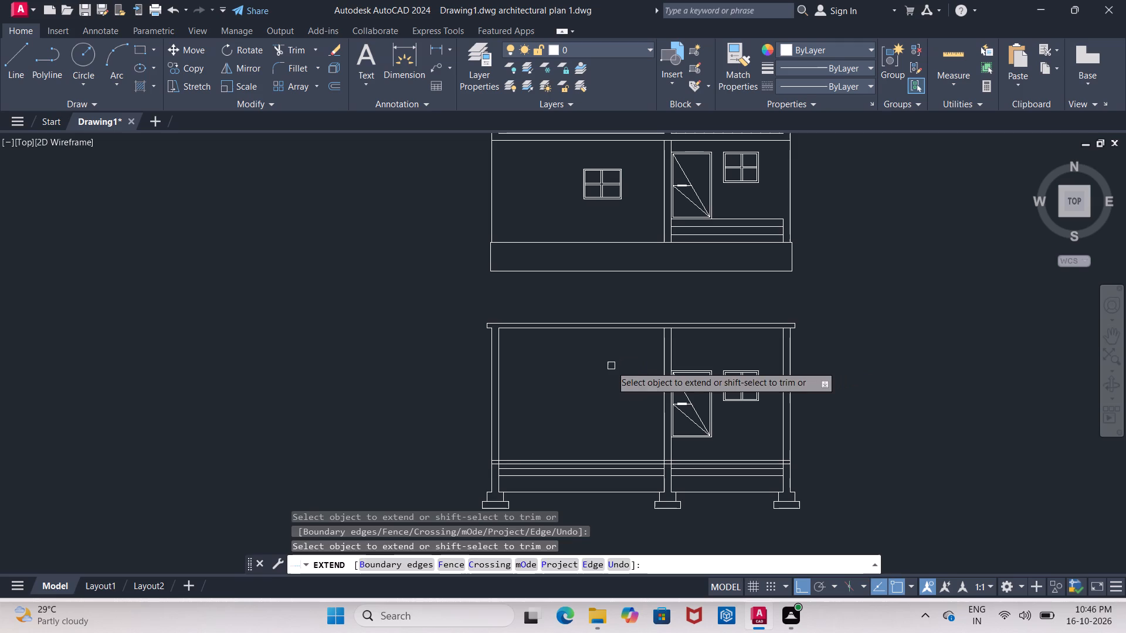
{"action": "key", "text": "Escape"}
Extend the coping band's lower line across the left wall of the section.
{"action": "scroll", "coordinate": [551, 377], "scroll_direction": "up", "scroll_amount": 1}
{"action": "type", "text": "EX"}
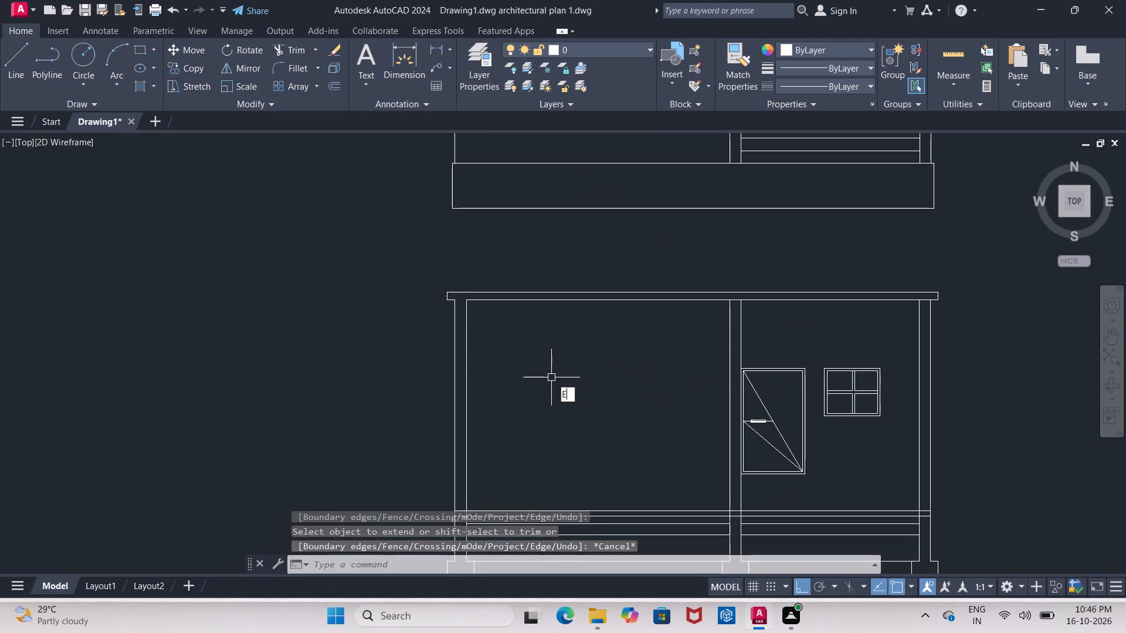
{"action": "key", "text": "Return"}
{"action": "key", "text": "Return"}
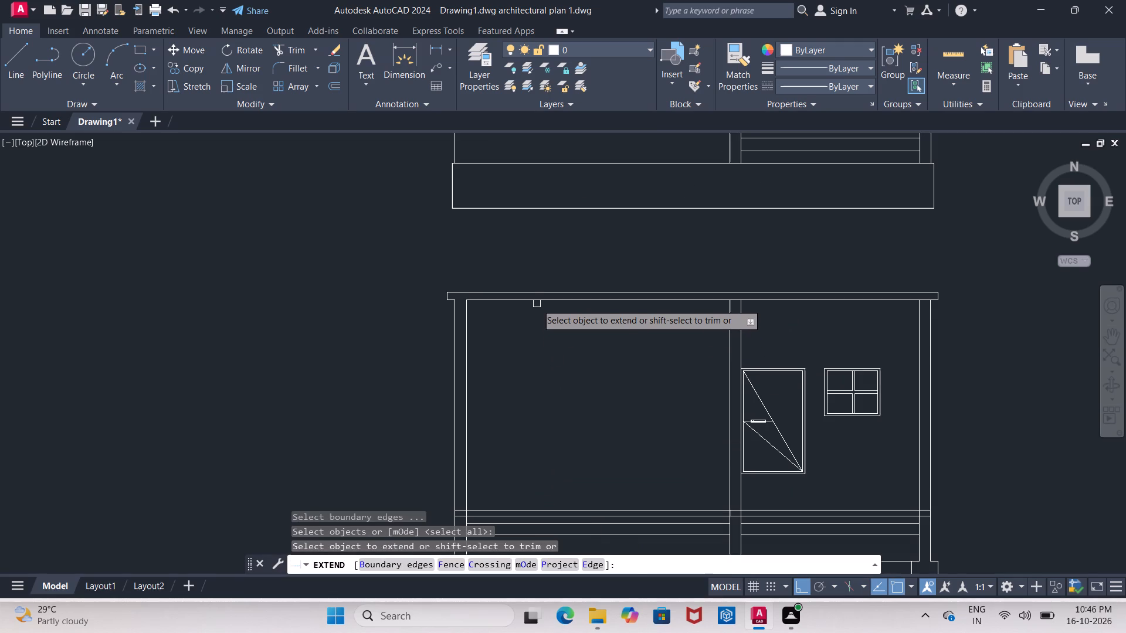
{"action": "left_click", "coordinate": [537, 301]}
{"action": "scroll", "coordinate": [553, 343], "scroll_direction": "down", "scroll_amount": 1}
{"action": "middle_click_drag", "start_coordinate": [553, 343], "coordinate": [508, 341]}
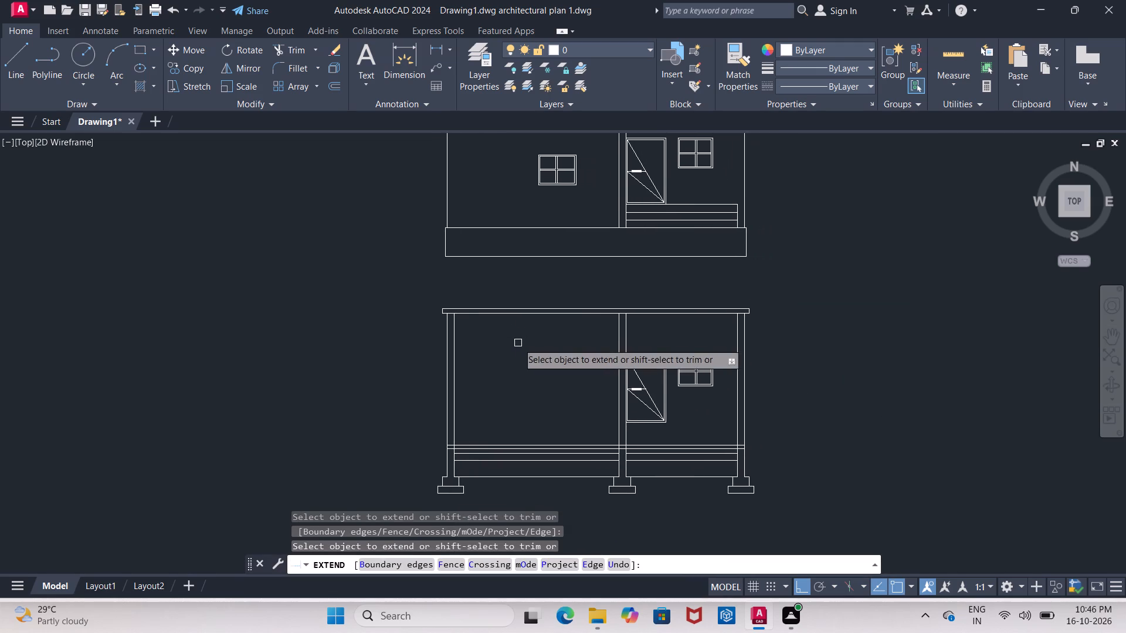
{"action": "middle_click_drag", "start_coordinate": [524, 343], "coordinate": [520, 386]}
{"action": "scroll", "coordinate": [521, 369], "scroll_direction": "down", "scroll_amount": 2}
{"action": "scroll", "coordinate": [520, 386], "scroll_direction": "up", "scroll_amount": 2}
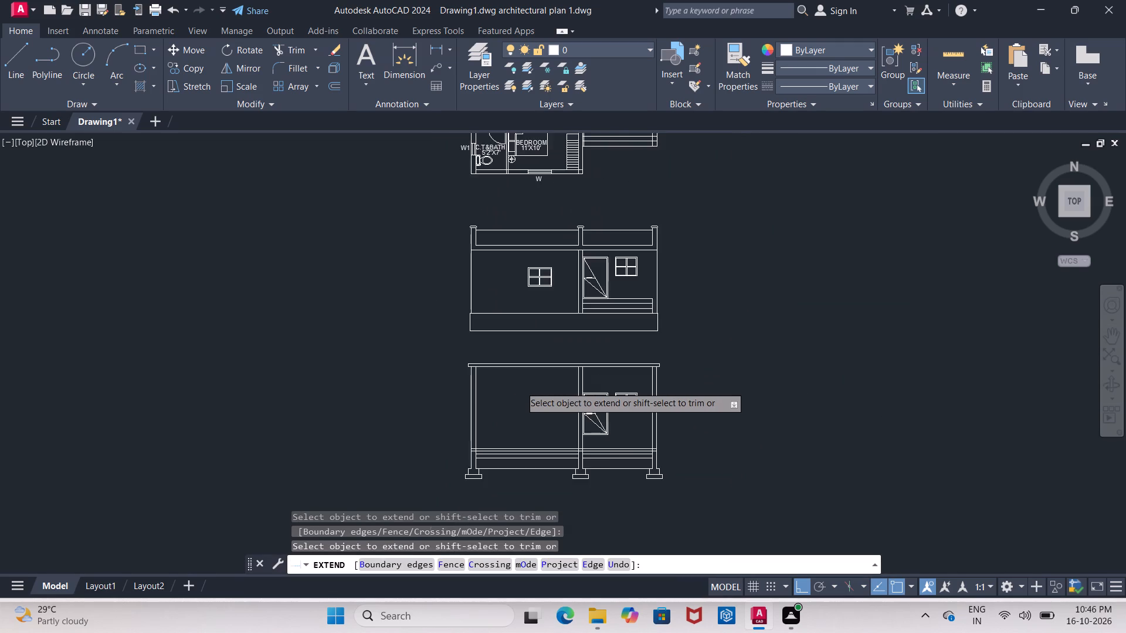
{"action": "key", "text": "Escape"}
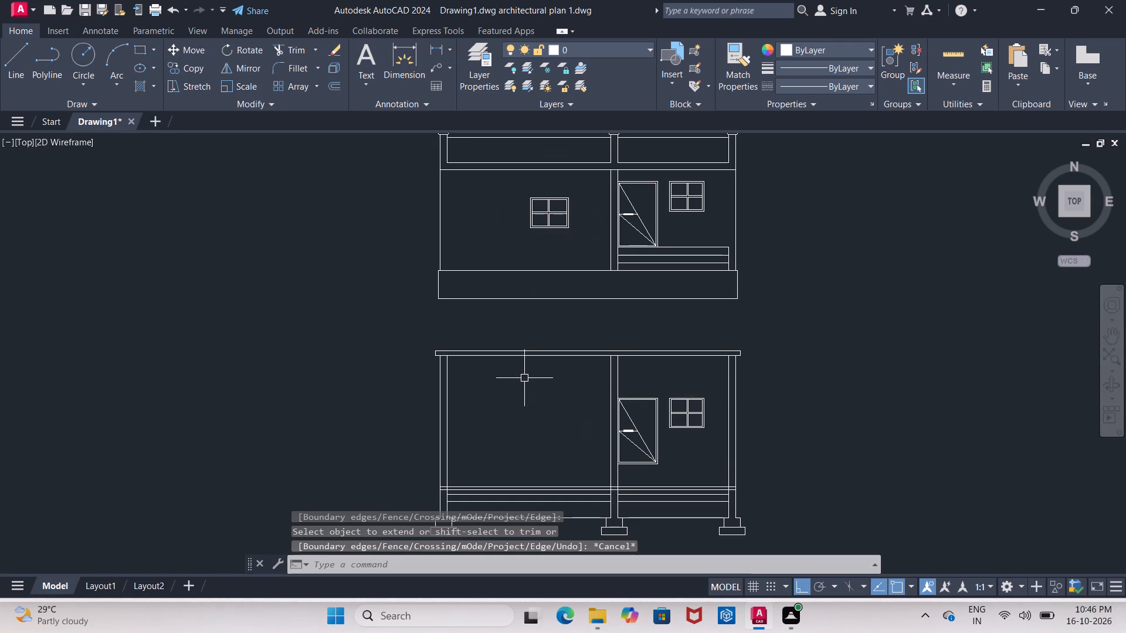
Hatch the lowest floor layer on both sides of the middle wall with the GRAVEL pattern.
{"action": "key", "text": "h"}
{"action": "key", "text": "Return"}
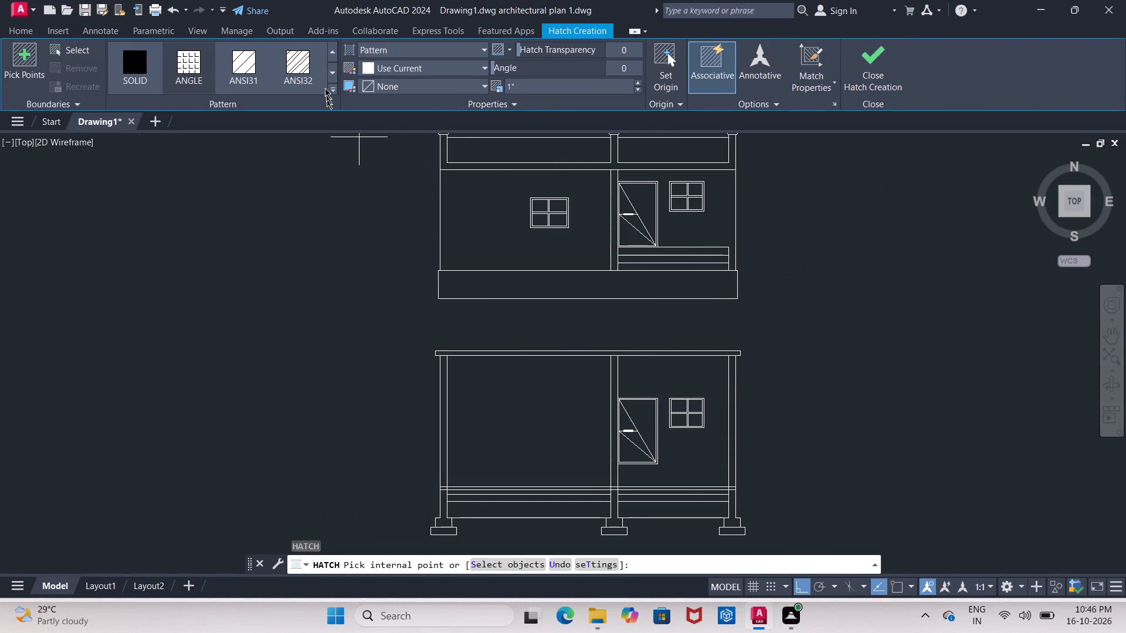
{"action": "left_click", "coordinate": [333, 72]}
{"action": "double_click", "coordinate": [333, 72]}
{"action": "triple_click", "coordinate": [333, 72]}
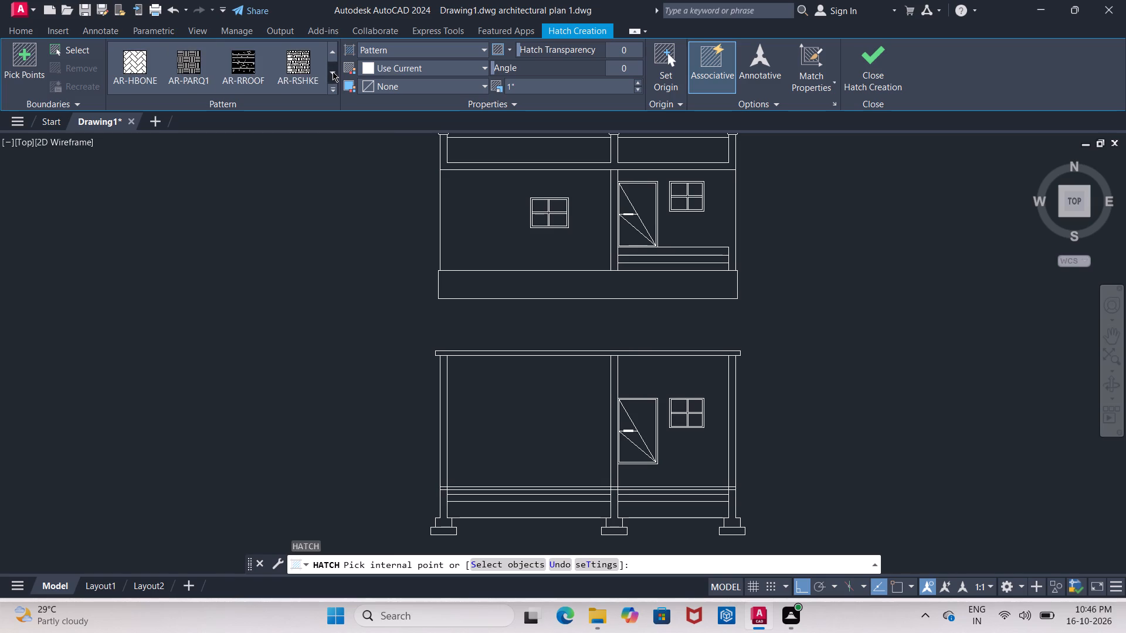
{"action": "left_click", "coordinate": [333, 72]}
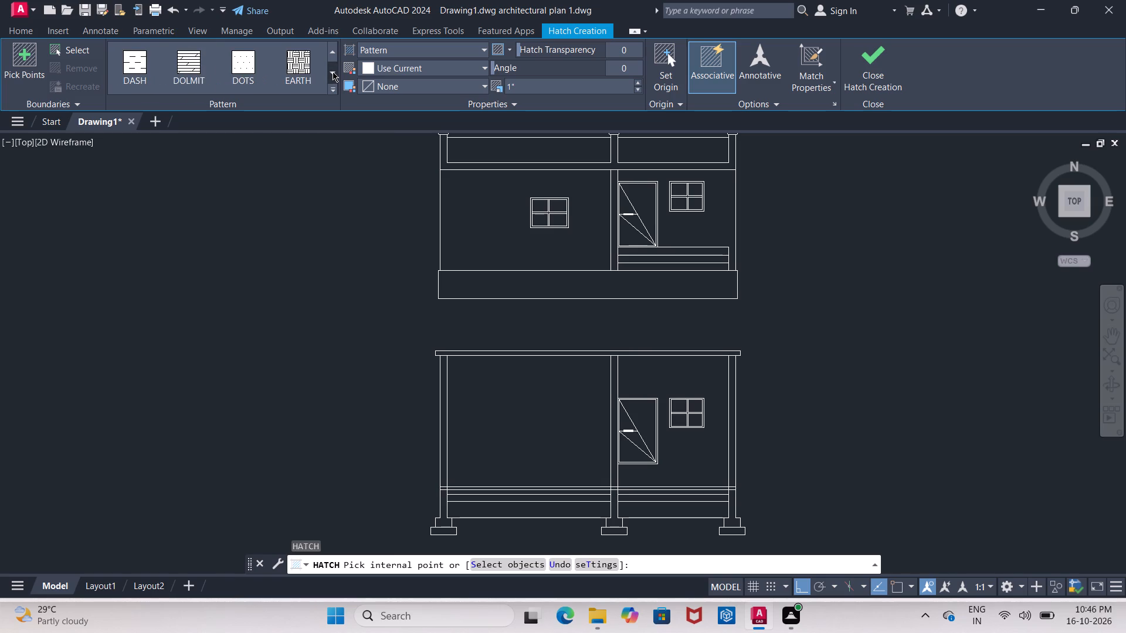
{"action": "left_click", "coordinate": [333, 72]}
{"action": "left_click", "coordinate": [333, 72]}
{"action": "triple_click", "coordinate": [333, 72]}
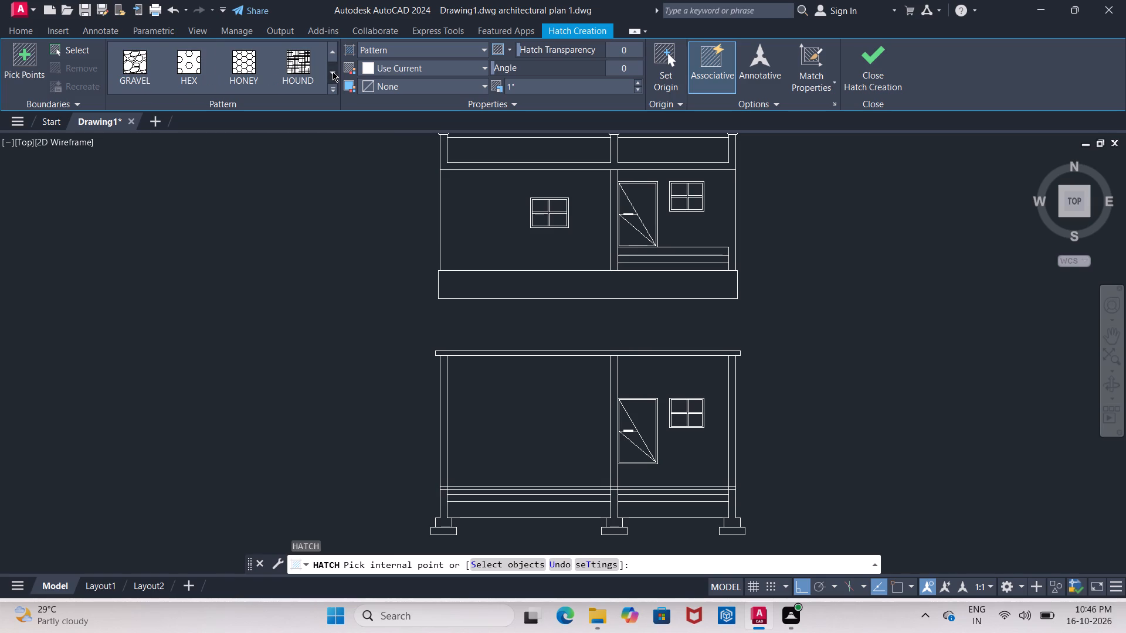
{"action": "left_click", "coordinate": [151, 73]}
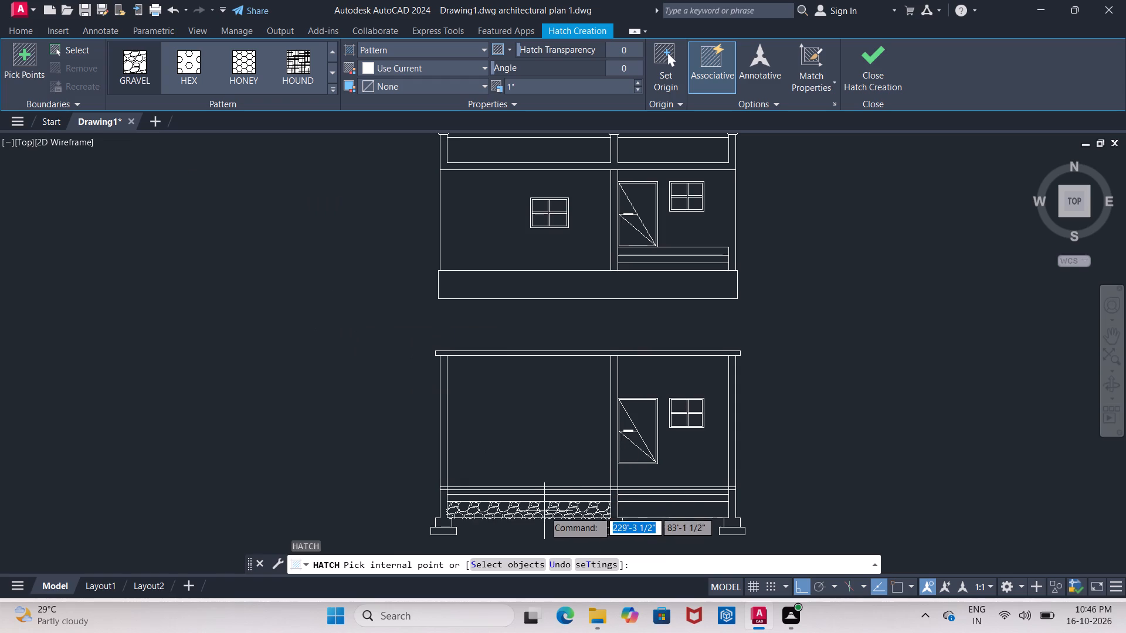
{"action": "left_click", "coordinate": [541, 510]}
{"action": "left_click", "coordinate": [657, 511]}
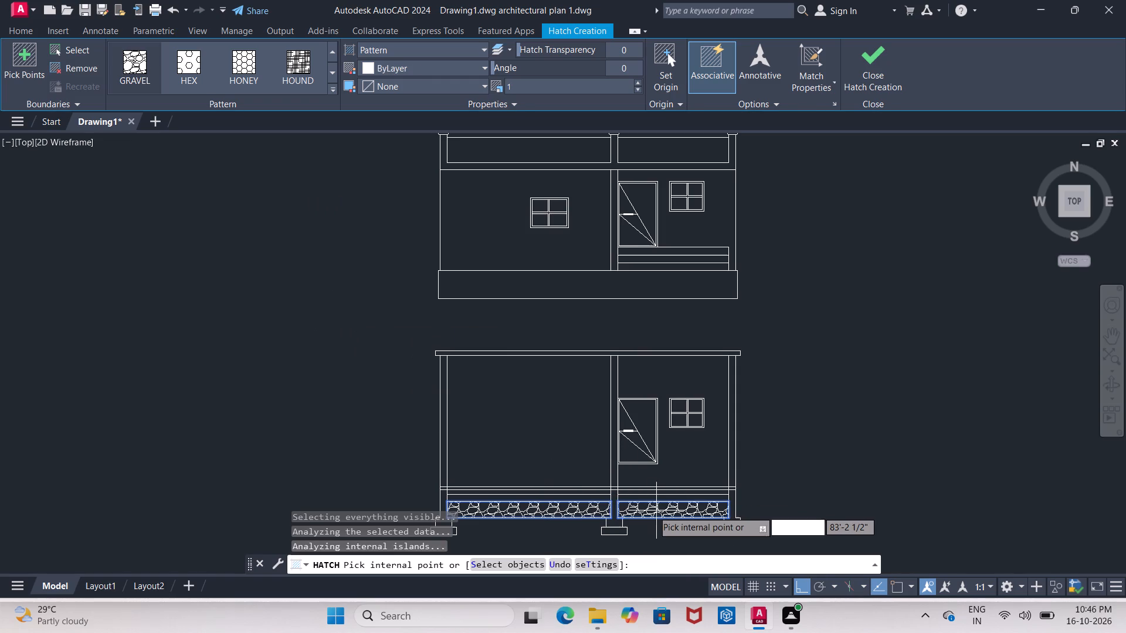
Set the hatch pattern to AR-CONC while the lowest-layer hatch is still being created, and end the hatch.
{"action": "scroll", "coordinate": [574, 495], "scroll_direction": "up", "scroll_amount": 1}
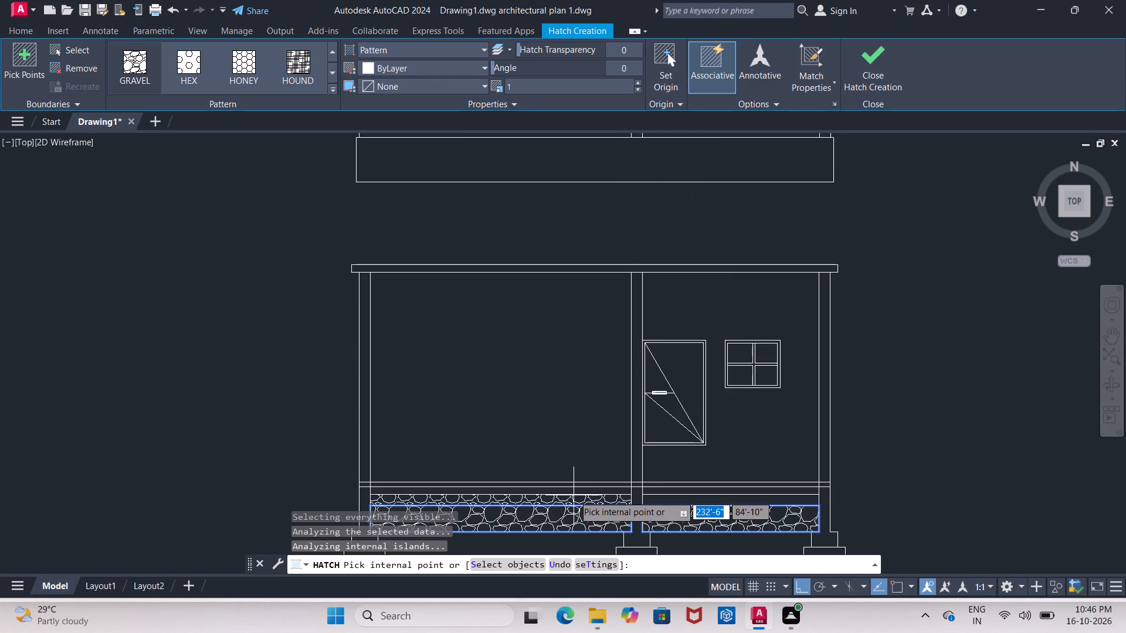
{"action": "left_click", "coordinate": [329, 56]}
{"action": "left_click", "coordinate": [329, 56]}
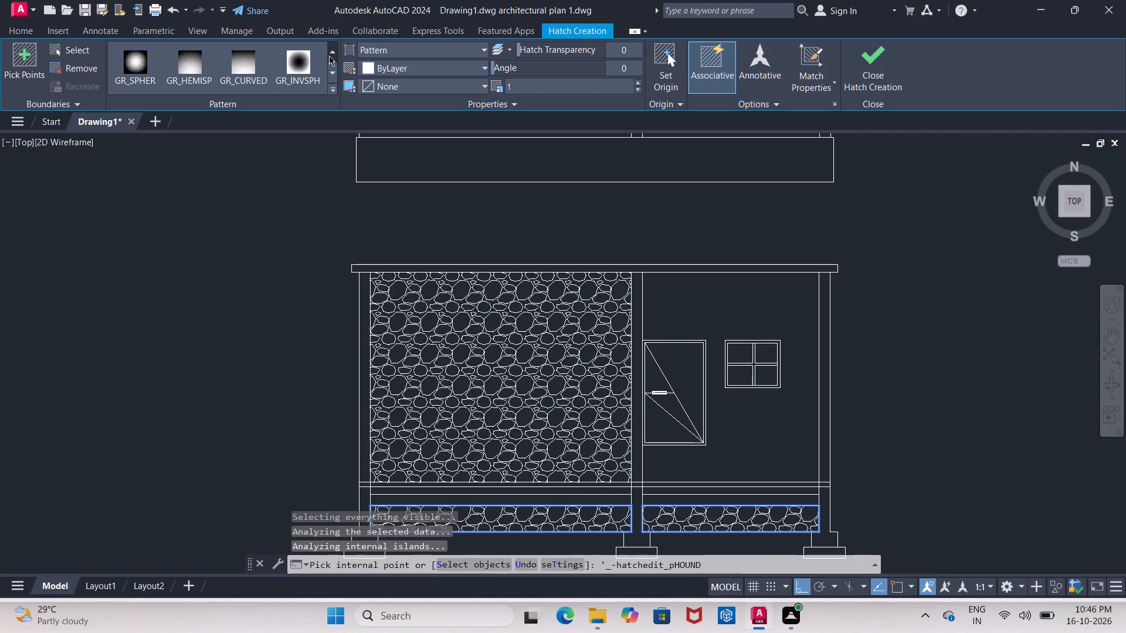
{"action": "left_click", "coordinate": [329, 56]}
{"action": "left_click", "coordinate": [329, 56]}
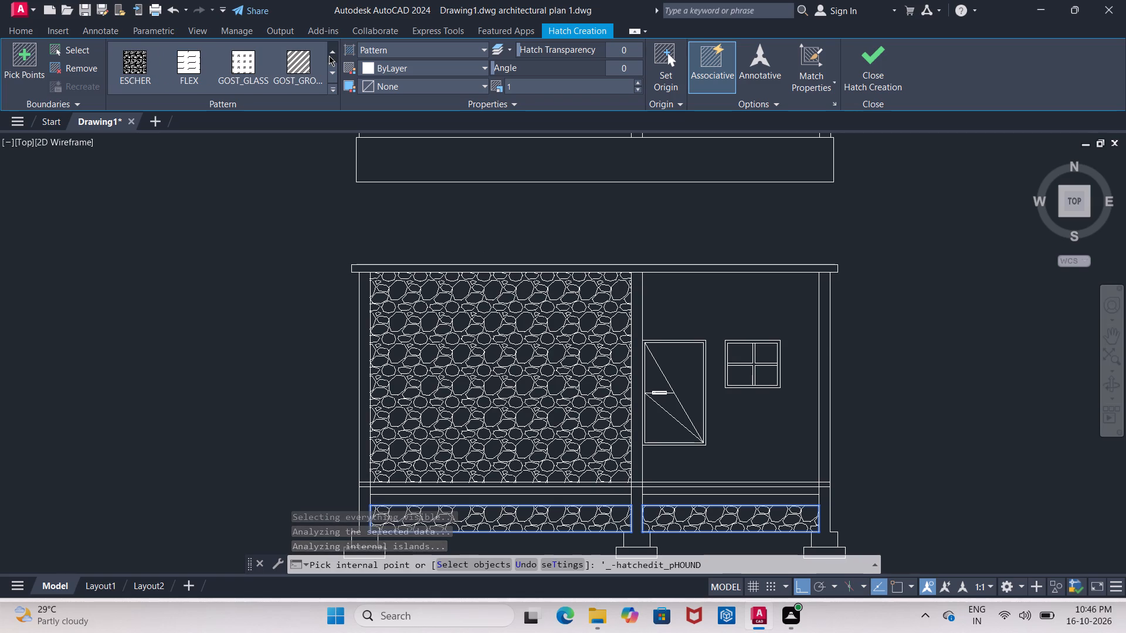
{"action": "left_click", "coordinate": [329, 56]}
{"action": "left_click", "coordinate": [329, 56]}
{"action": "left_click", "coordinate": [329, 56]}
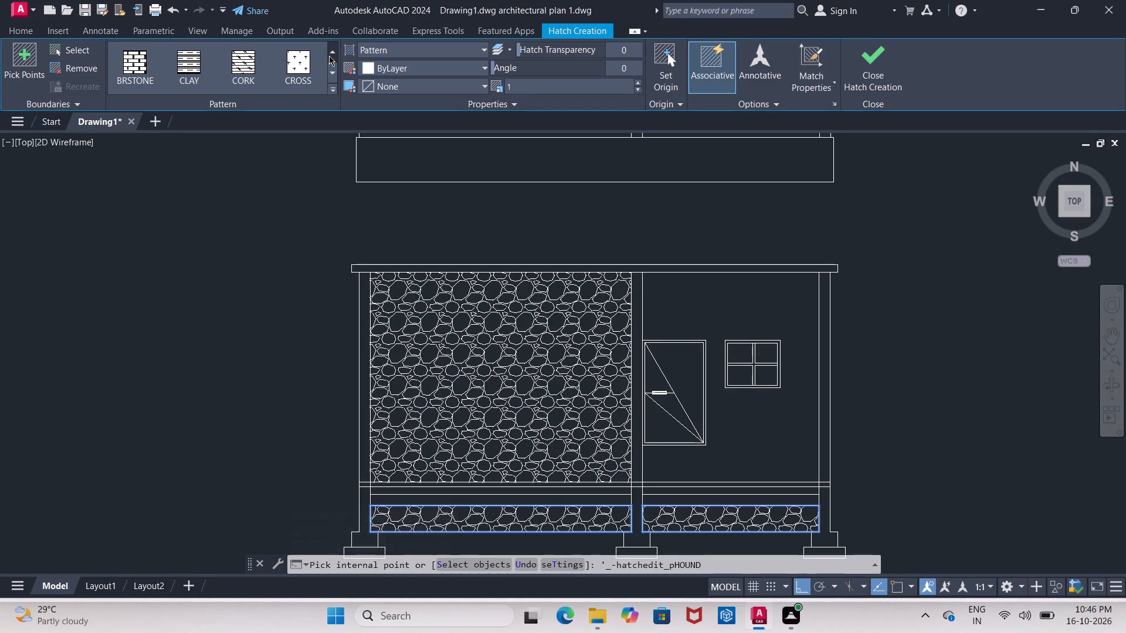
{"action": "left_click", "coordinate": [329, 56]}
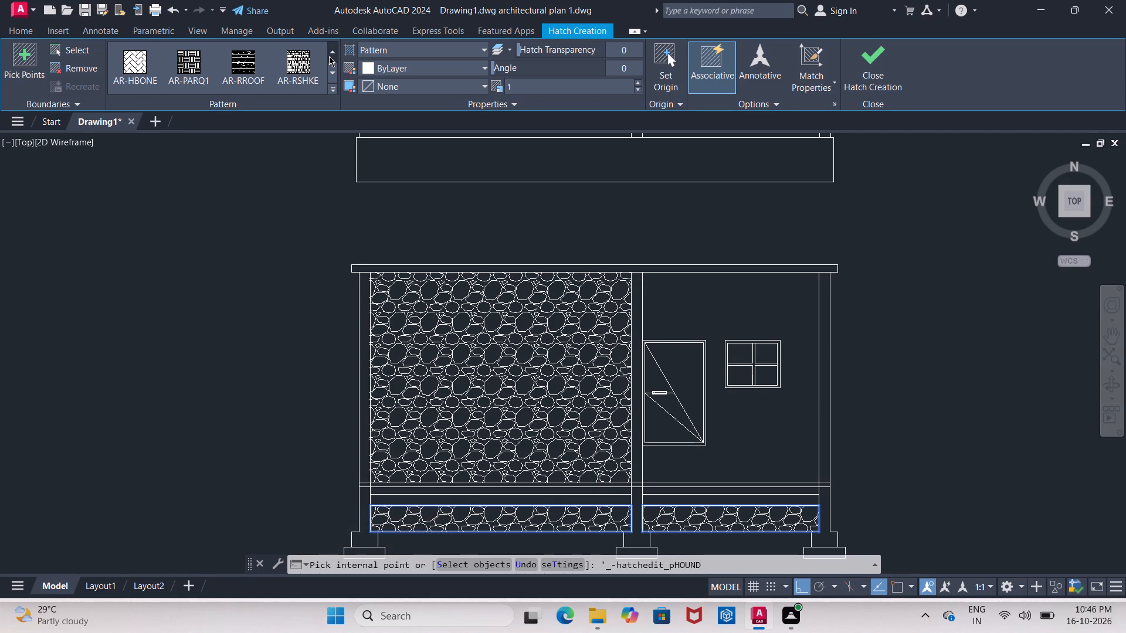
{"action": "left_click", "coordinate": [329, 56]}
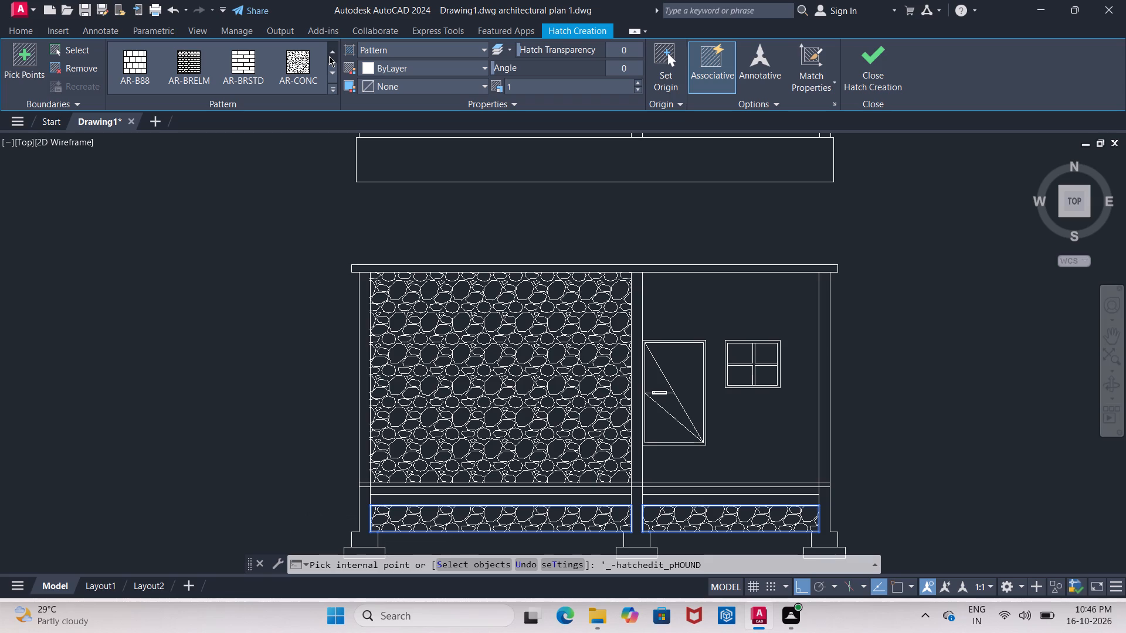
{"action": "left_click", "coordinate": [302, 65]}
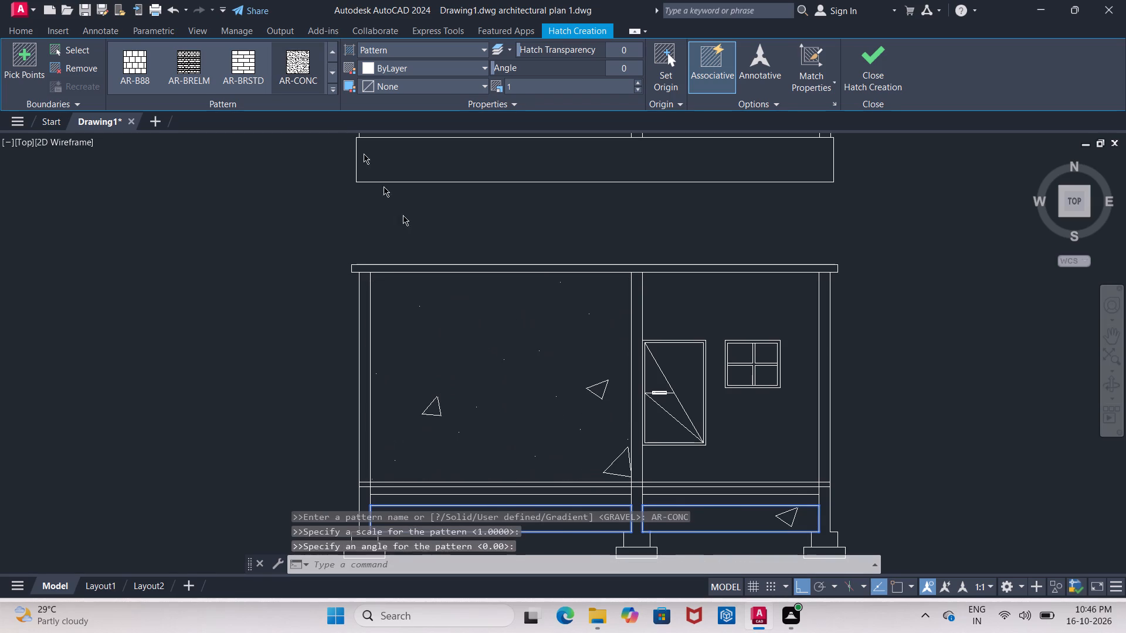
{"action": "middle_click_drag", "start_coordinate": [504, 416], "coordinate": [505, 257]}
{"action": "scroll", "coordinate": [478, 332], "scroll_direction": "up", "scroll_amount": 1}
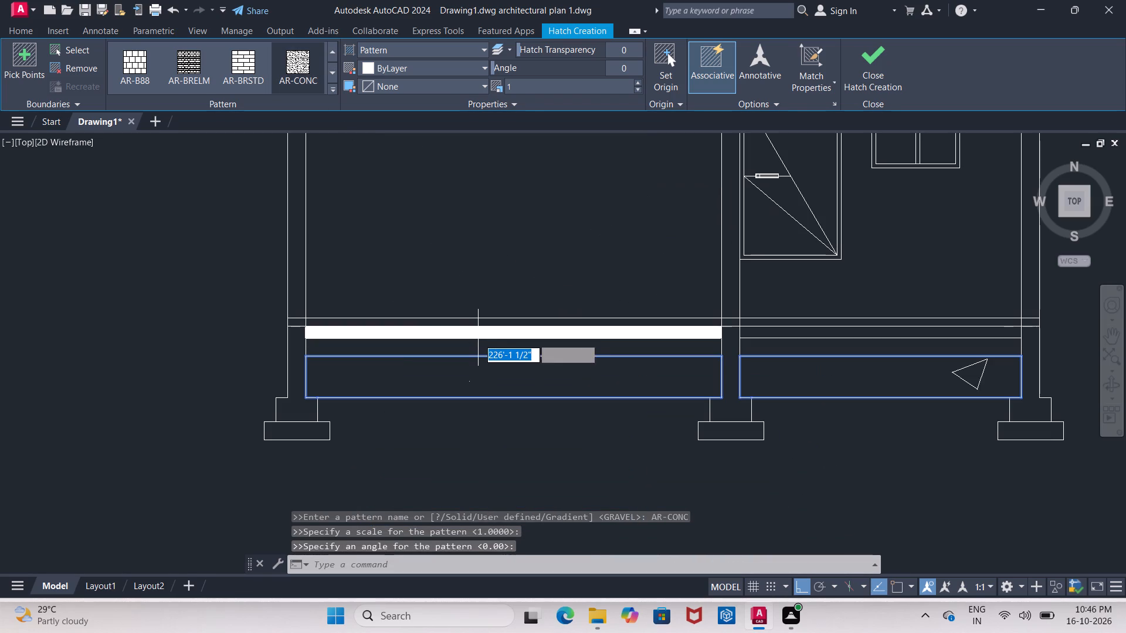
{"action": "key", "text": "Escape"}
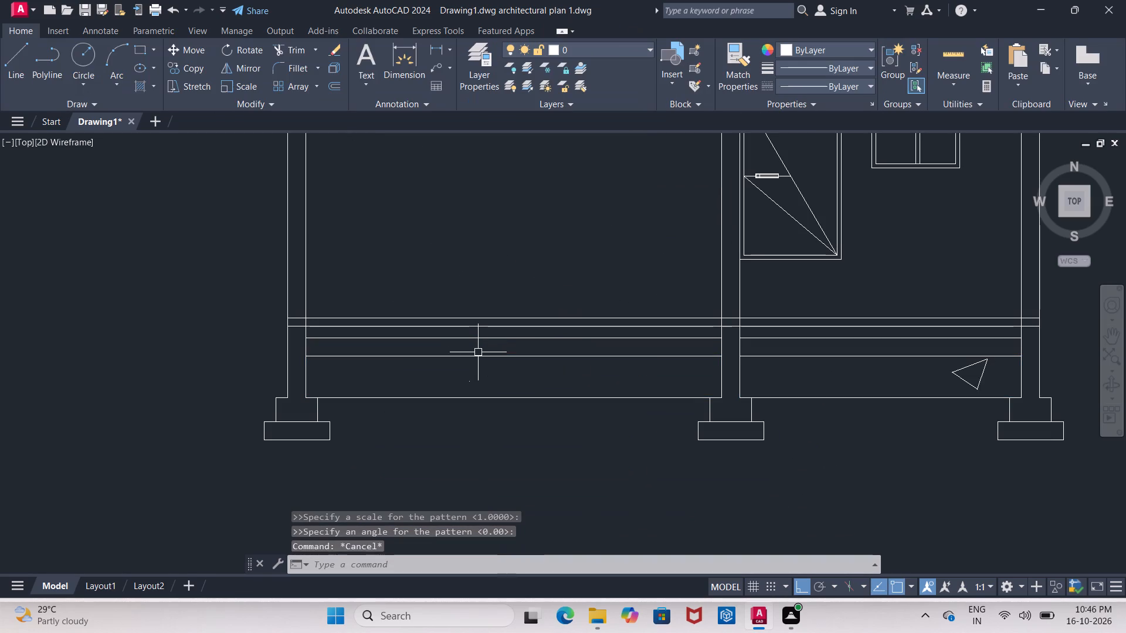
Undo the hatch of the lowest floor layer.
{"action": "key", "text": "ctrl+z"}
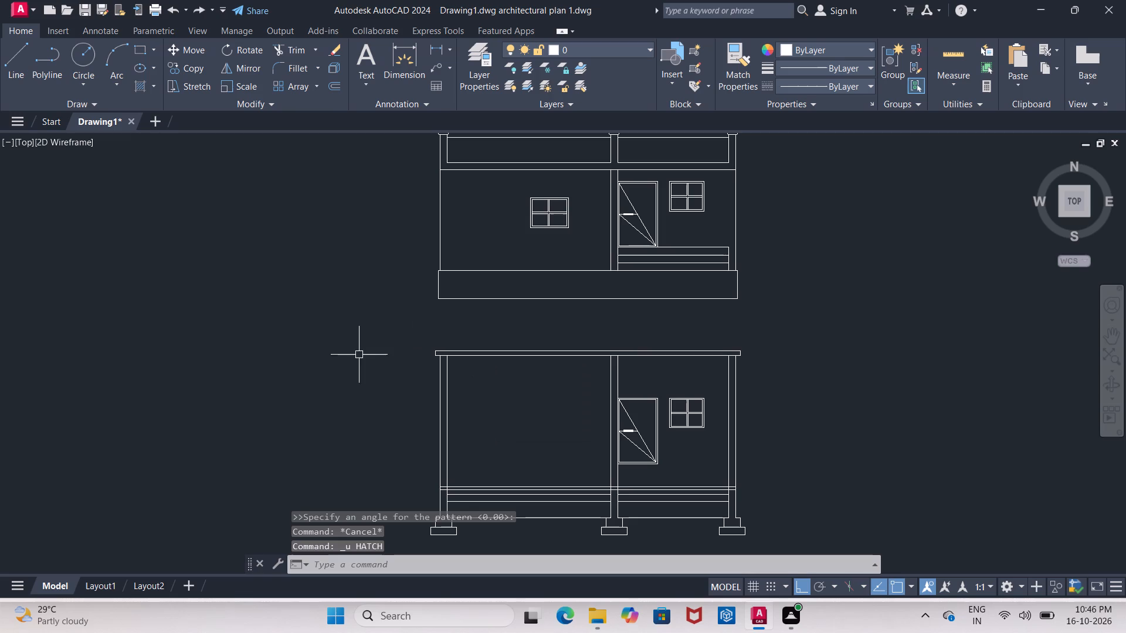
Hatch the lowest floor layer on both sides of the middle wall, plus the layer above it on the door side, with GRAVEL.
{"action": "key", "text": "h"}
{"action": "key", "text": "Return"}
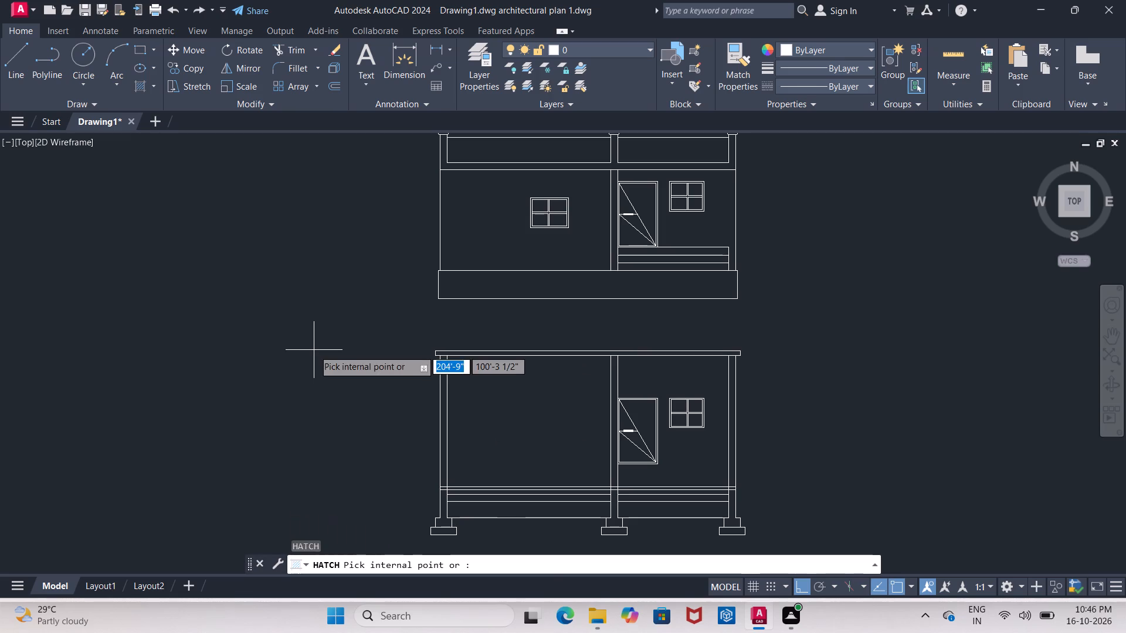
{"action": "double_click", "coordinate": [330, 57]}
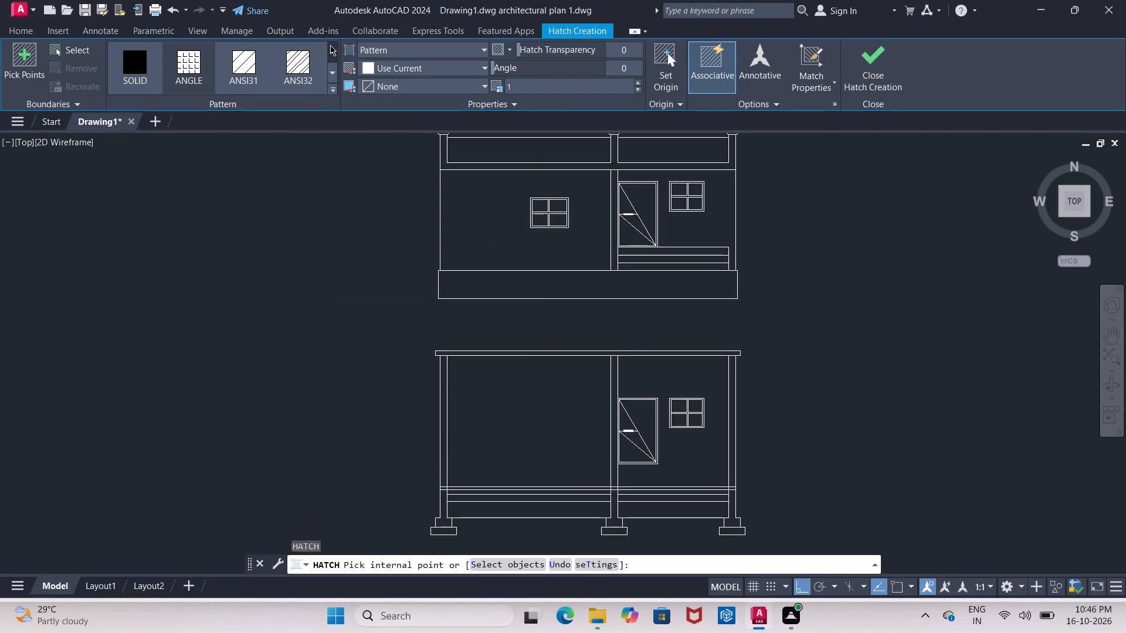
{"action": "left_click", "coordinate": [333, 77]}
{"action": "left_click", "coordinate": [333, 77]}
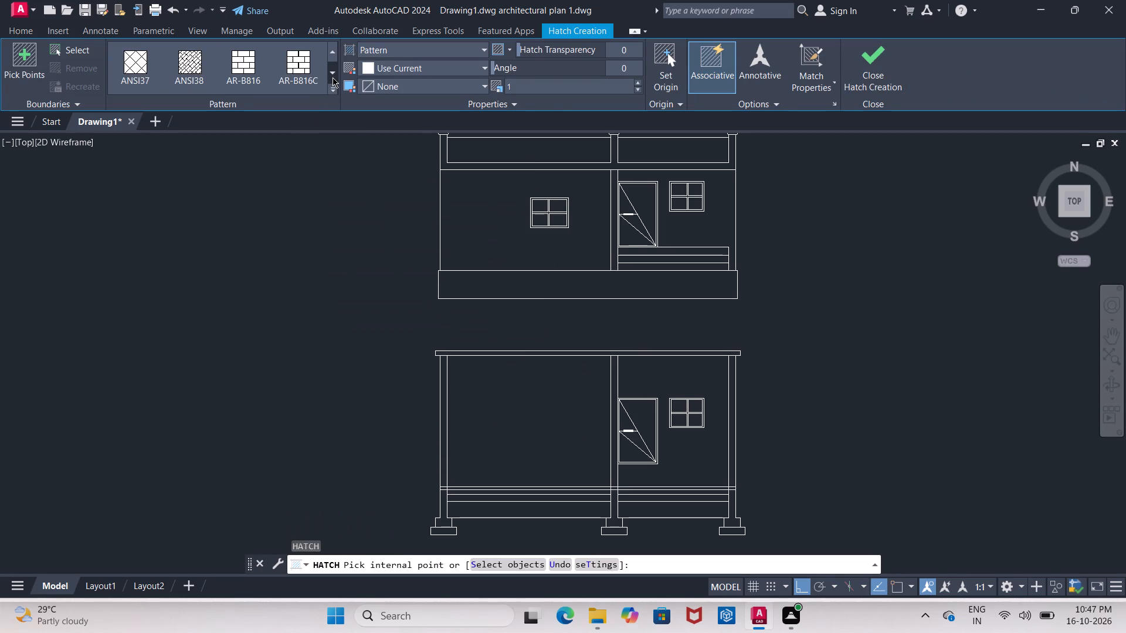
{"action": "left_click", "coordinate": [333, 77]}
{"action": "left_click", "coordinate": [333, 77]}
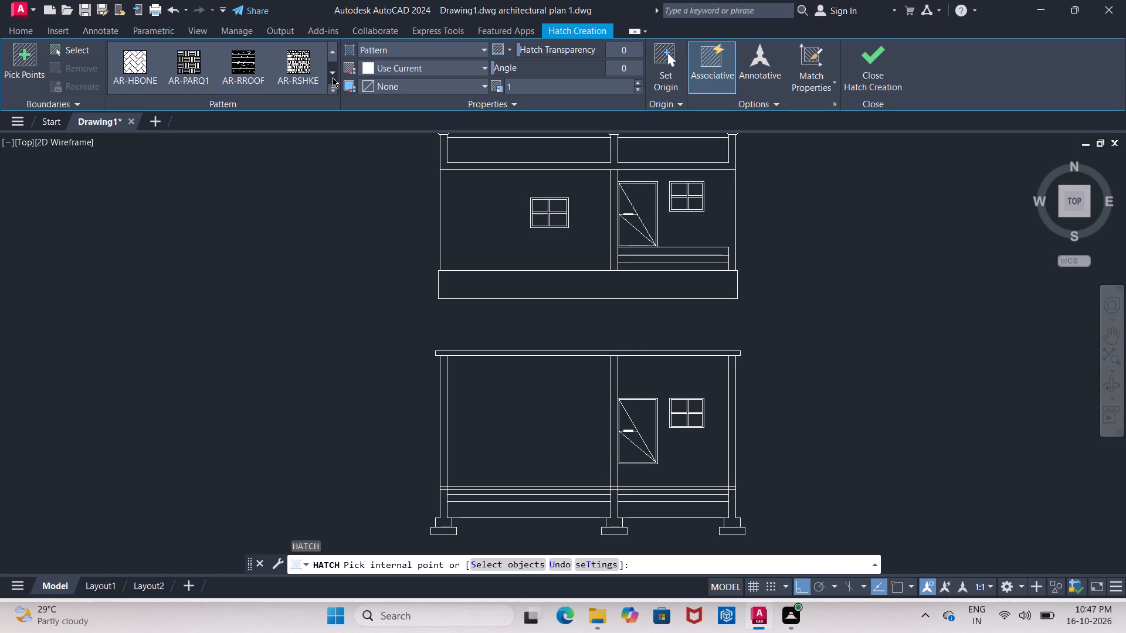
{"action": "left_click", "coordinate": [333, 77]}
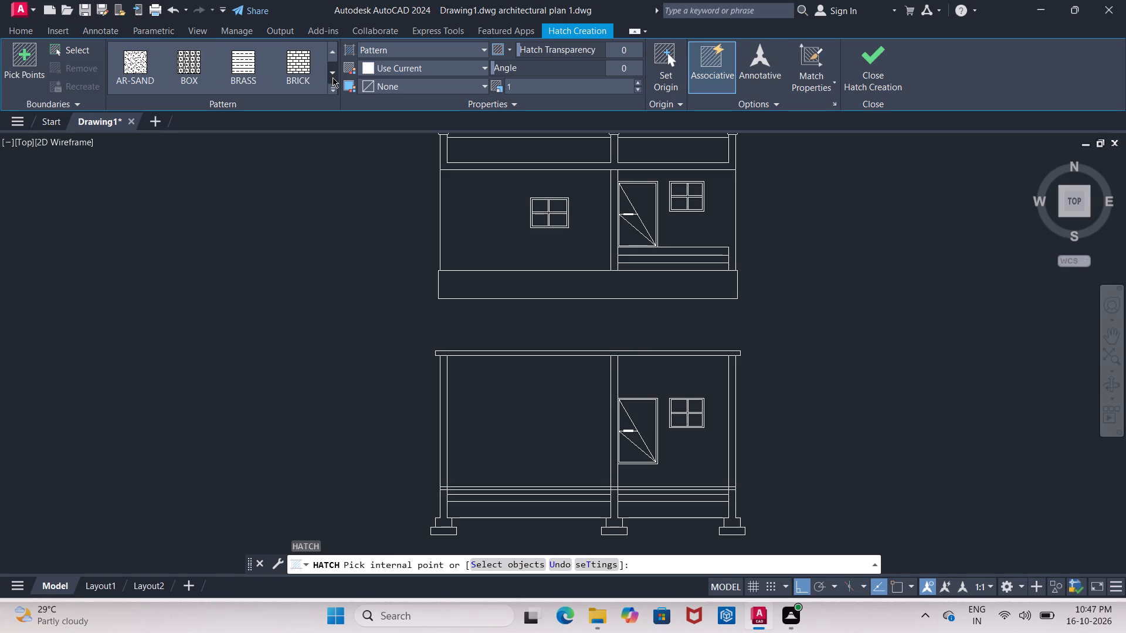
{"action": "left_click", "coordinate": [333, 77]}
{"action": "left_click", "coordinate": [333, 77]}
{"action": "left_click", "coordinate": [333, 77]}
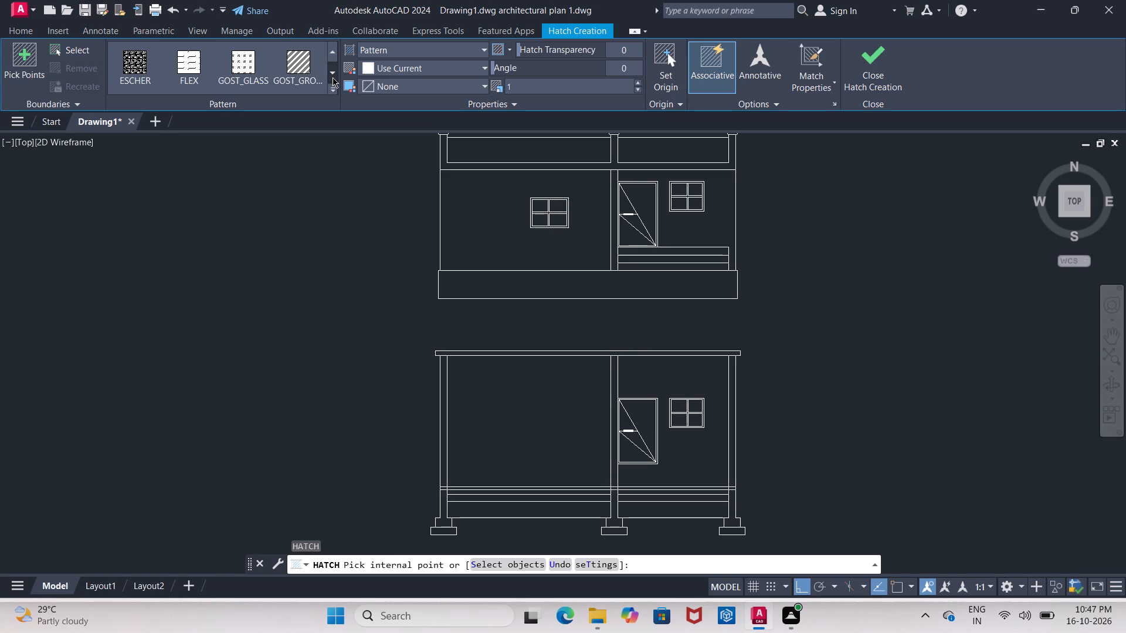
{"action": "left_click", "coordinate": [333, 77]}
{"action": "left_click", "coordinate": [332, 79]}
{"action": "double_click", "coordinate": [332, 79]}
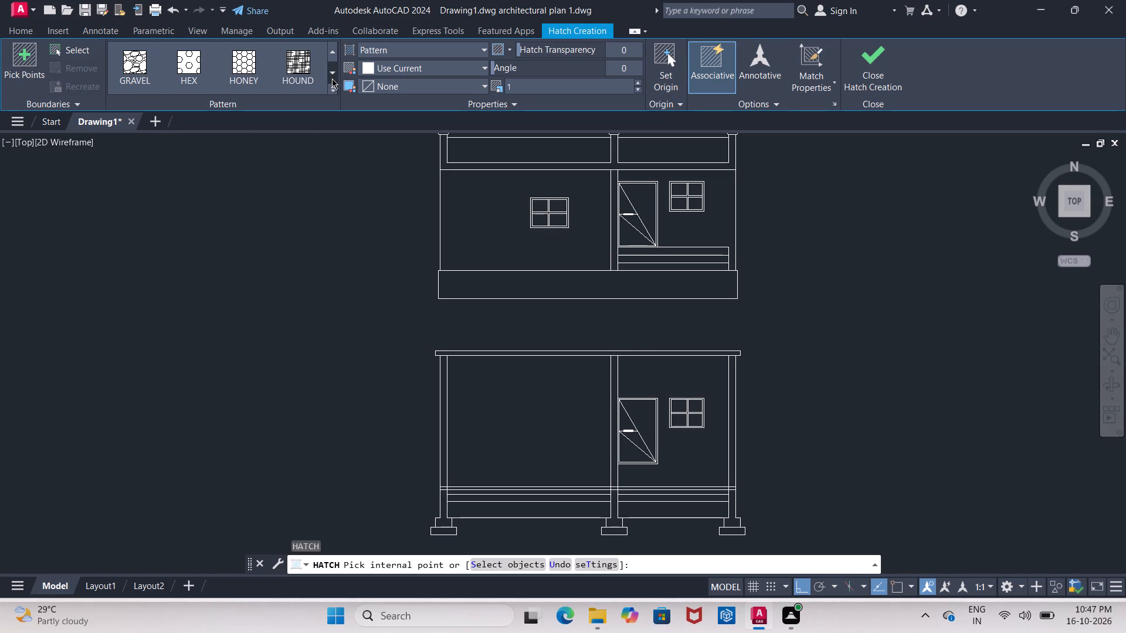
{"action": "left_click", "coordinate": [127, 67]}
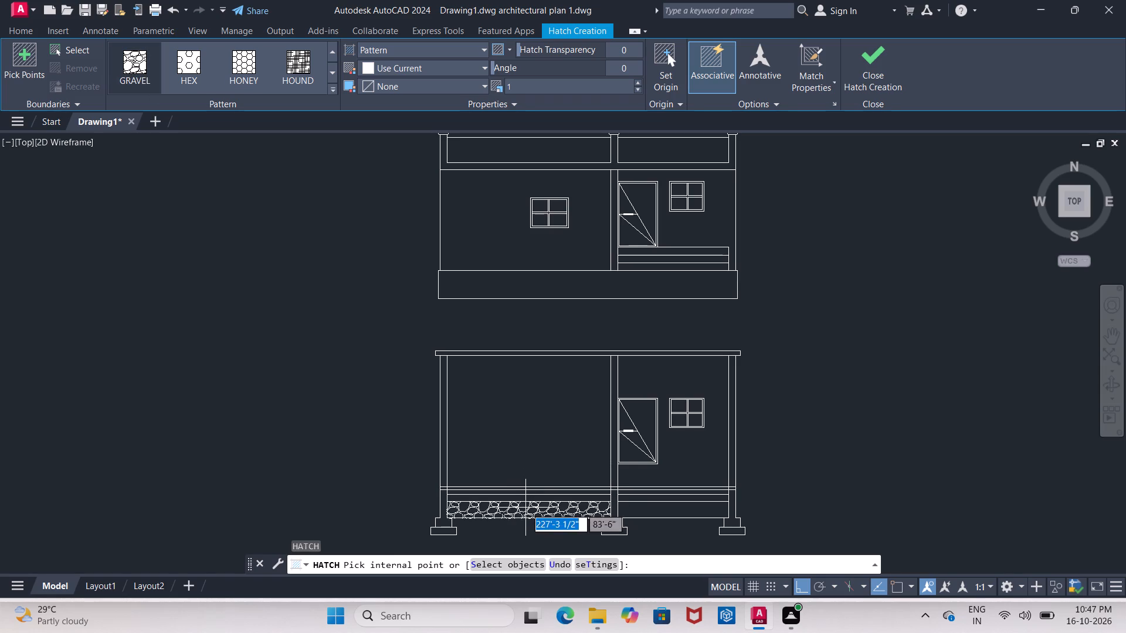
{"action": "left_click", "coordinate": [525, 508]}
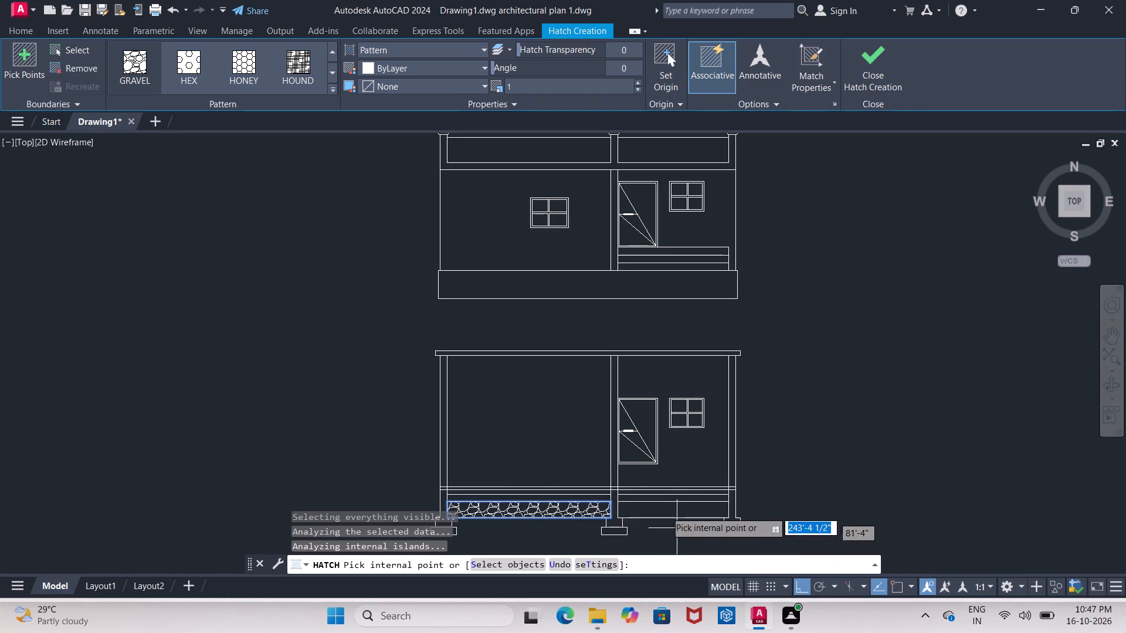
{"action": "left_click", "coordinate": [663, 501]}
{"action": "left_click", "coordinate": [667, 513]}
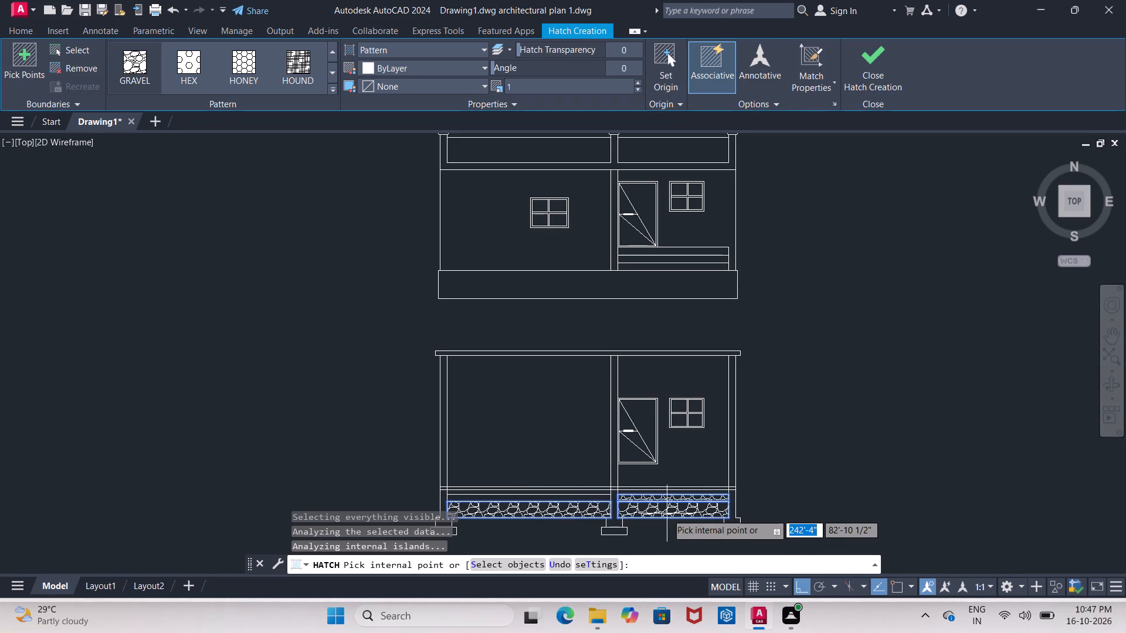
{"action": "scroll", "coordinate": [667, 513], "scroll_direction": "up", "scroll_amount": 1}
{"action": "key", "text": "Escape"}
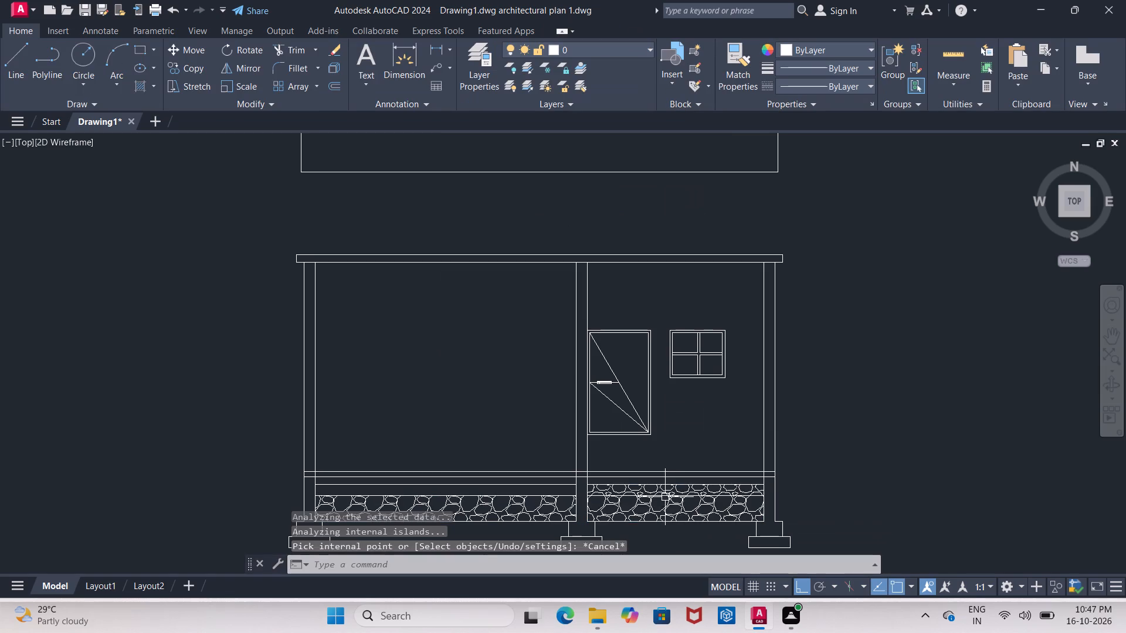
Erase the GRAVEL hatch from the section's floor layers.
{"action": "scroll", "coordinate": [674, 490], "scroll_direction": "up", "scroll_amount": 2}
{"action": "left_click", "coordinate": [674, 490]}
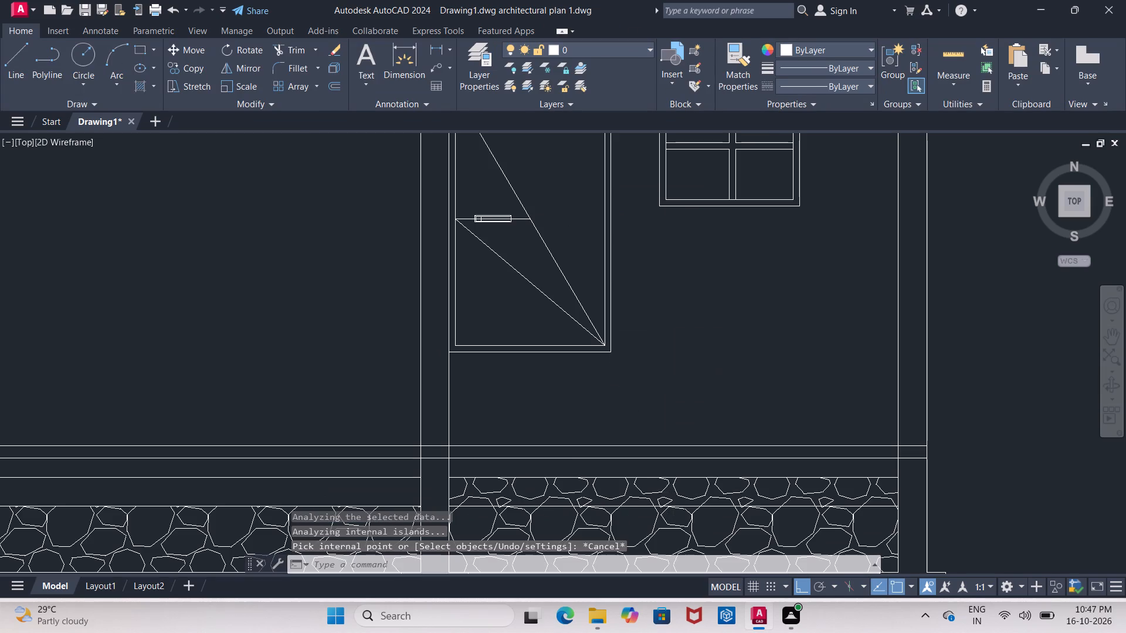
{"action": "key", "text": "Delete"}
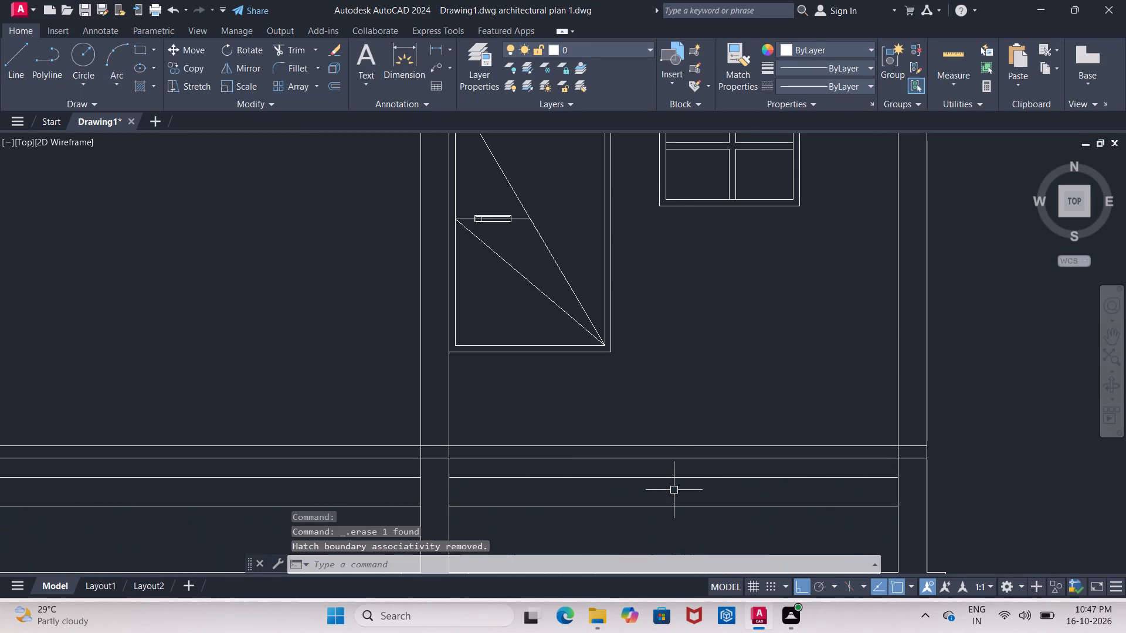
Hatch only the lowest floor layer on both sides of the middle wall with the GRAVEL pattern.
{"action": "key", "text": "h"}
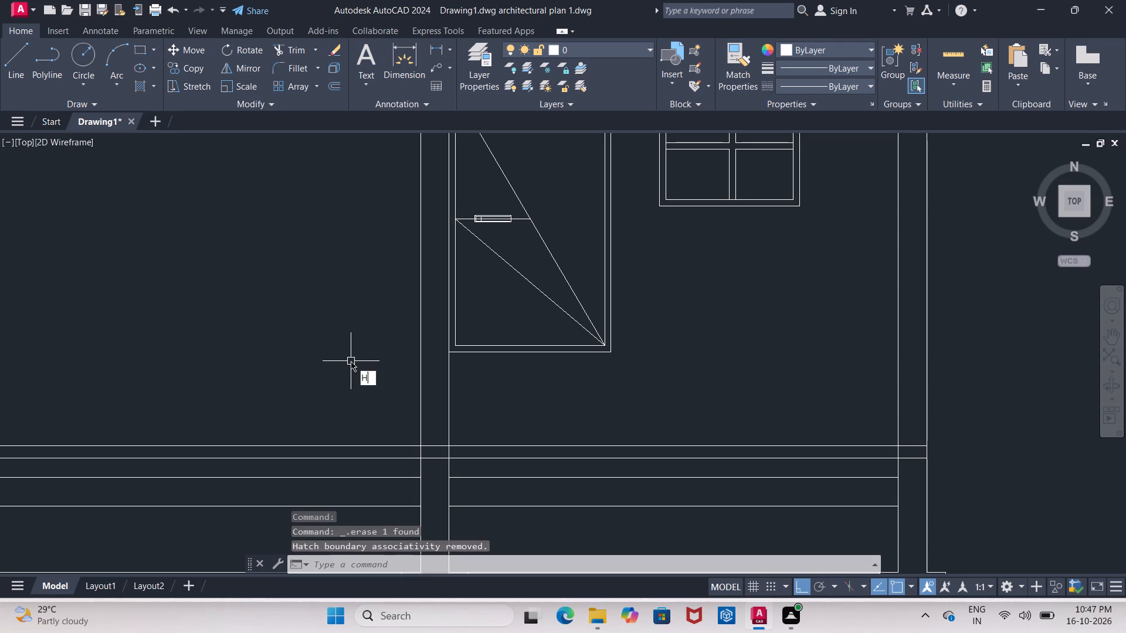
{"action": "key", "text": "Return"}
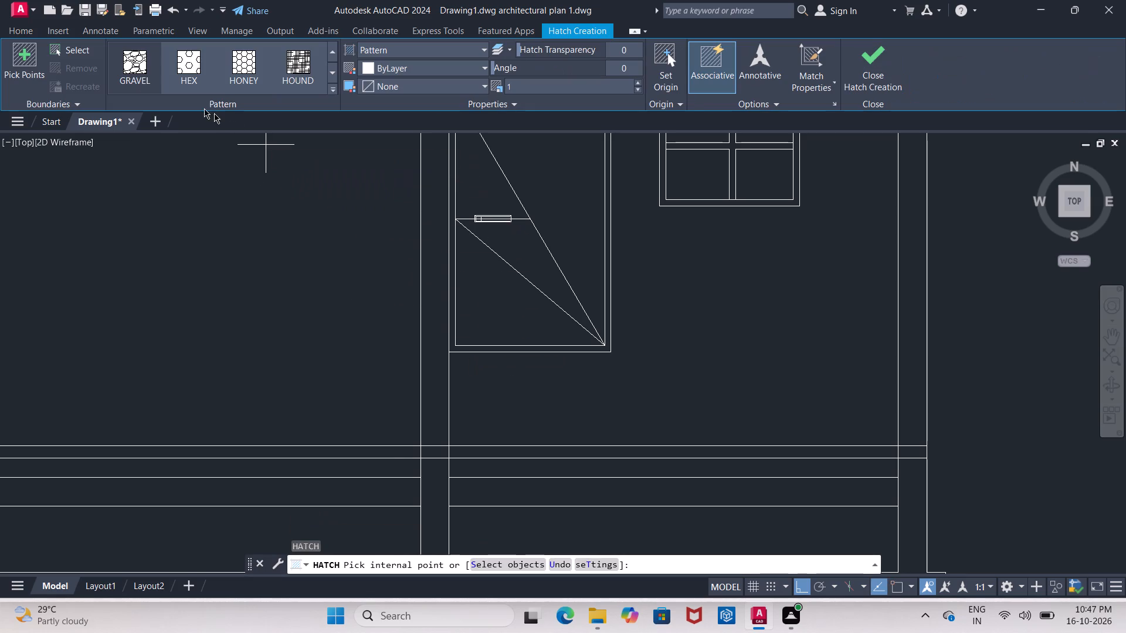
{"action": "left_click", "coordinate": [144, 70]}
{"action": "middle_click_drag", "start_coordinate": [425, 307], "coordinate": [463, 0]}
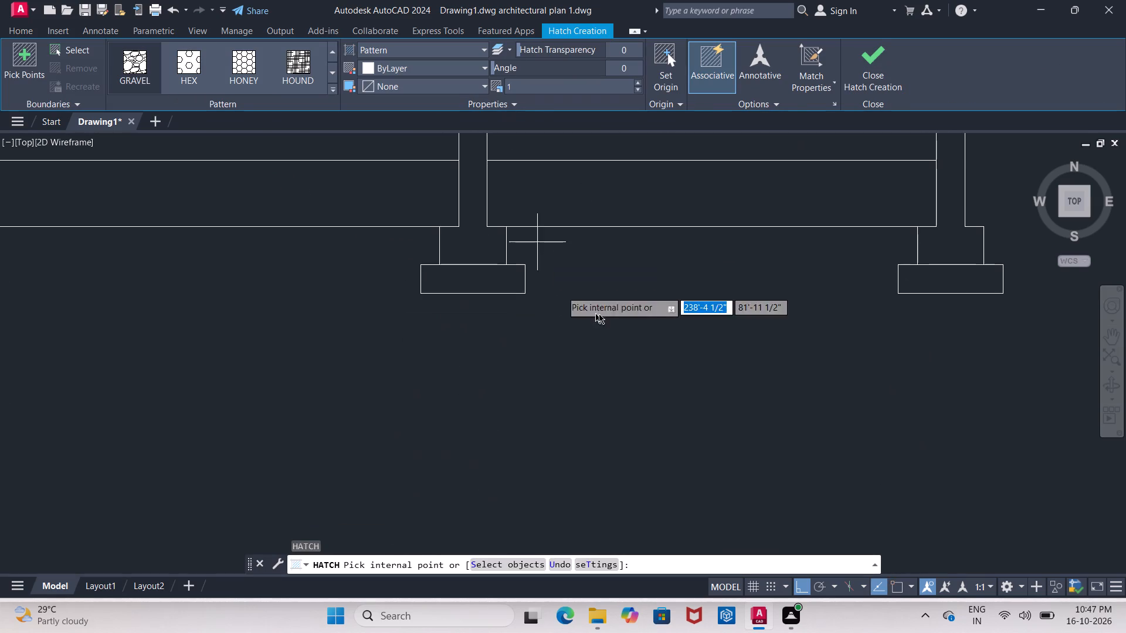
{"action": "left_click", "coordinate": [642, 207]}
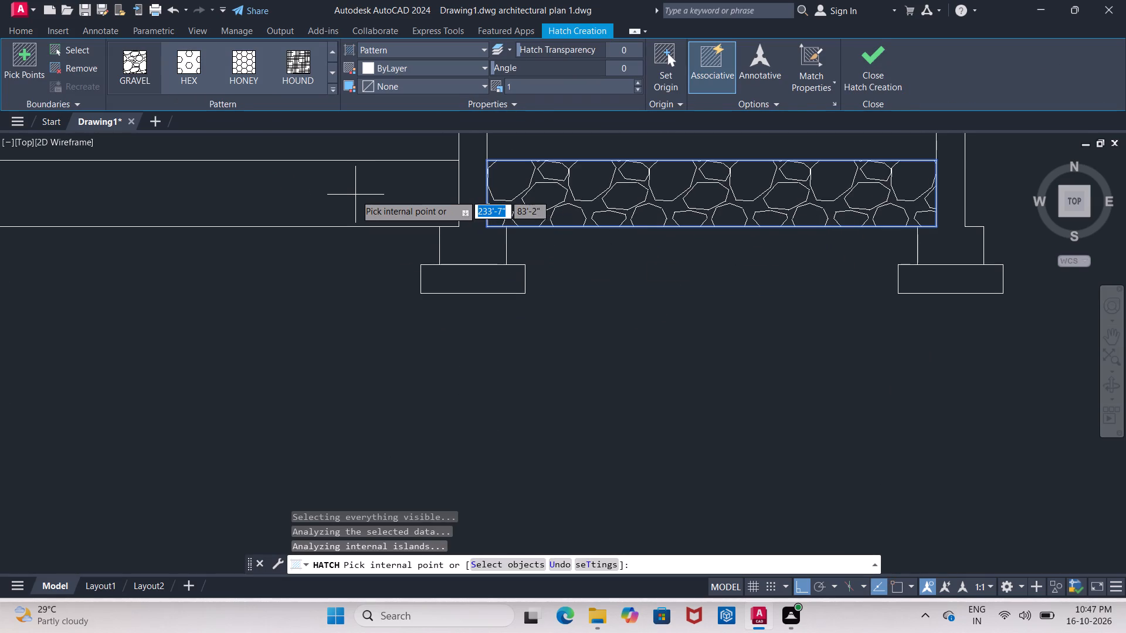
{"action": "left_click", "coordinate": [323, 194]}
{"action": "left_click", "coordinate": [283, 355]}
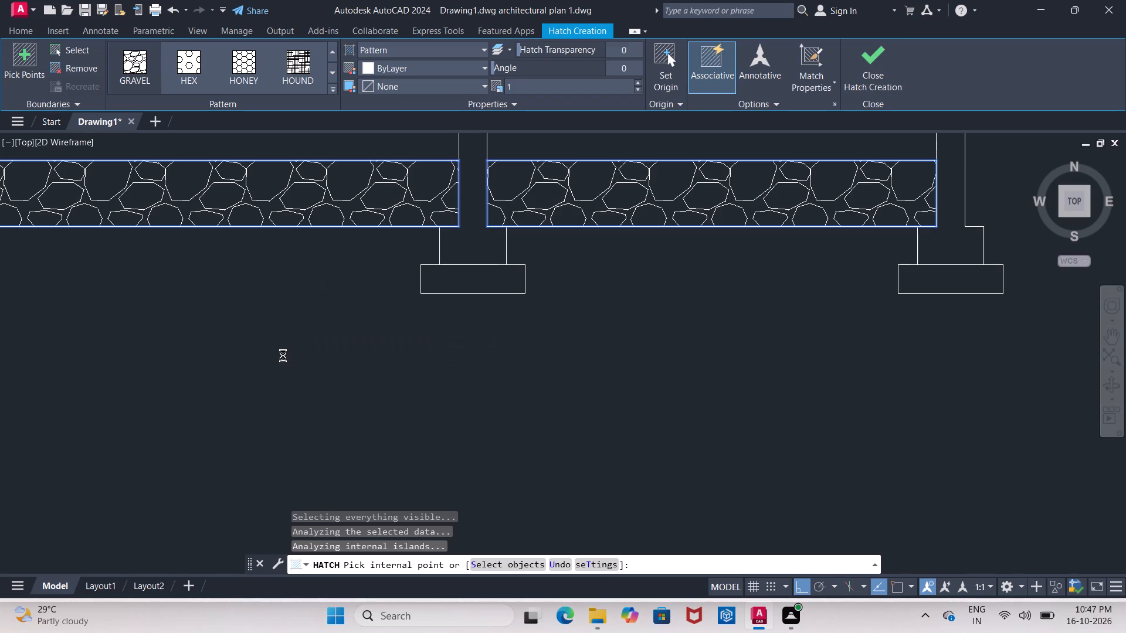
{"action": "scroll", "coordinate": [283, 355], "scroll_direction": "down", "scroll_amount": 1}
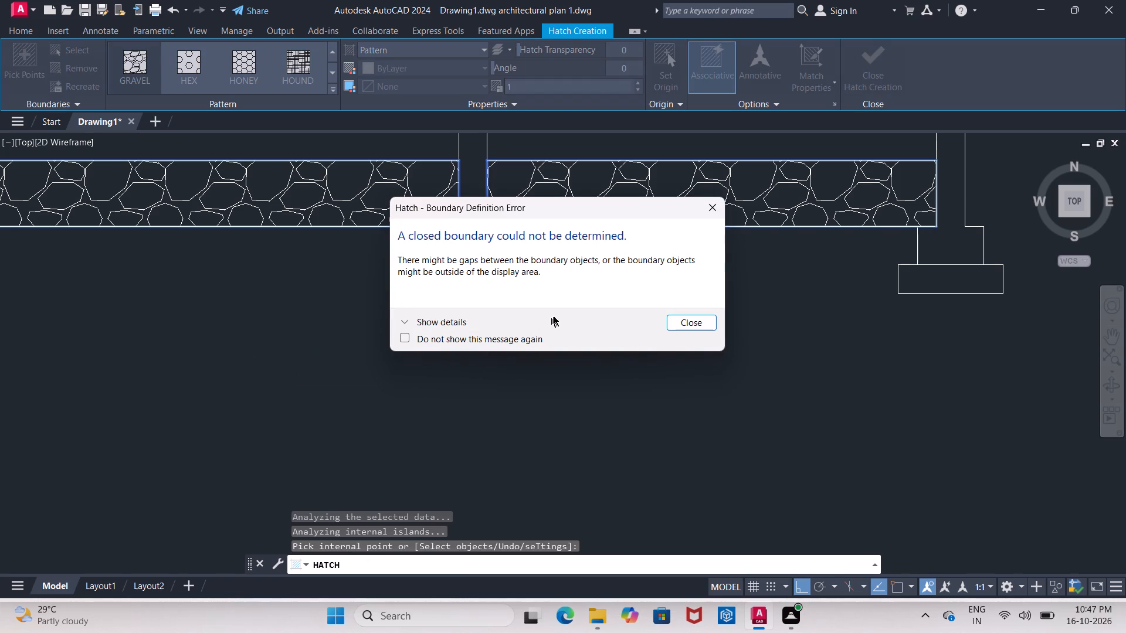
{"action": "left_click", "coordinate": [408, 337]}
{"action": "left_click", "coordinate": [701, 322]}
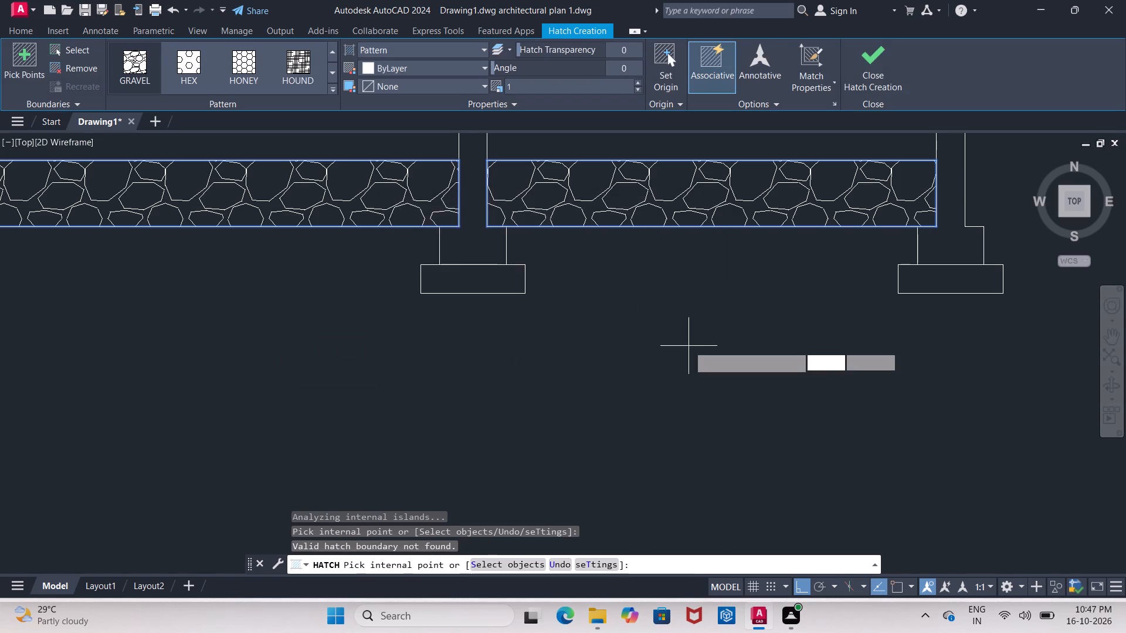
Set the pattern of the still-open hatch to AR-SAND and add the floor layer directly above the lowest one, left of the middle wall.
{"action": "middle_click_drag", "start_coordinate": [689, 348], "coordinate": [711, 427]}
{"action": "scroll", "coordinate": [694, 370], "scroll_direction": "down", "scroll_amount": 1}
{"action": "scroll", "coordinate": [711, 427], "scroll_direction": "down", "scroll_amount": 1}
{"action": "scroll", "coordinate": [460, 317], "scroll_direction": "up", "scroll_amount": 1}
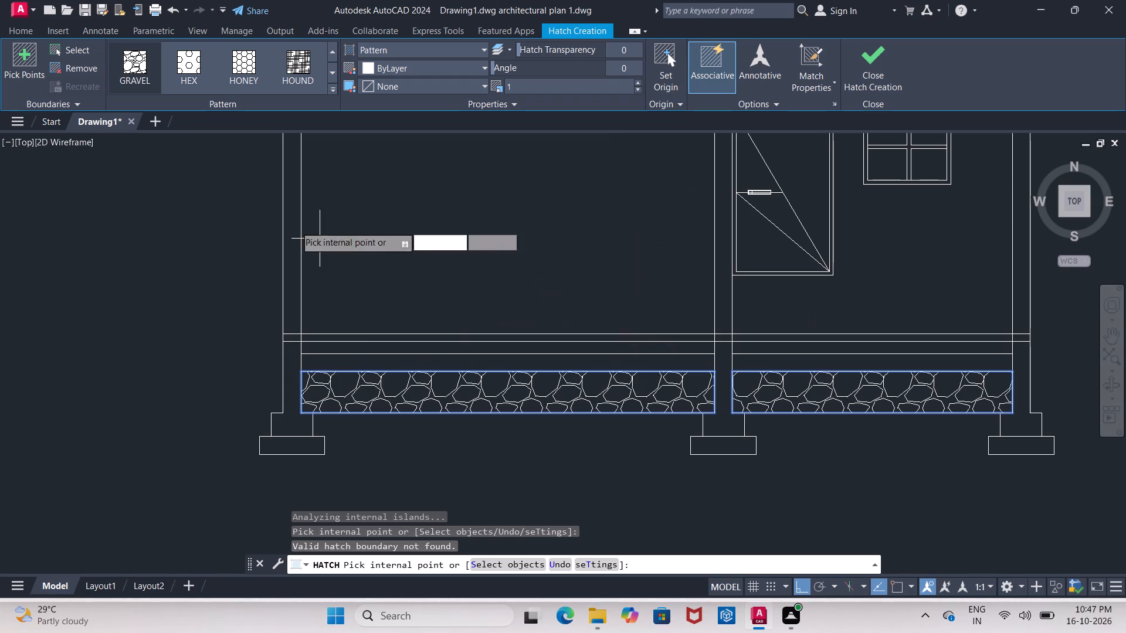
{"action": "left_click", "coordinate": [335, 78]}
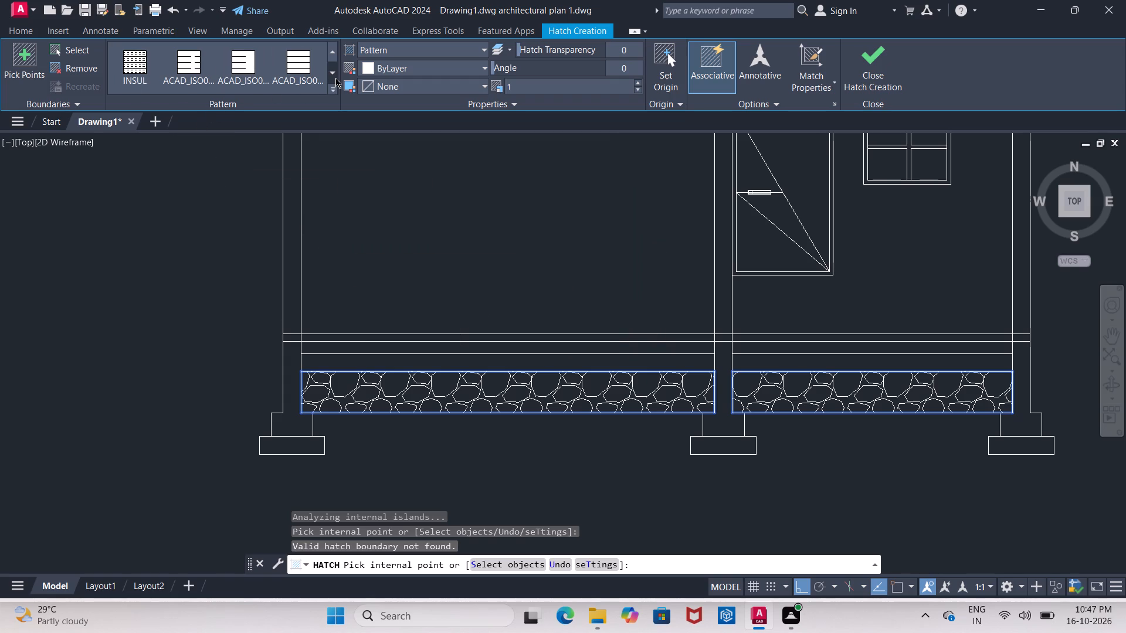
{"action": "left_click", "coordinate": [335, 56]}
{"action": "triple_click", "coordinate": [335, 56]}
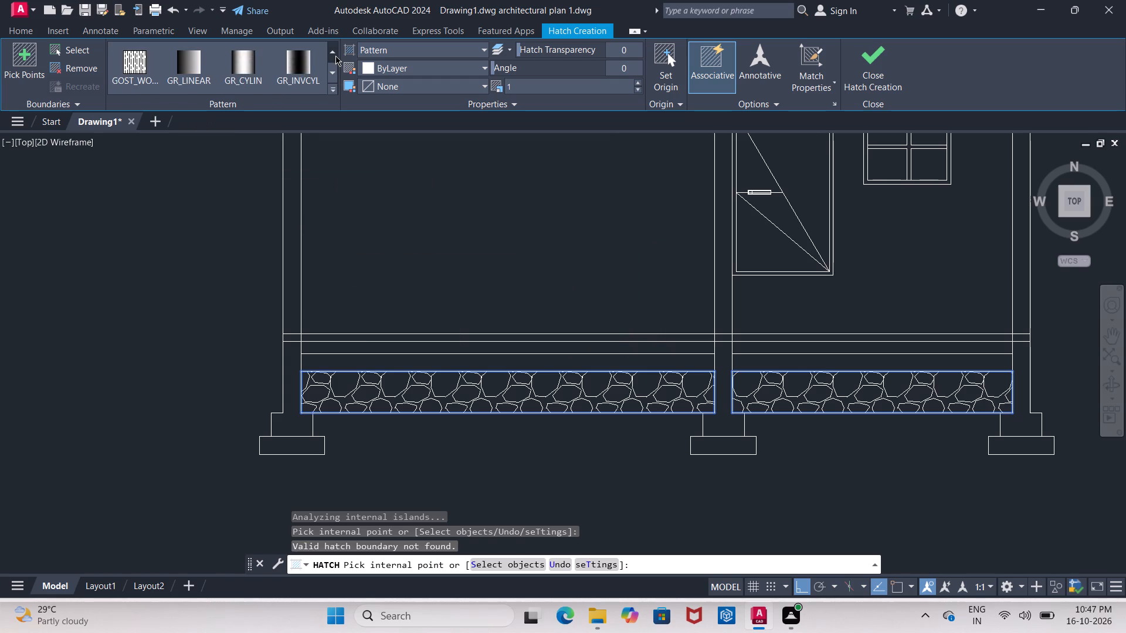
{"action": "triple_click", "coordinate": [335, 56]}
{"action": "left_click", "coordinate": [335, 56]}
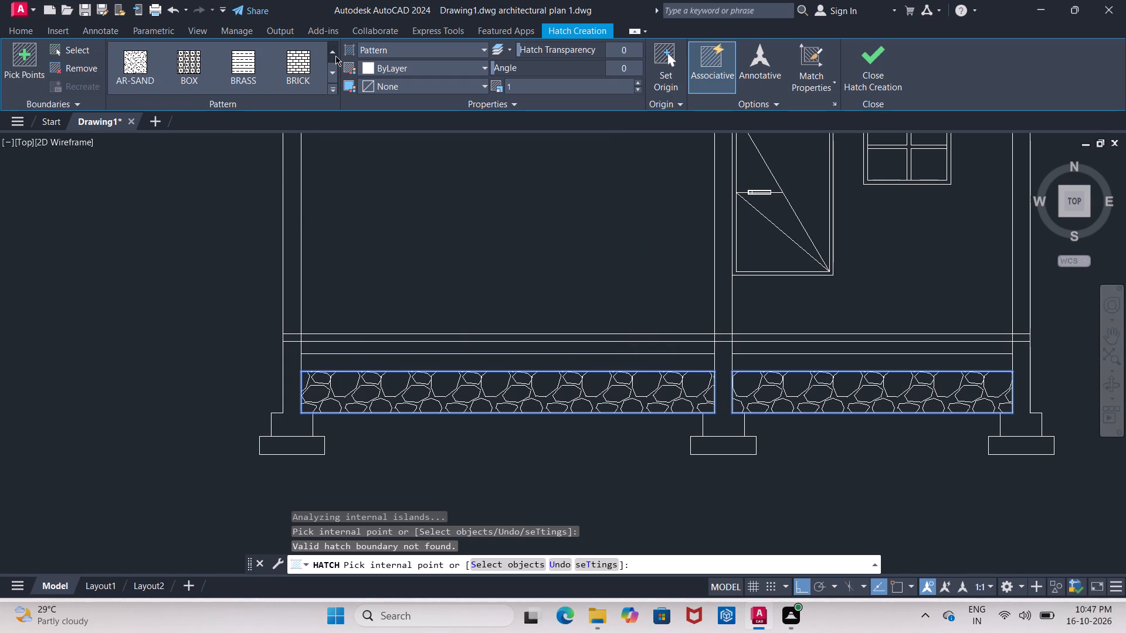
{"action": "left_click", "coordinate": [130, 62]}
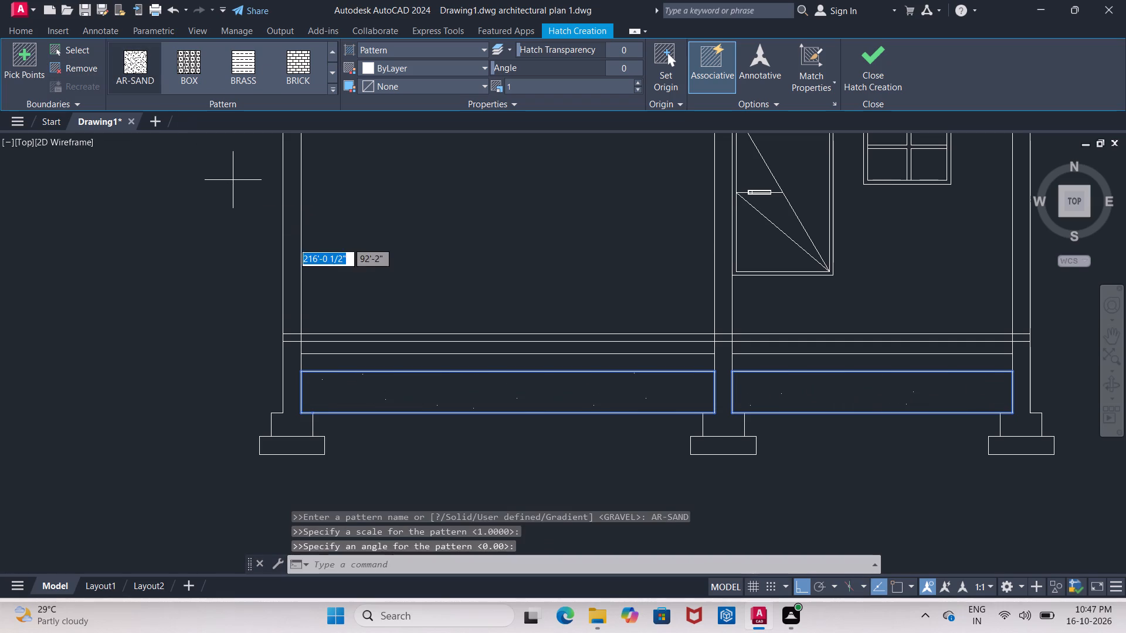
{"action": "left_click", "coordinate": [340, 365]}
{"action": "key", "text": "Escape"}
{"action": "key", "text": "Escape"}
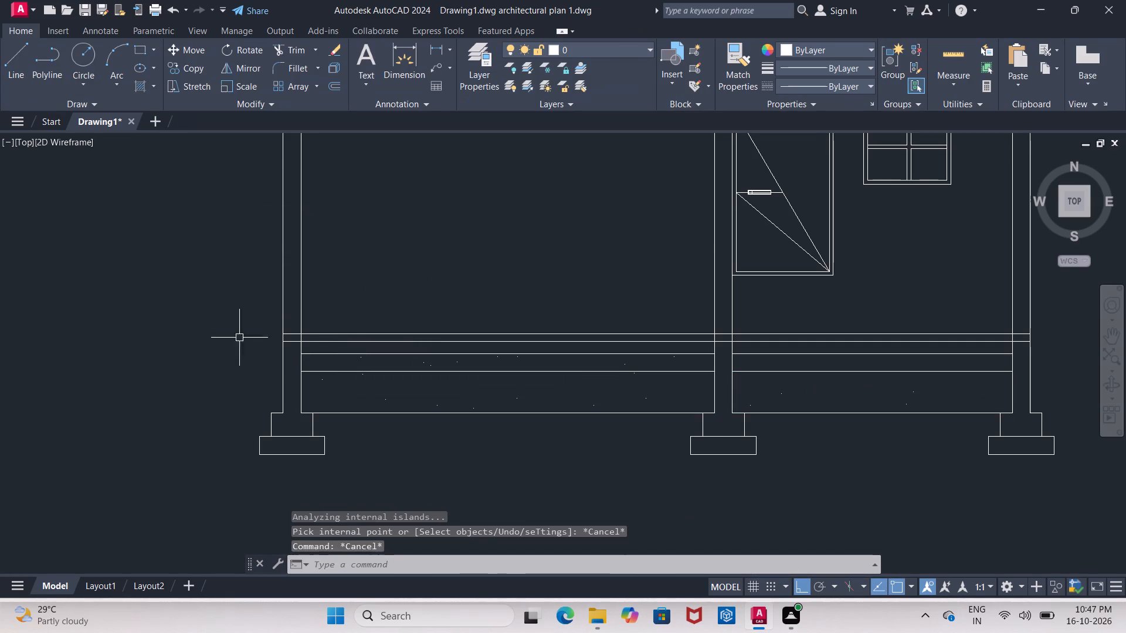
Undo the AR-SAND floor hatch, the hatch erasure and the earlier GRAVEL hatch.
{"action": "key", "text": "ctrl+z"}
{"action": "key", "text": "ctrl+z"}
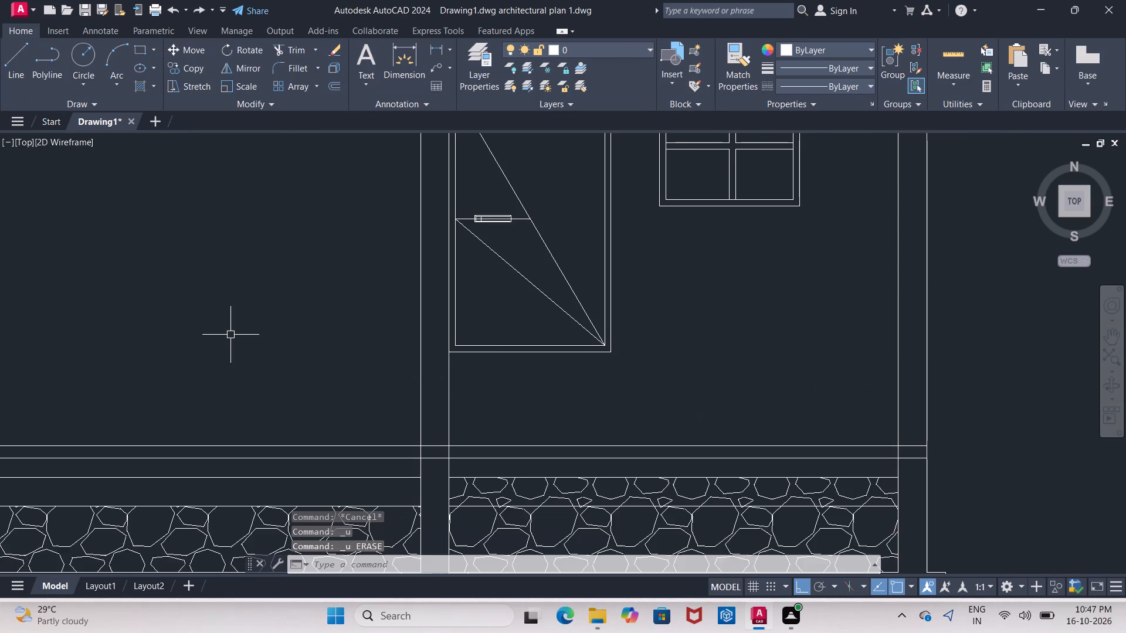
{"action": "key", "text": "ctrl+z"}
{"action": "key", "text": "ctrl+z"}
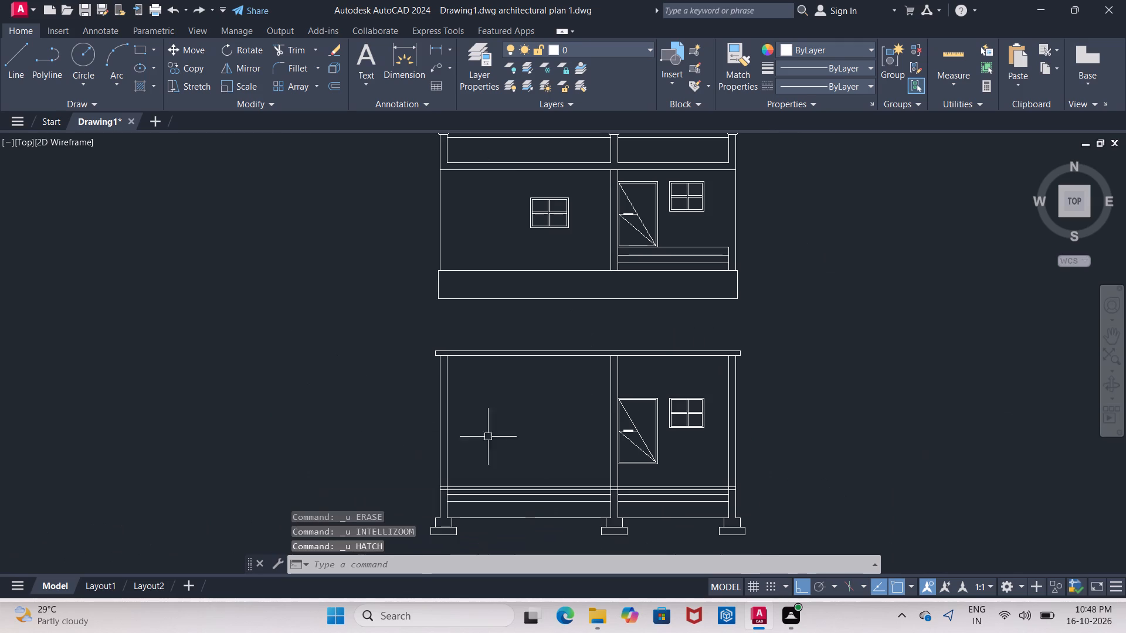
Hatch the three section walls above floor level with the ANSI32 pattern.
{"action": "middle_click_drag", "start_coordinate": [630, 460], "coordinate": [613, 424]}
{"action": "scroll", "coordinate": [586, 434], "scroll_direction": "down", "scroll_amount": 1}
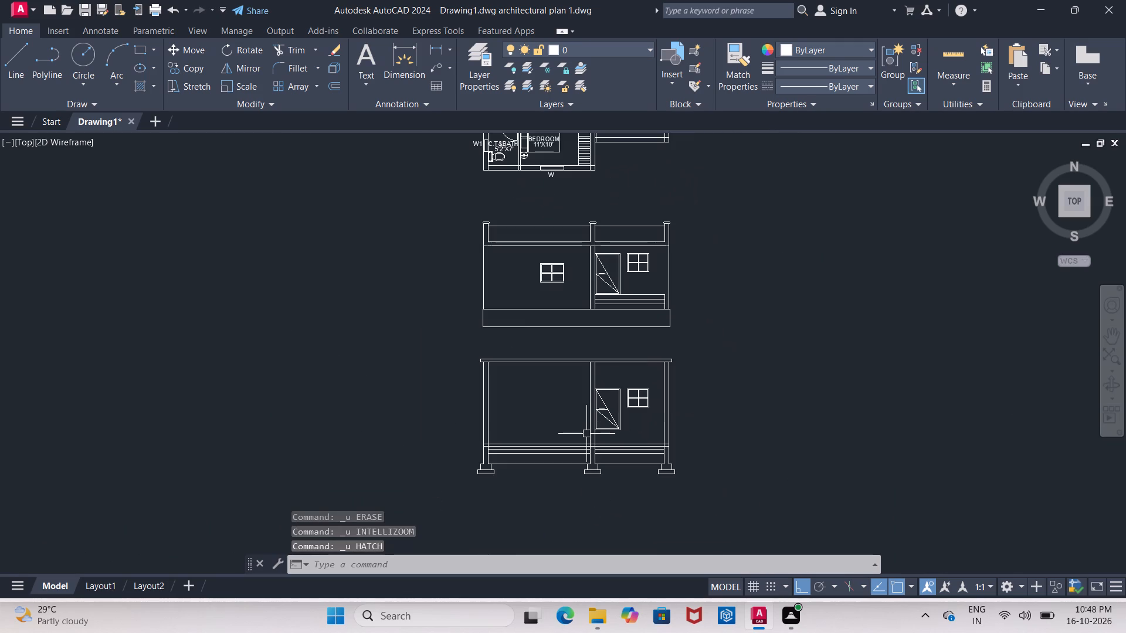
{"action": "scroll", "coordinate": [586, 434], "scroll_direction": "down", "scroll_amount": 1}
{"action": "scroll", "coordinate": [586, 434], "scroll_direction": "up", "scroll_amount": 1}
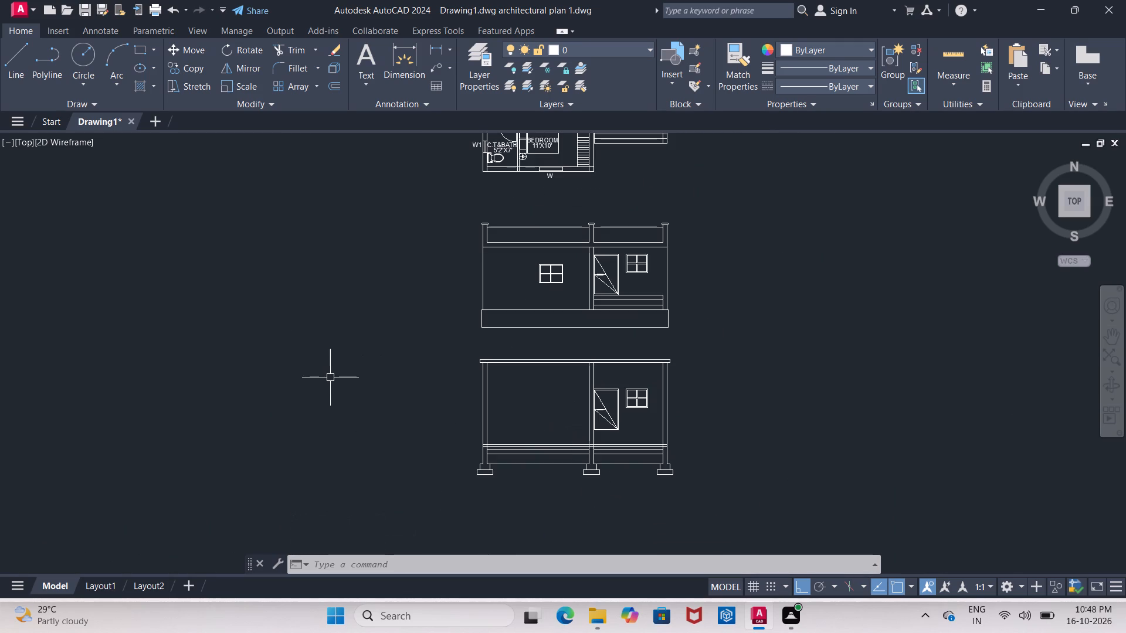
{"action": "key", "text": "h"}
{"action": "key", "text": "Return"}
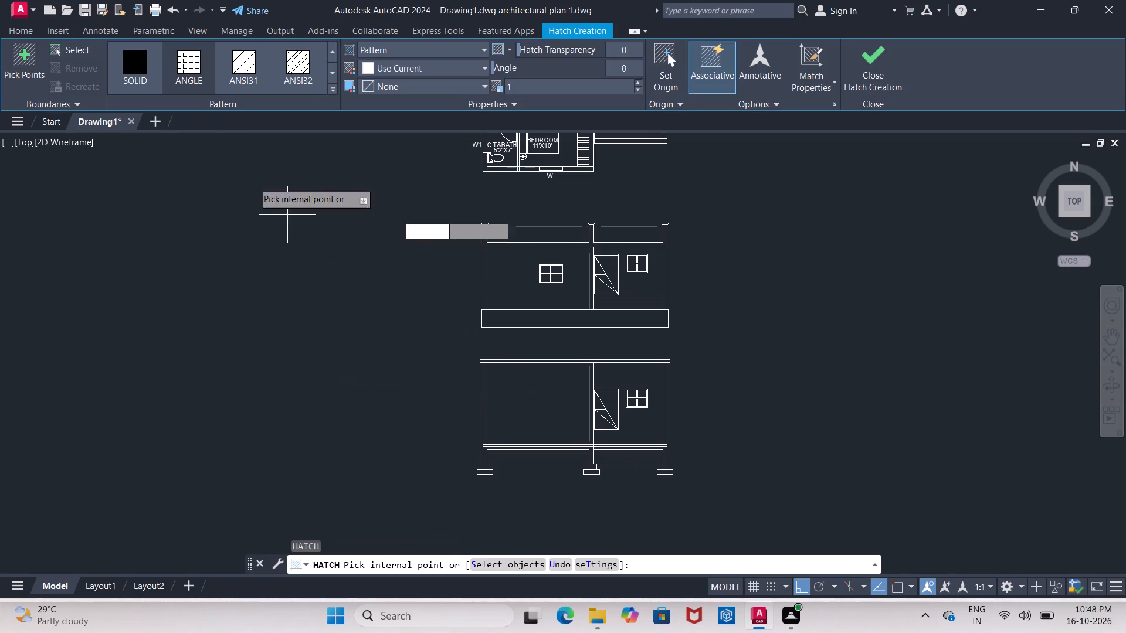
{"action": "left_click", "coordinate": [287, 66]}
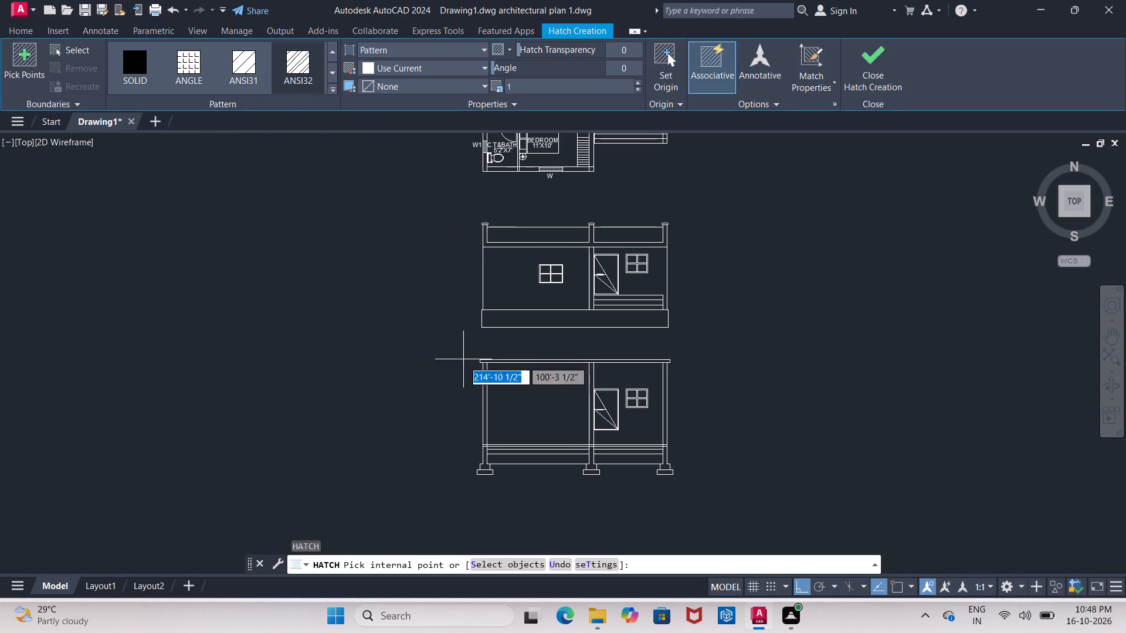
{"action": "left_click", "coordinate": [486, 401]}
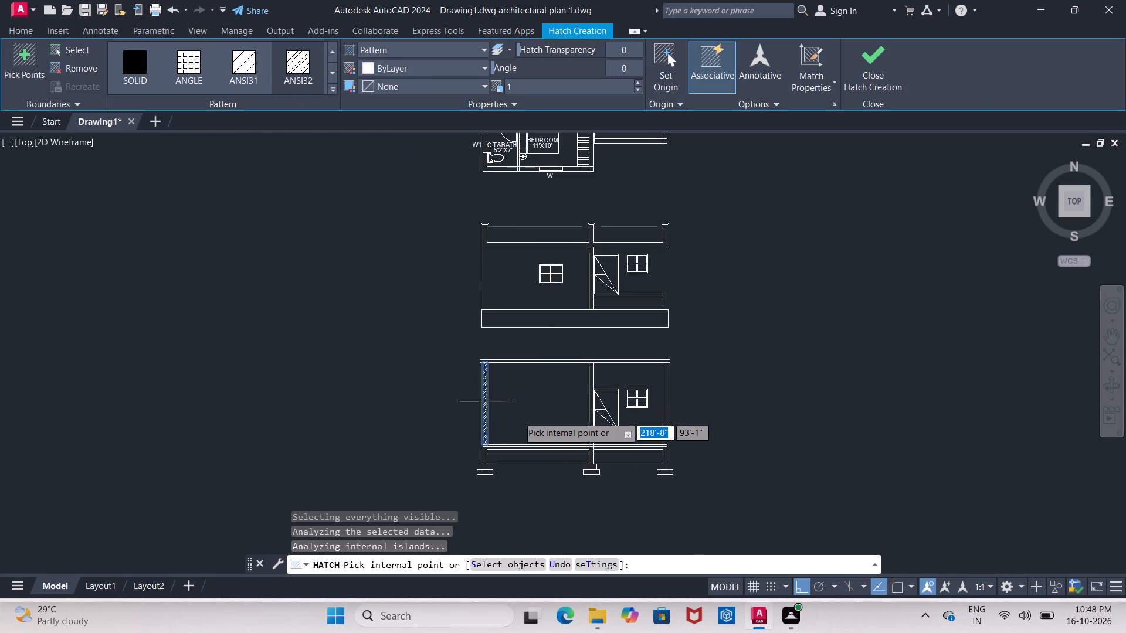
{"action": "scroll", "coordinate": [589, 415], "scroll_direction": "up", "scroll_amount": 2}
{"action": "left_click", "coordinate": [589, 415]}
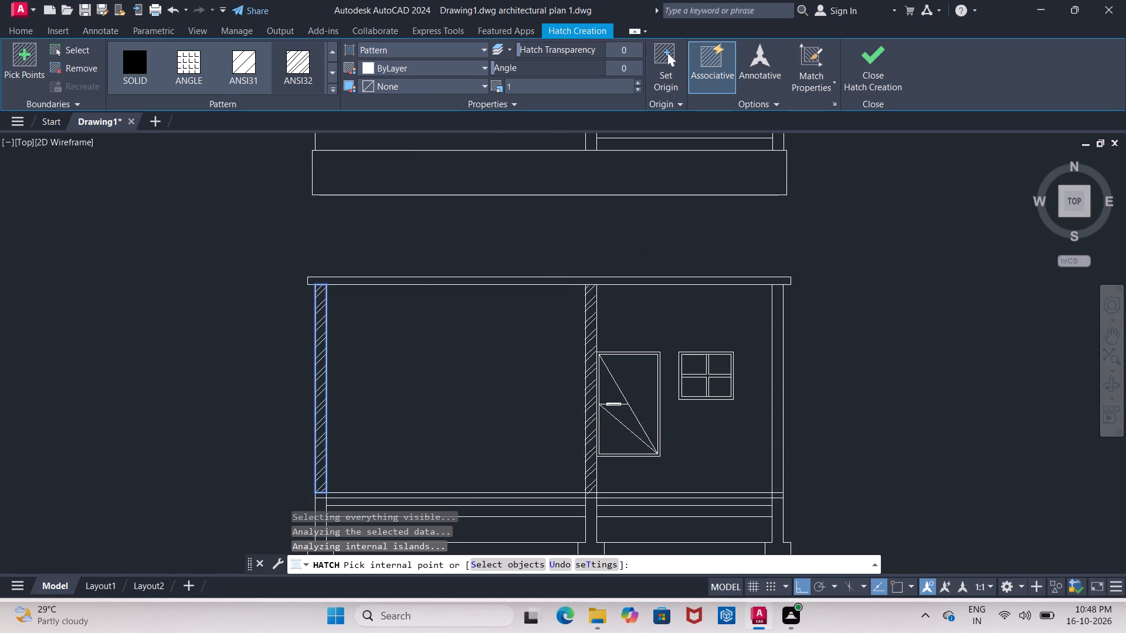
{"action": "left_click", "coordinate": [775, 439]}
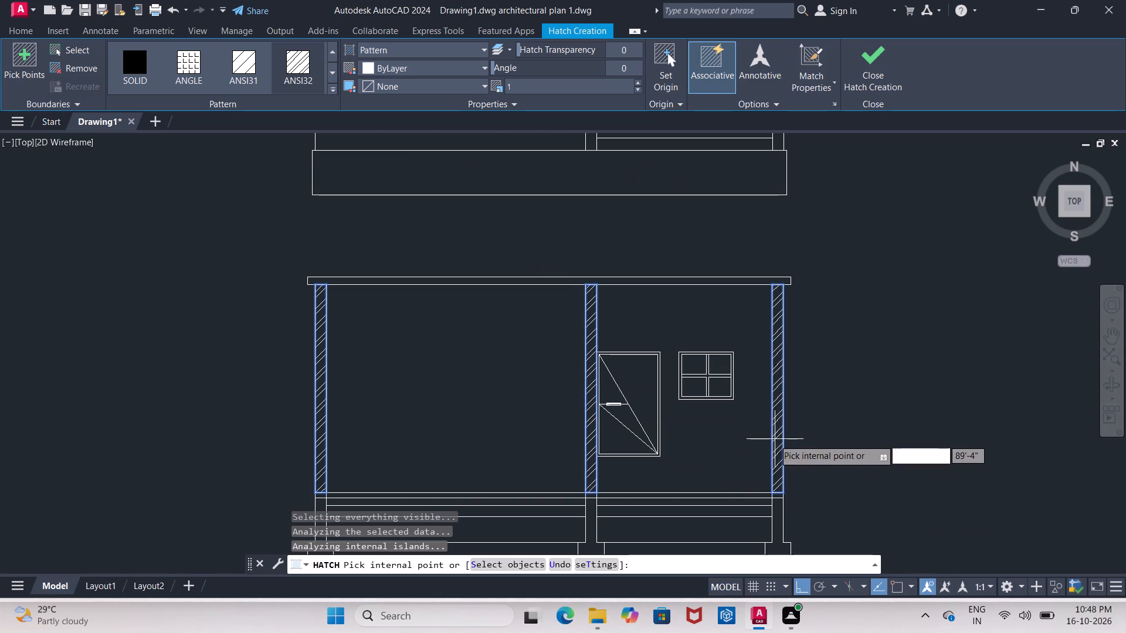
{"action": "middle_click_drag", "start_coordinate": [772, 439], "coordinate": [827, 346]}
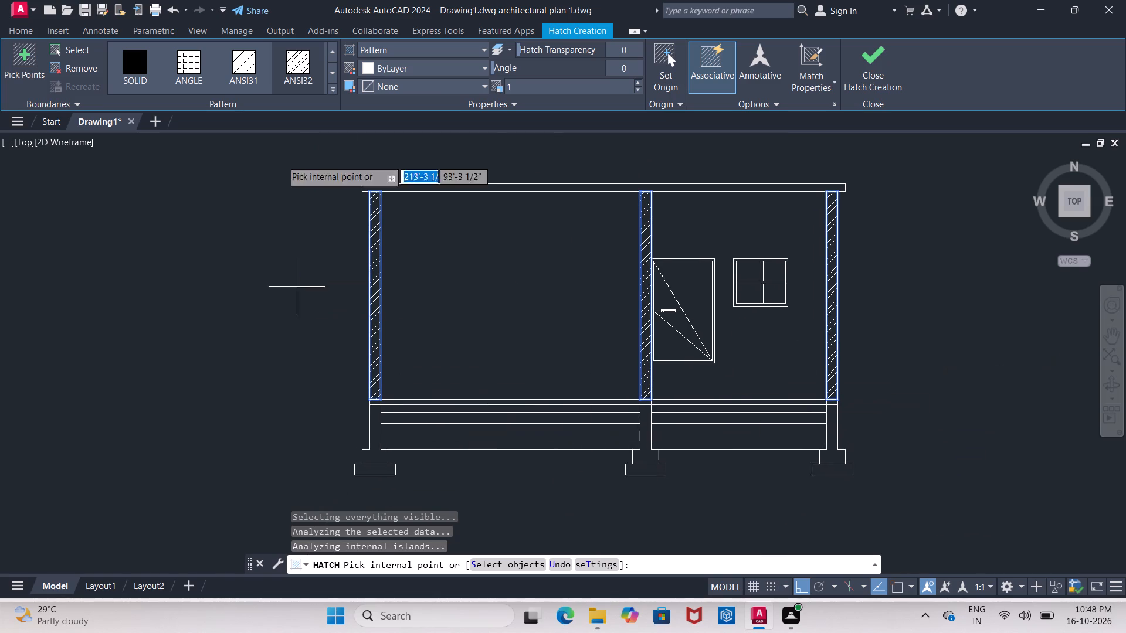
Change the open hatch's pattern to ANSI36 and add the three wall bases with their upper footing steps.
{"action": "left_click", "coordinate": [328, 57]}
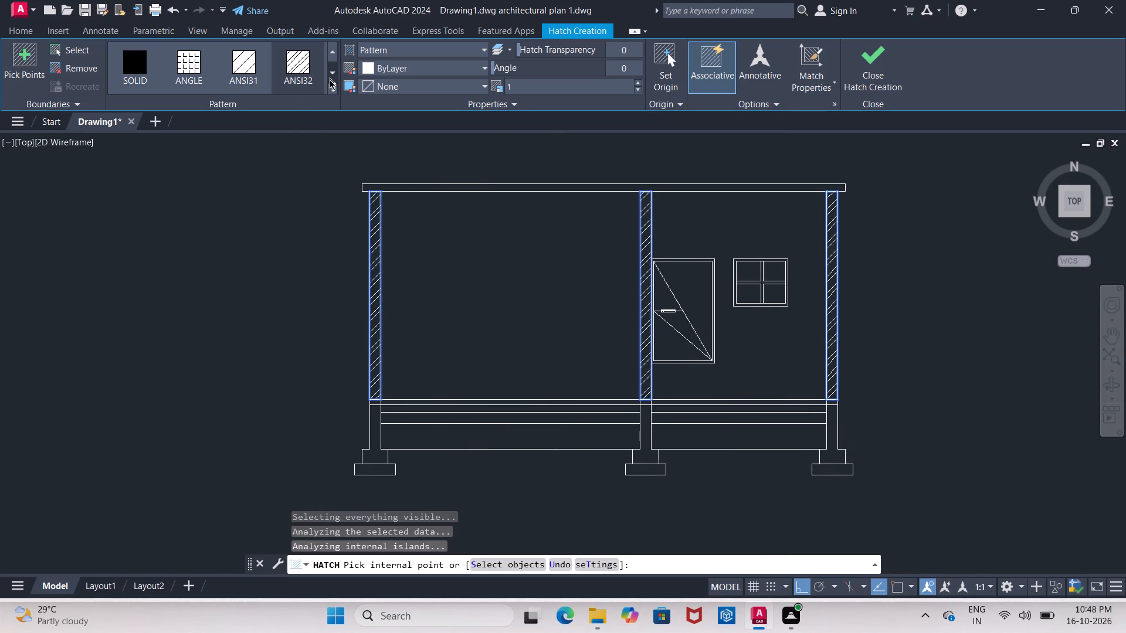
{"action": "left_click", "coordinate": [330, 80]}
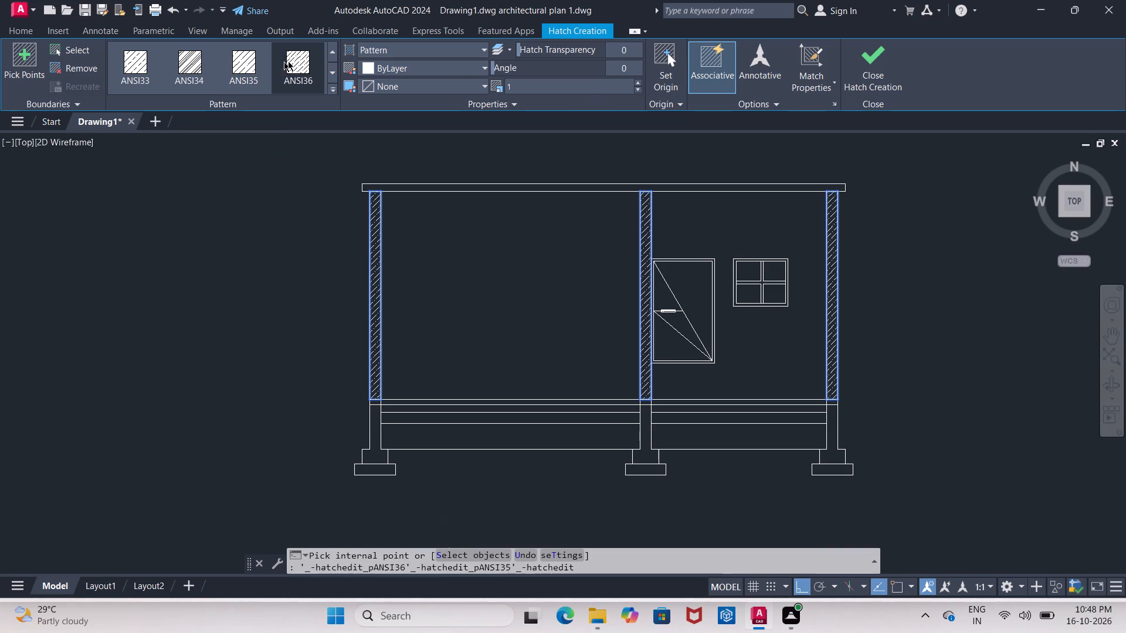
{"action": "left_click", "coordinate": [294, 60]}
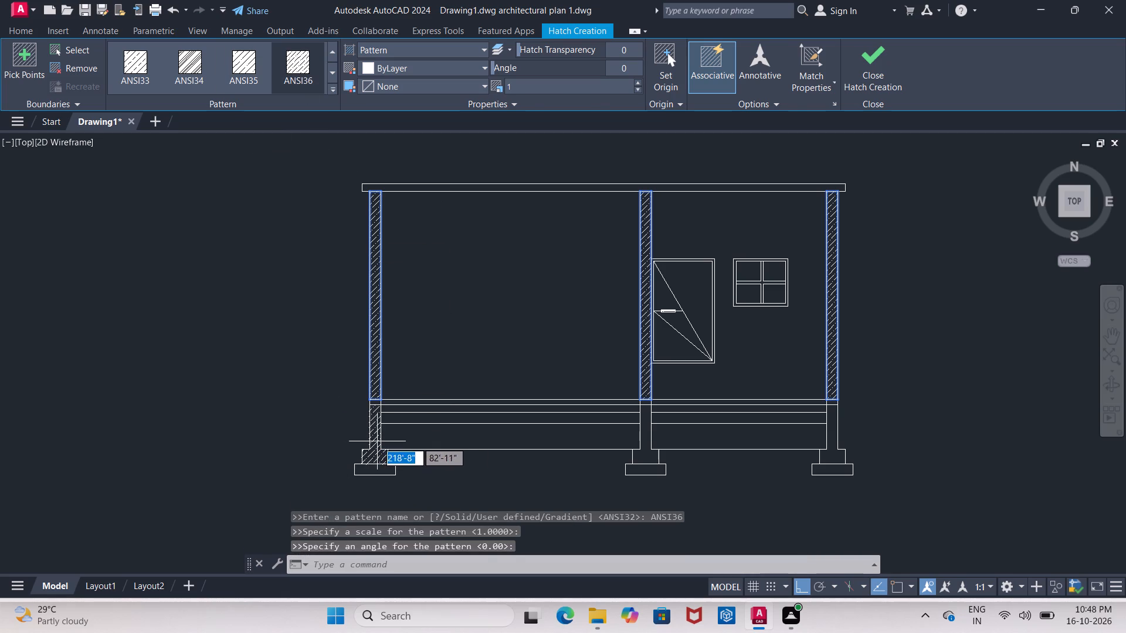
{"action": "left_click", "coordinate": [377, 441]}
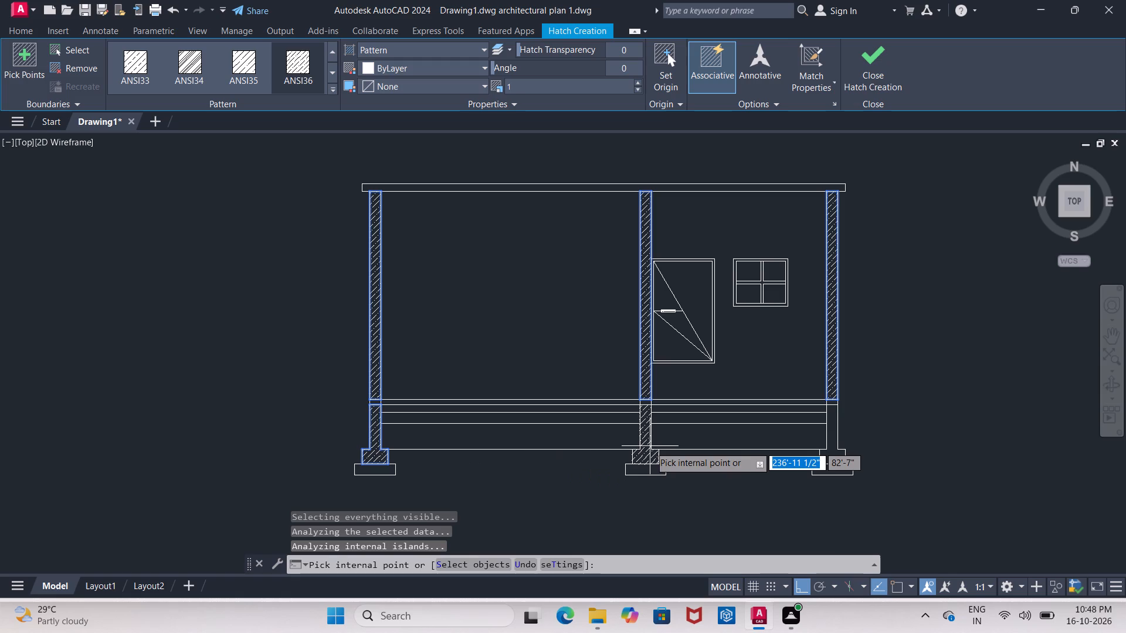
{"action": "left_click", "coordinate": [651, 446]}
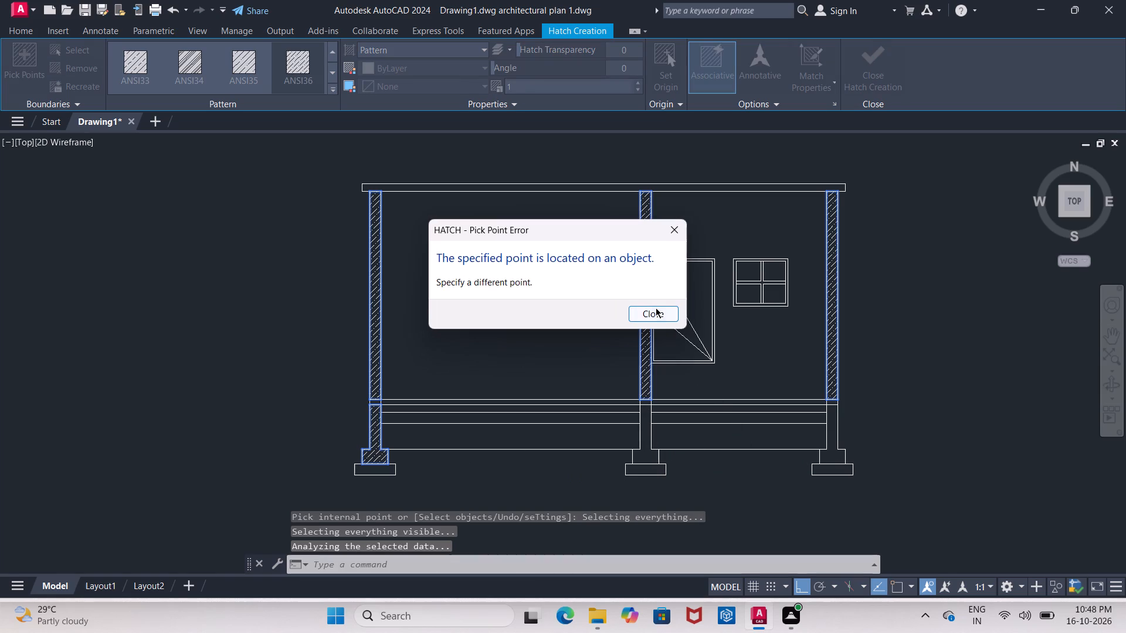
{"action": "left_click", "coordinate": [656, 308]}
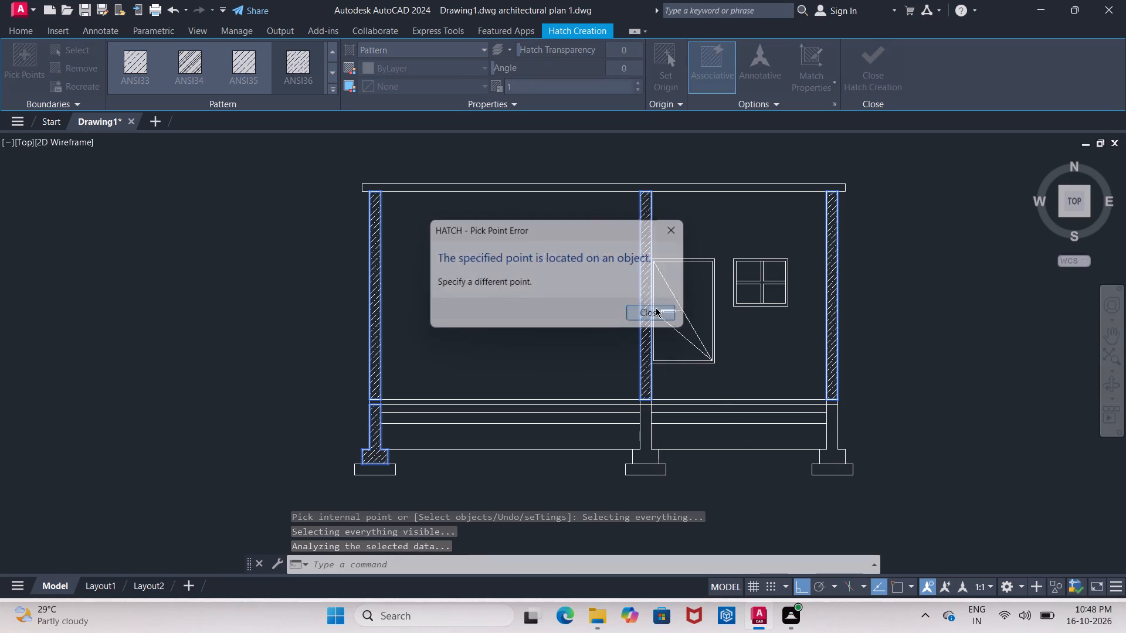
{"action": "left_click", "coordinate": [645, 443]}
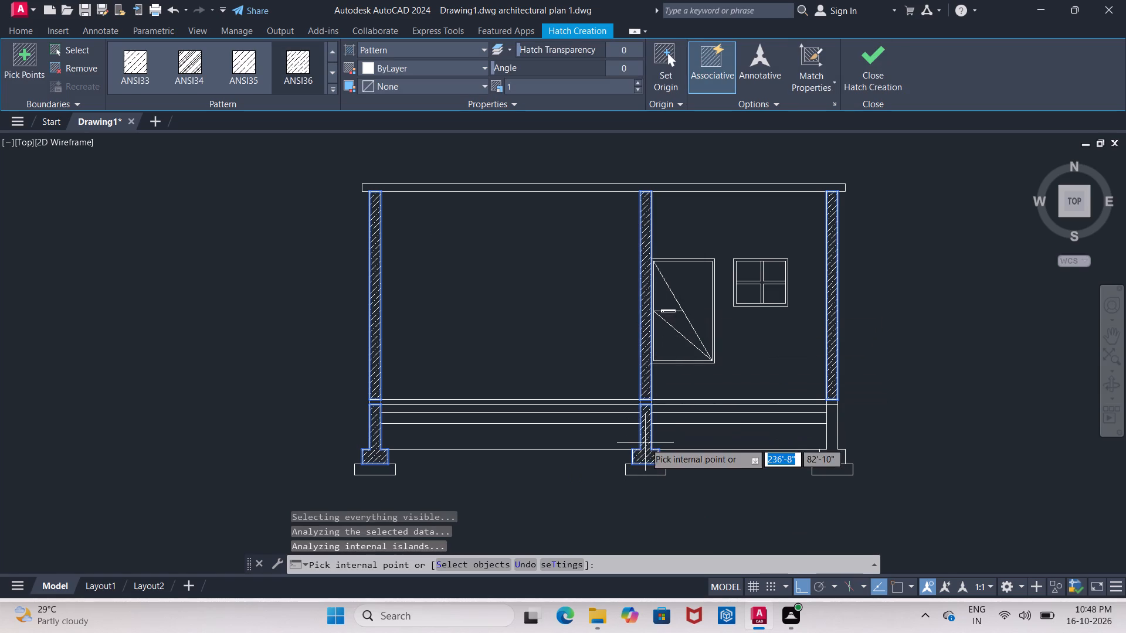
{"action": "left_click", "coordinate": [830, 437]}
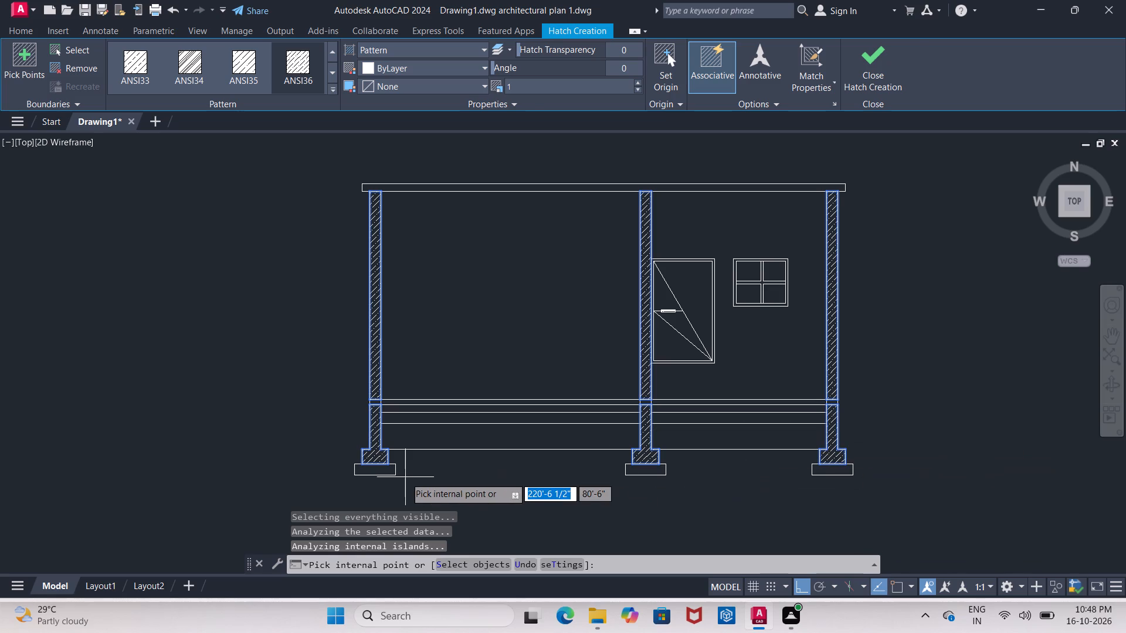
{"action": "key", "text": "Escape"}
Hatch the long horizontal slab across the top of the section with the AR-RROOF pattern.
{"action": "middle_click_drag", "start_coordinate": [435, 370], "coordinate": [408, 369]}
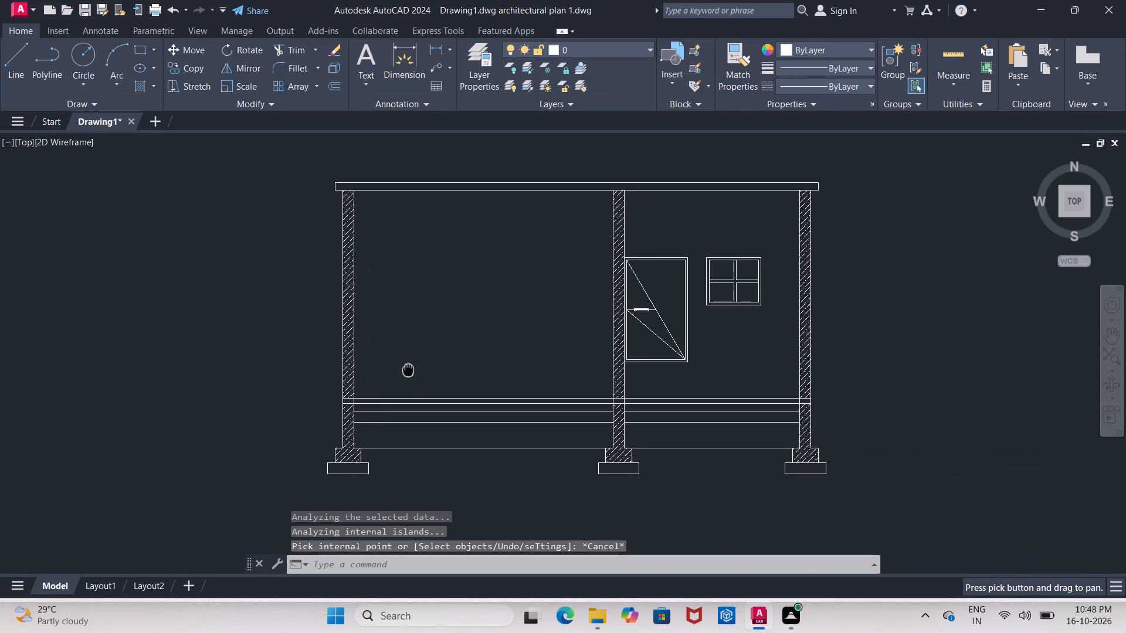
{"action": "middle_click", "coordinate": [413, 367]}
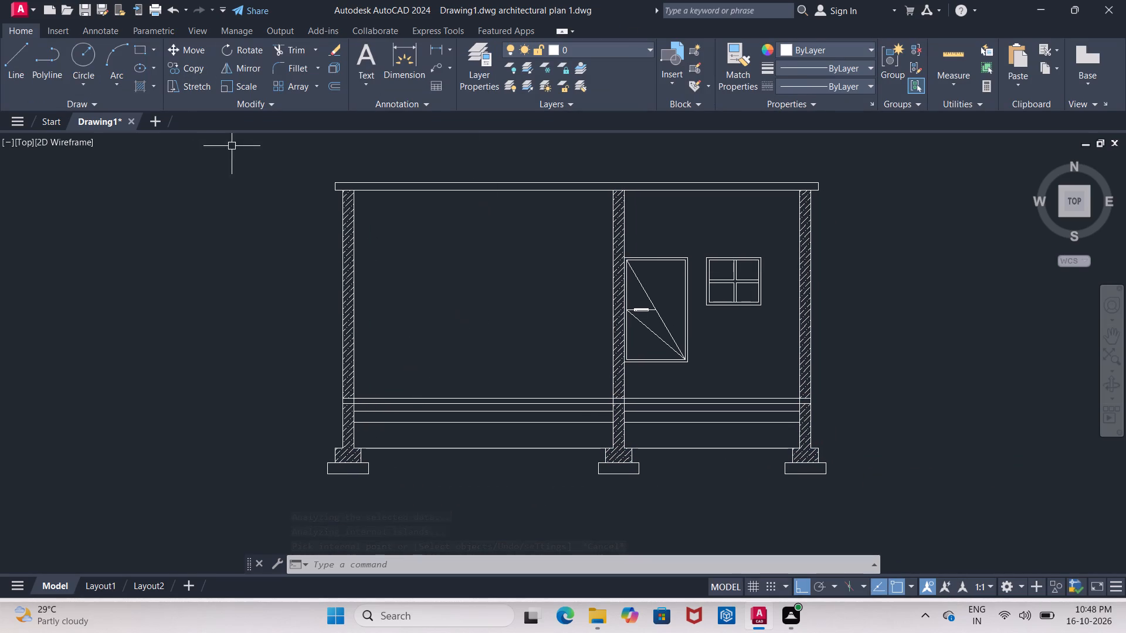
{"action": "left_click", "coordinate": [137, 88]}
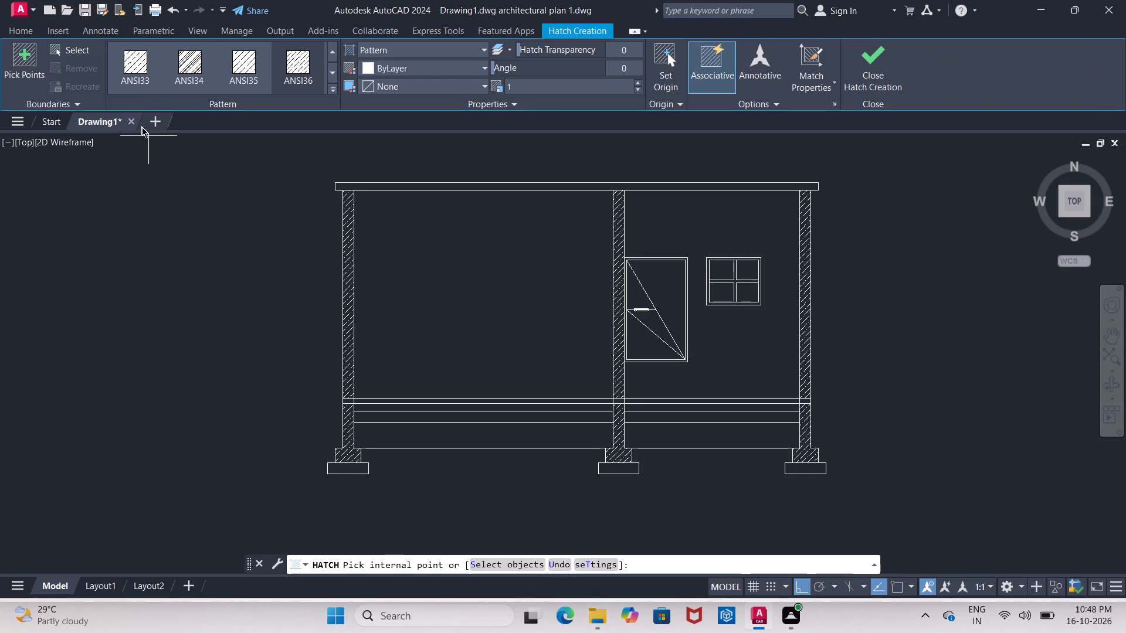
{"action": "left_click", "coordinate": [335, 71]}
{"action": "left_click", "coordinate": [335, 71]}
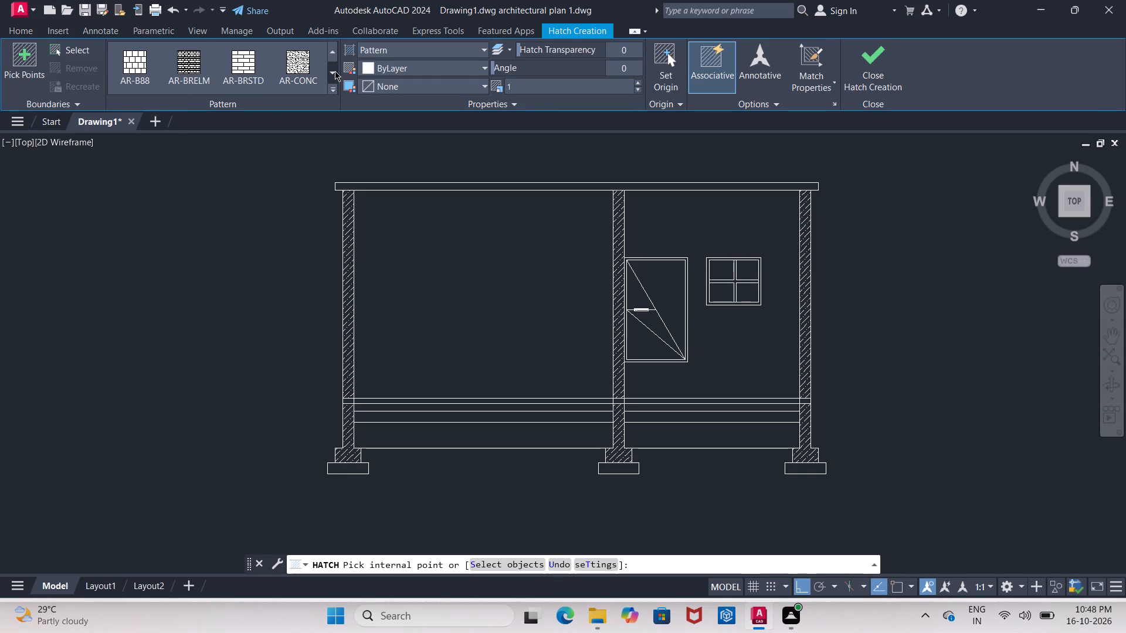
{"action": "left_click", "coordinate": [335, 71]}
{"action": "left_click", "coordinate": [256, 66]}
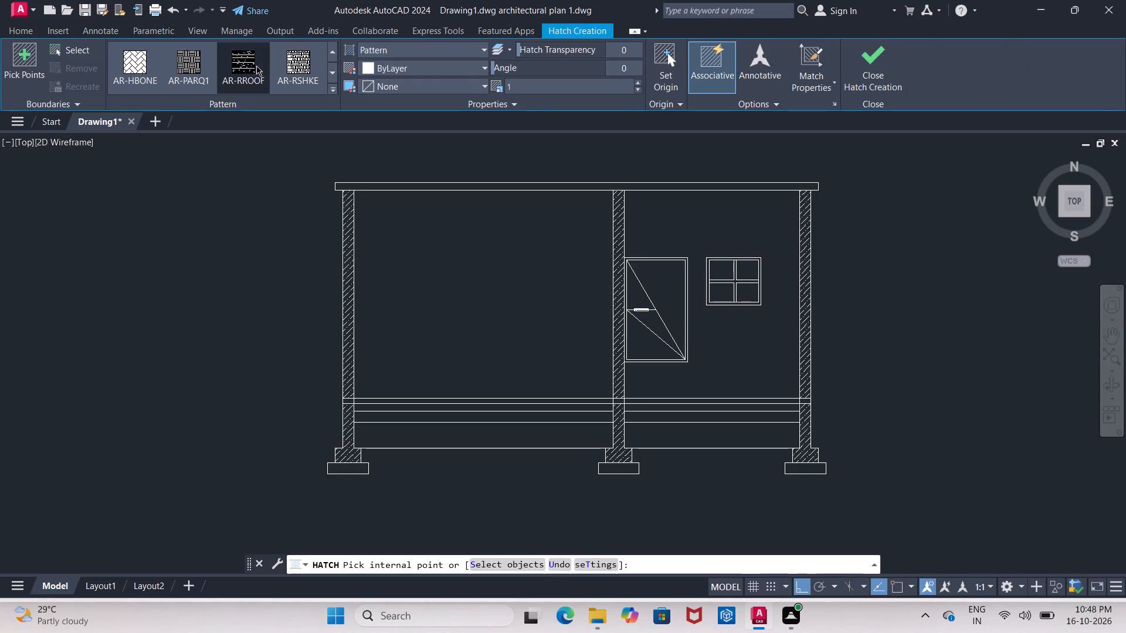
{"action": "left_click", "coordinate": [453, 186]}
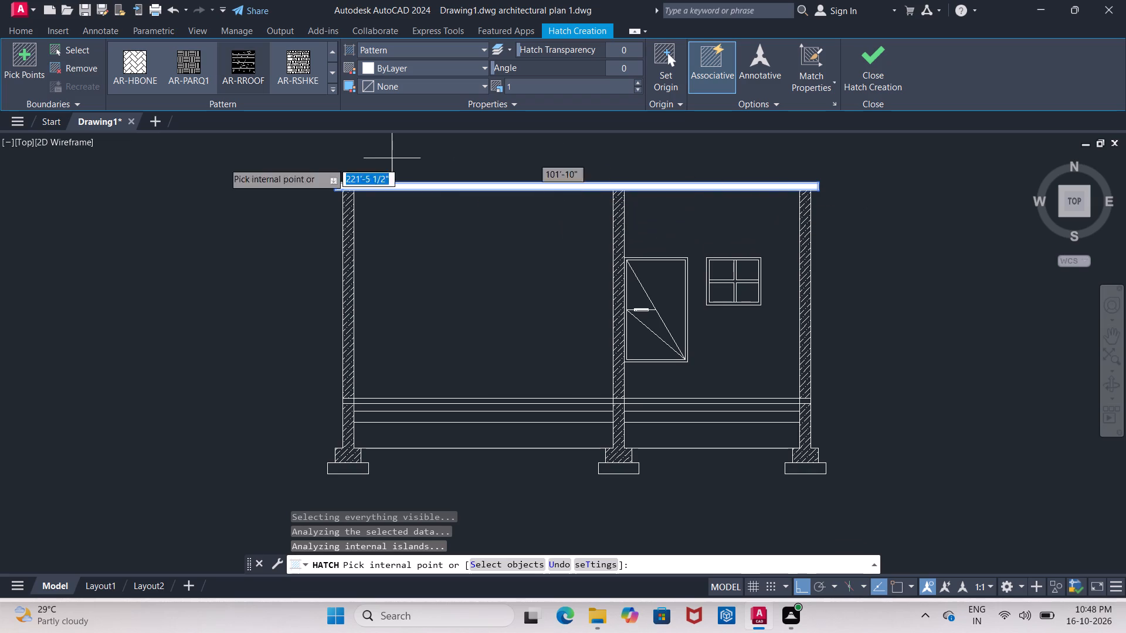
{"action": "left_click", "coordinate": [9, 205]}
{"action": "key", "text": "Escape"}
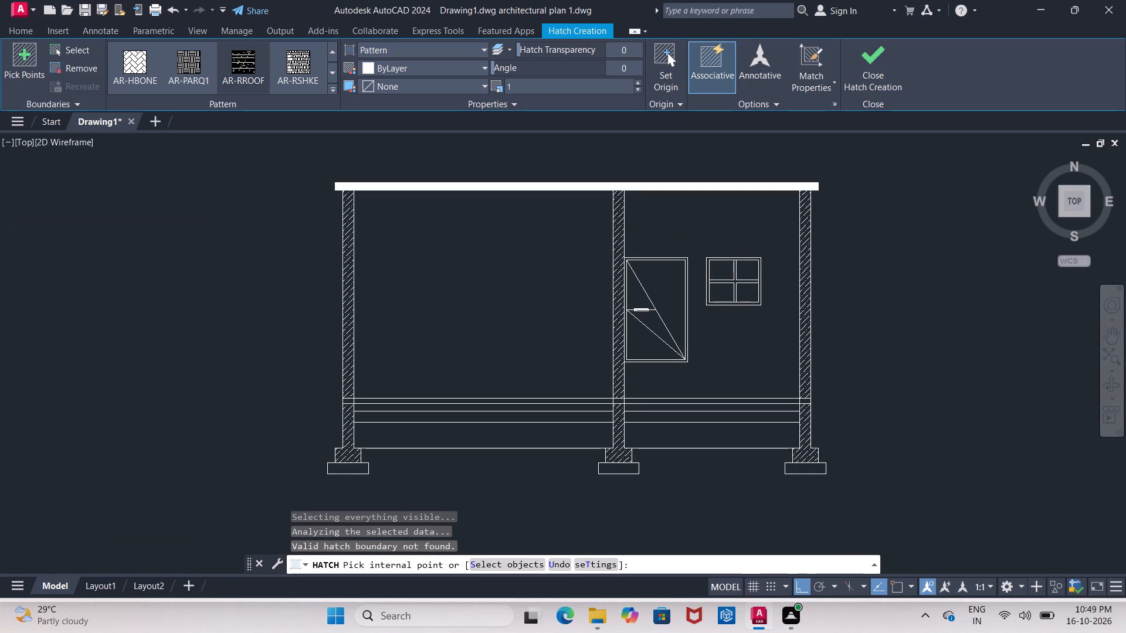
Copy the entire floor plan horizontally to a clear spot to the right of the original.
{"action": "scroll", "coordinate": [26, 212], "scroll_direction": "down", "scroll_amount": 3}
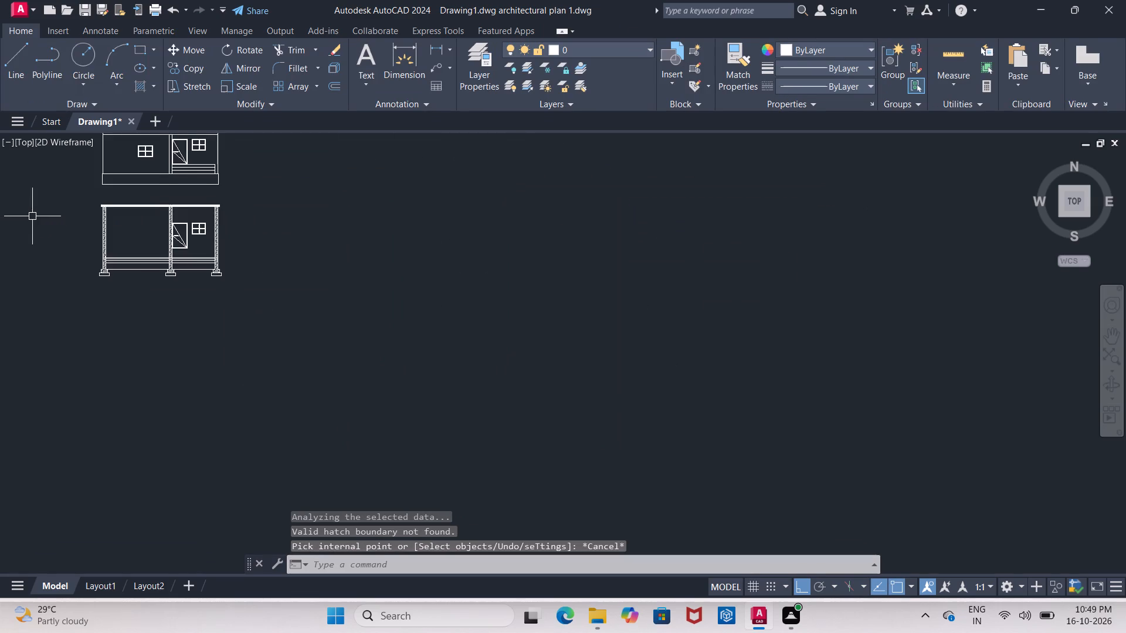
{"action": "middle_click_drag", "start_coordinate": [32, 216], "coordinate": [60, 325]}
{"action": "scroll", "coordinate": [178, 280], "scroll_direction": "down", "scroll_amount": 2}
{"action": "scroll", "coordinate": [184, 207], "scroll_direction": "up", "scroll_amount": 1}
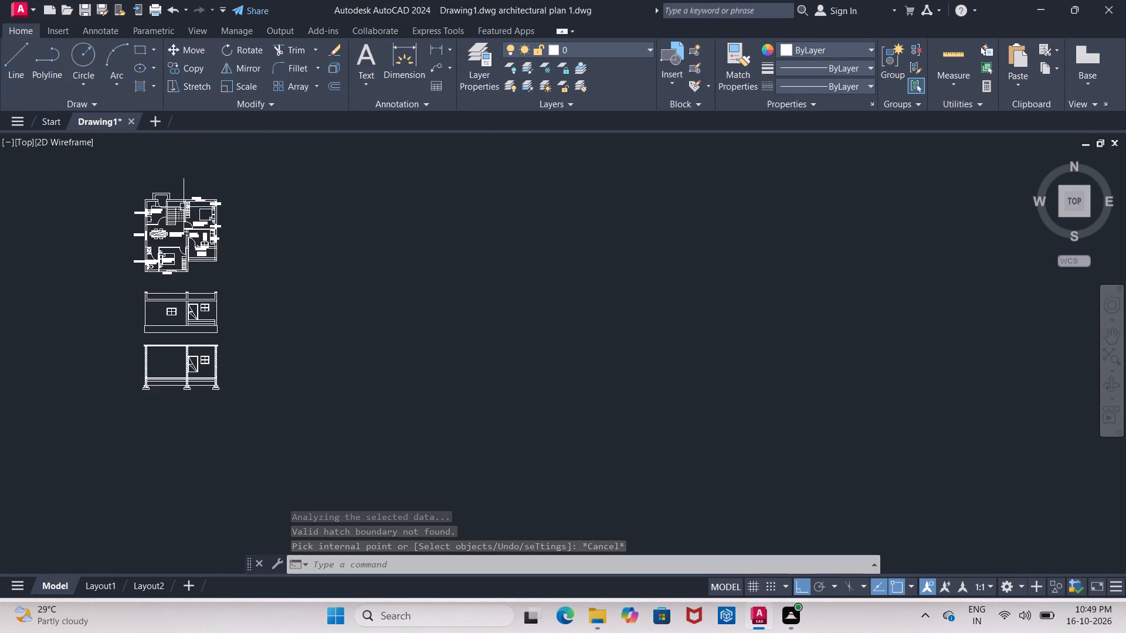
{"action": "scroll", "coordinate": [184, 207], "scroll_direction": "up", "scroll_amount": 1}
{"action": "middle_click_drag", "start_coordinate": [189, 210], "coordinate": [248, 210]}
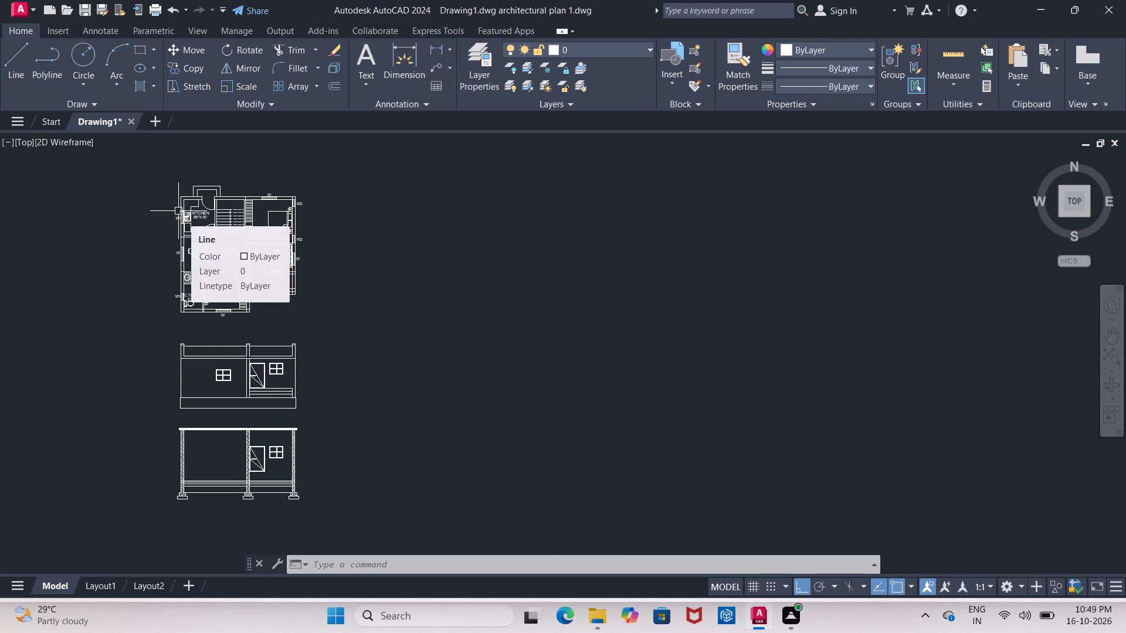
{"action": "left_click_drag", "start_coordinate": [146, 163], "coordinate": [147, 168]}
{"action": "left_click", "coordinate": [310, 328]}
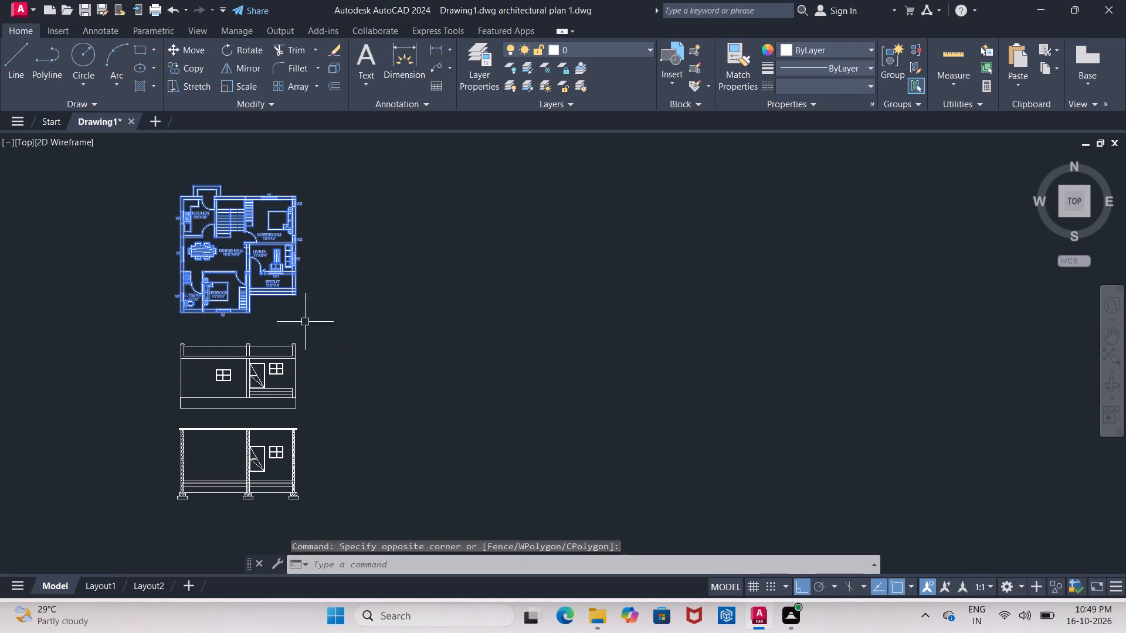
{"action": "left_click", "coordinate": [186, 72]}
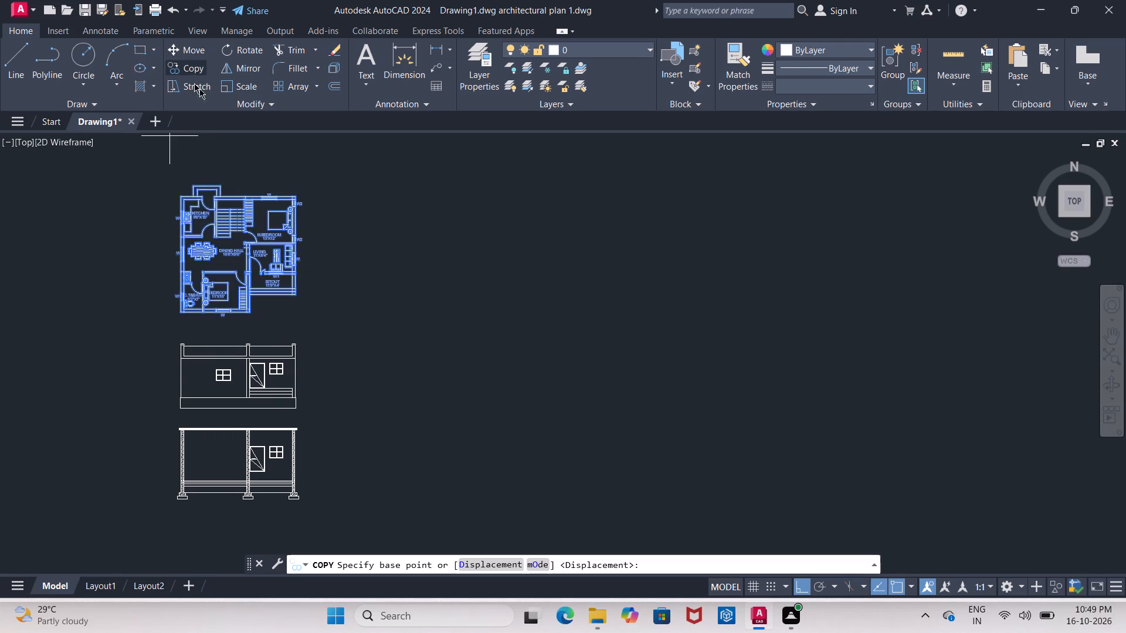
{"action": "left_click", "coordinate": [216, 266]}
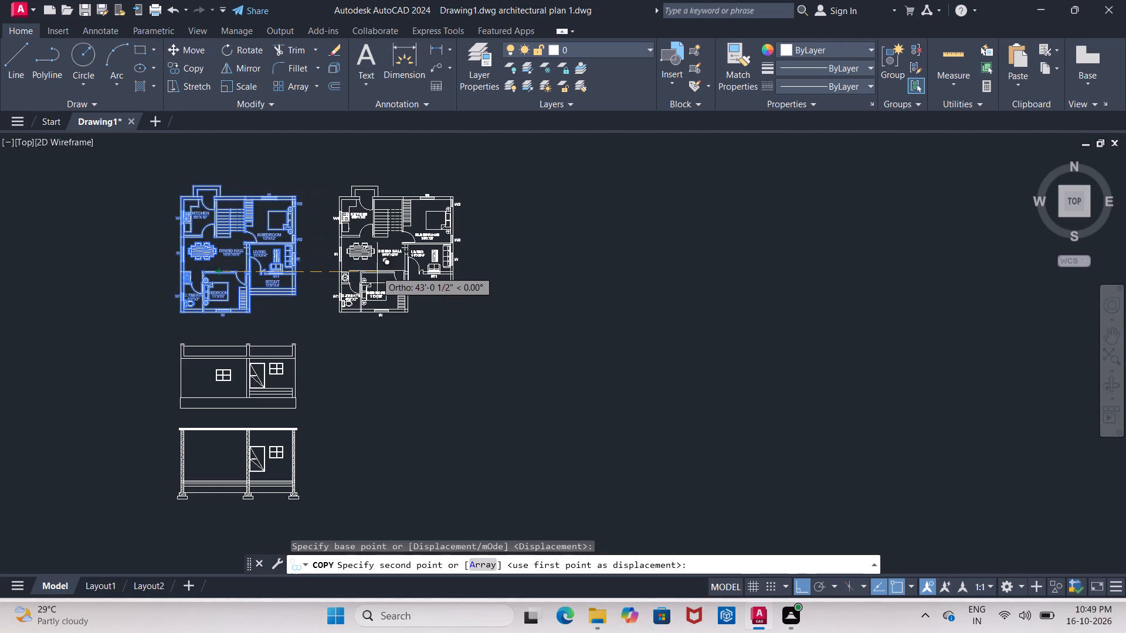
{"action": "left_click", "coordinate": [391, 271]}
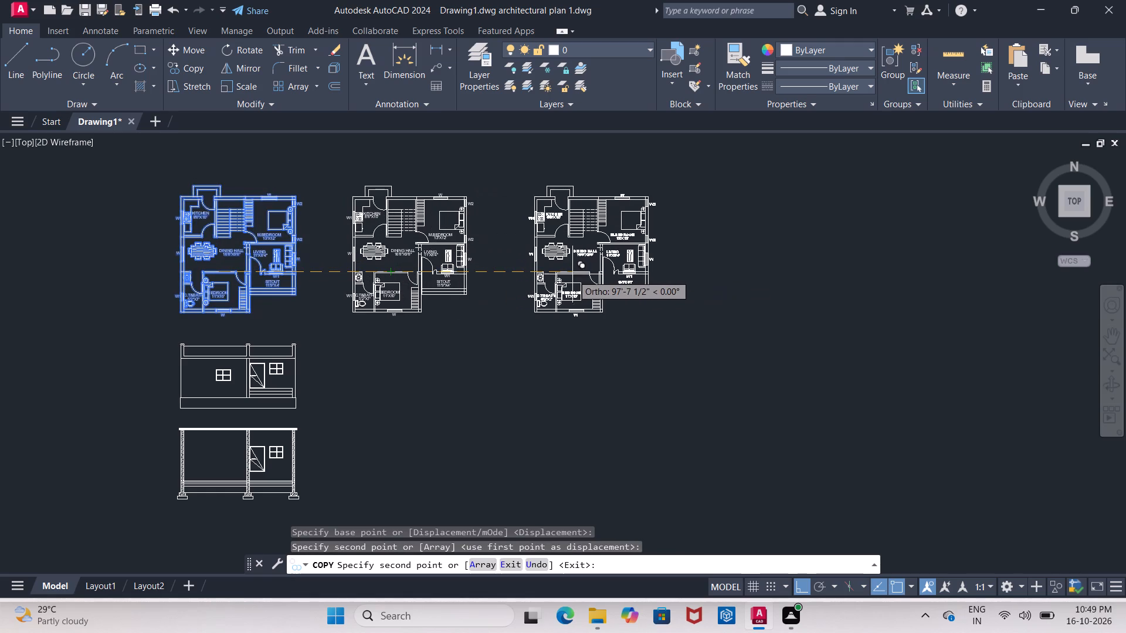
{"action": "key", "text": "Escape"}
Erase the kitchen's fixtures, room label, and W1 window with its tag from the copied floor plan.
{"action": "scroll", "coordinate": [374, 213], "scroll_direction": "up", "scroll_amount": 2}
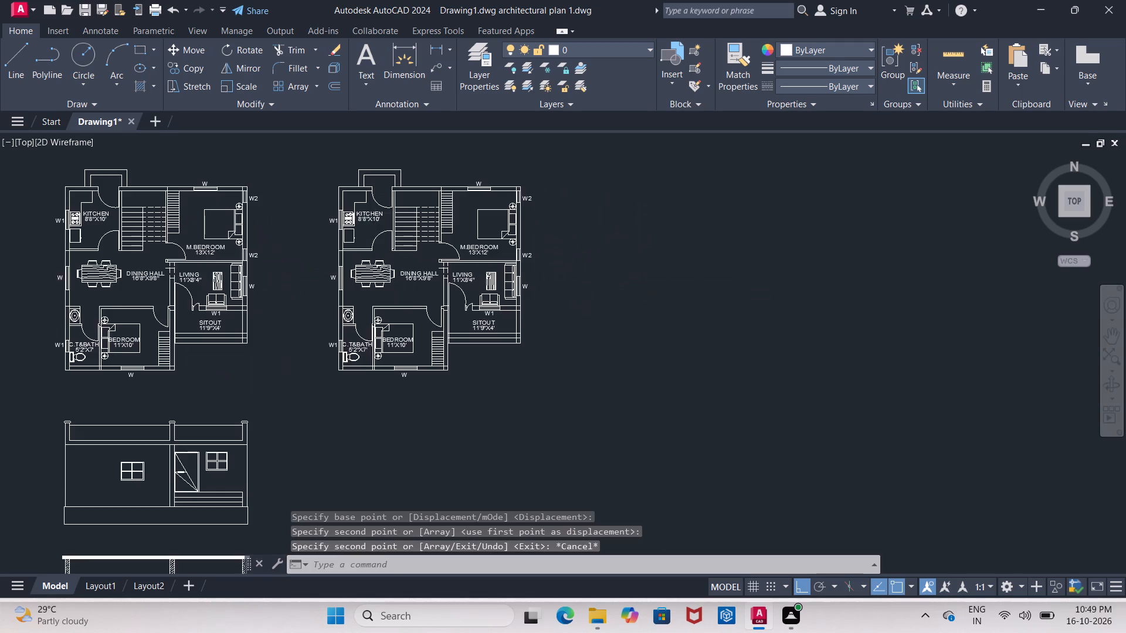
{"action": "scroll", "coordinate": [374, 213], "scroll_direction": "up", "scroll_amount": 1}
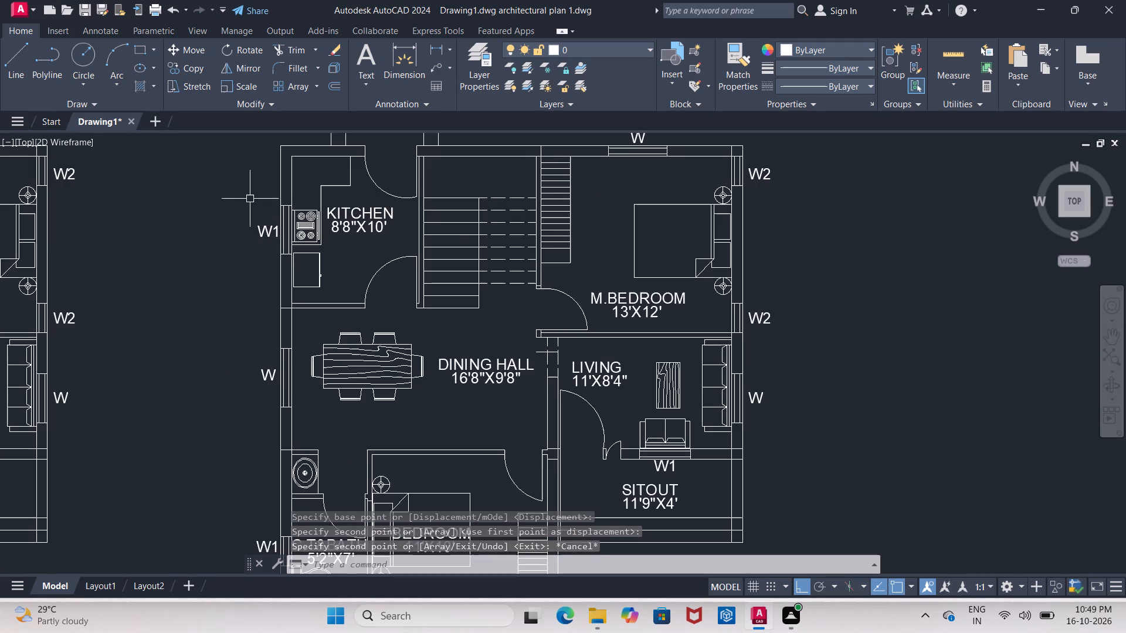
{"action": "left_click", "coordinate": [238, 164]}
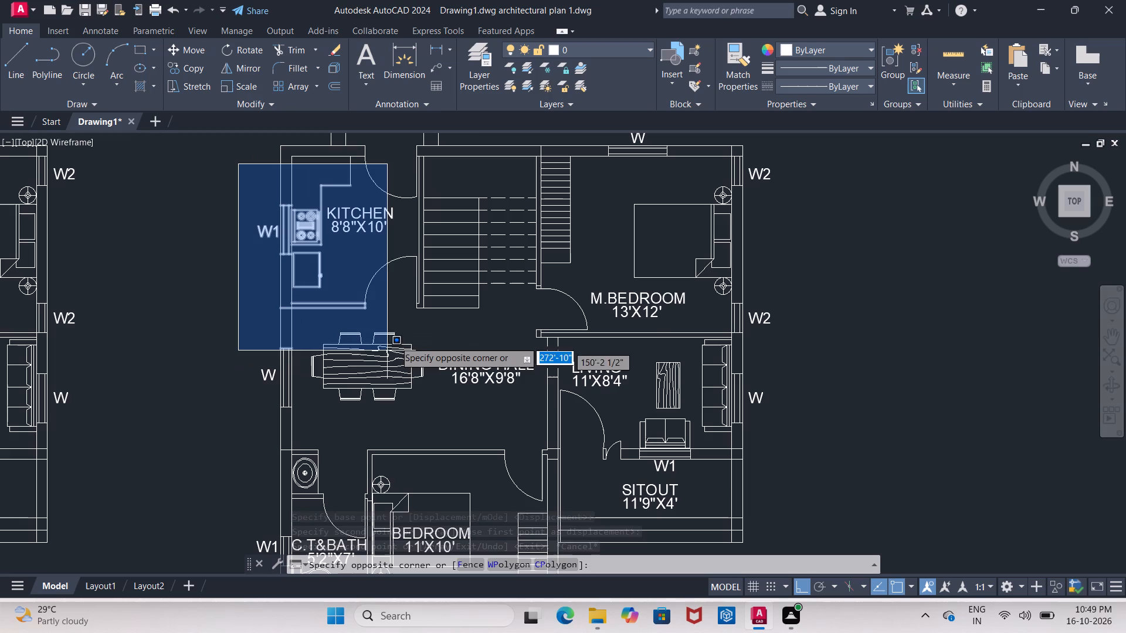
{"action": "left_click", "coordinate": [405, 296]}
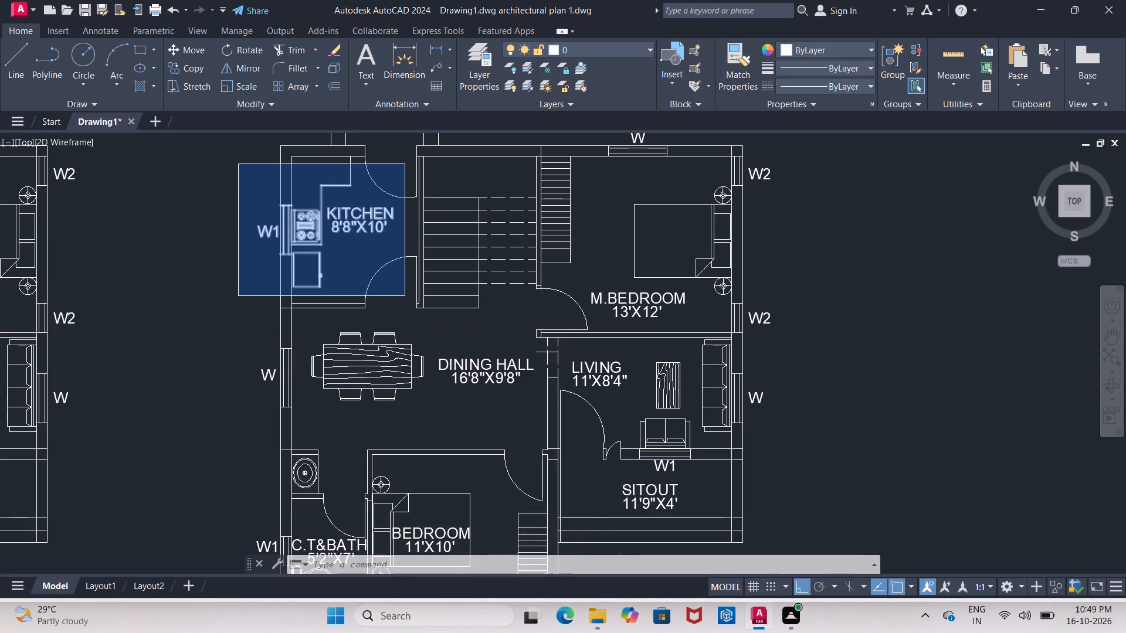
{"action": "key", "text": "Delete"}
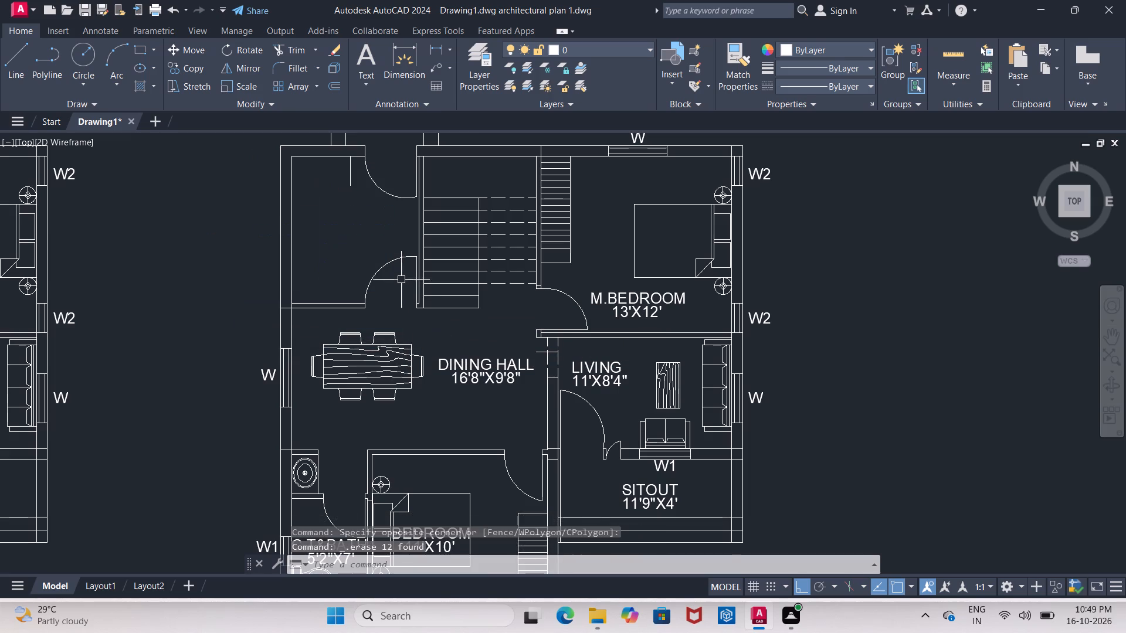
Erase the short stub line and the upper door's arc and leaf from the copied plan's kitchen.
{"action": "middle_click_drag", "start_coordinate": [377, 234], "coordinate": [358, 375]}
{"action": "left_click", "coordinate": [327, 309]}
{"action": "key", "text": "Delete"}
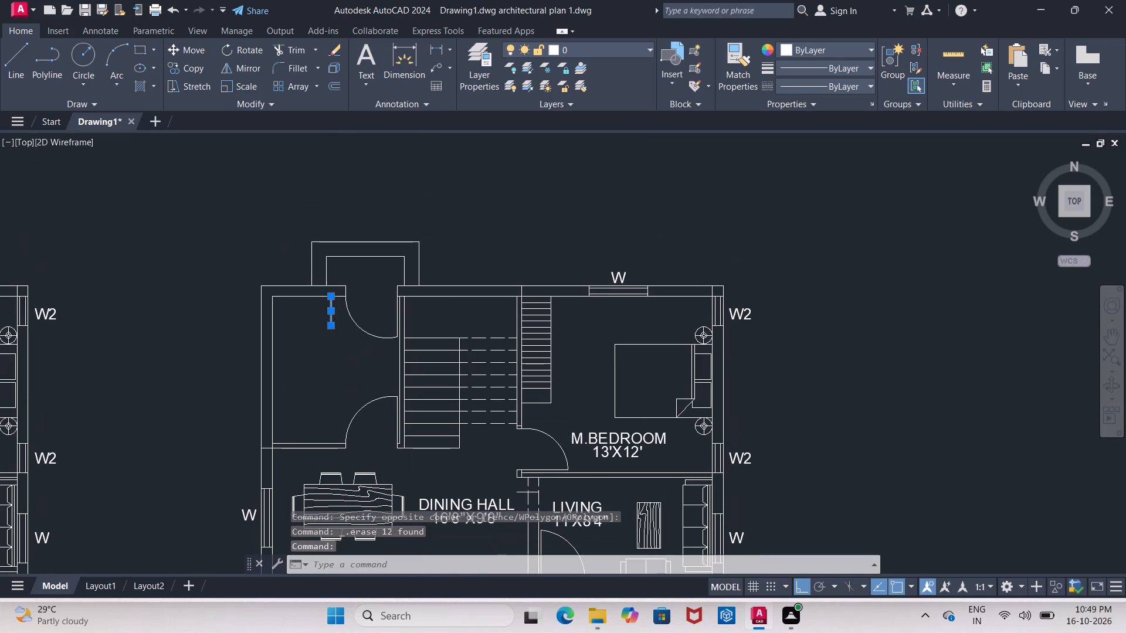
{"action": "left_click", "coordinate": [345, 307]}
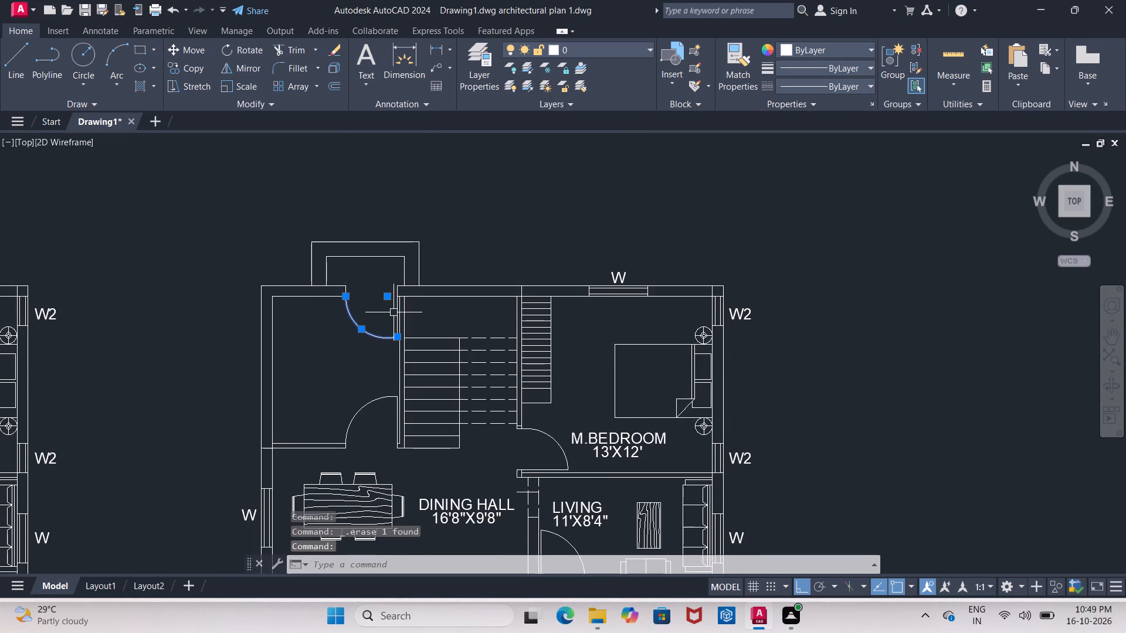
{"action": "left_click", "coordinate": [394, 312]}
{"action": "key", "text": "Delete"}
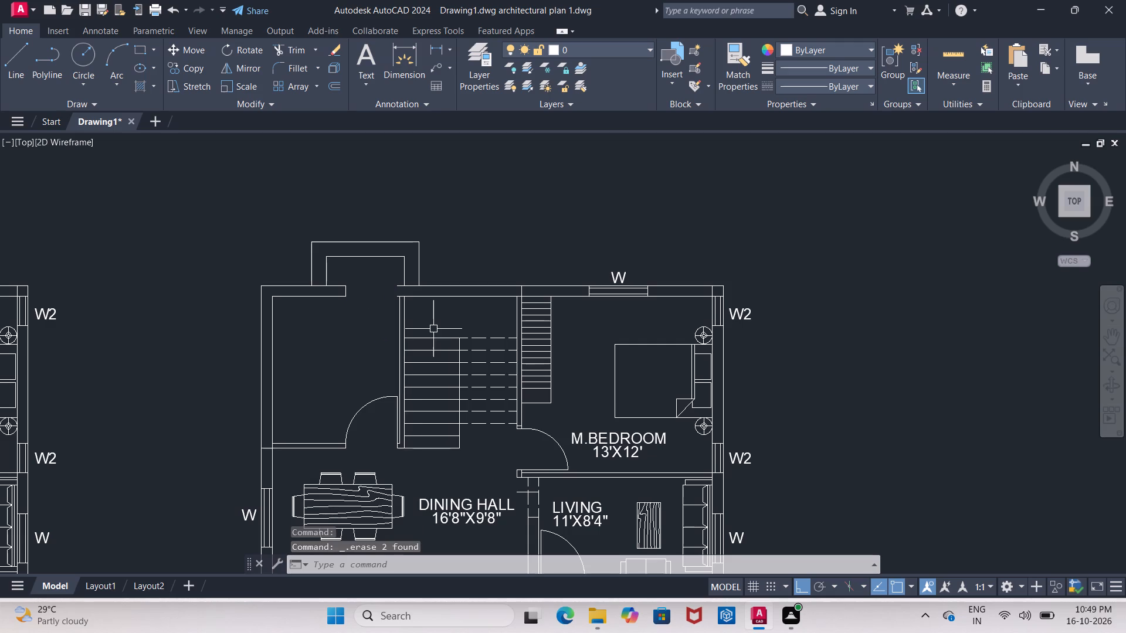
Erase the staircase and the striped wardrobe along the master bedroom's inner wall in the copied plan.
{"action": "left_click_drag", "start_coordinate": [385, 322], "coordinate": [399, 325]}
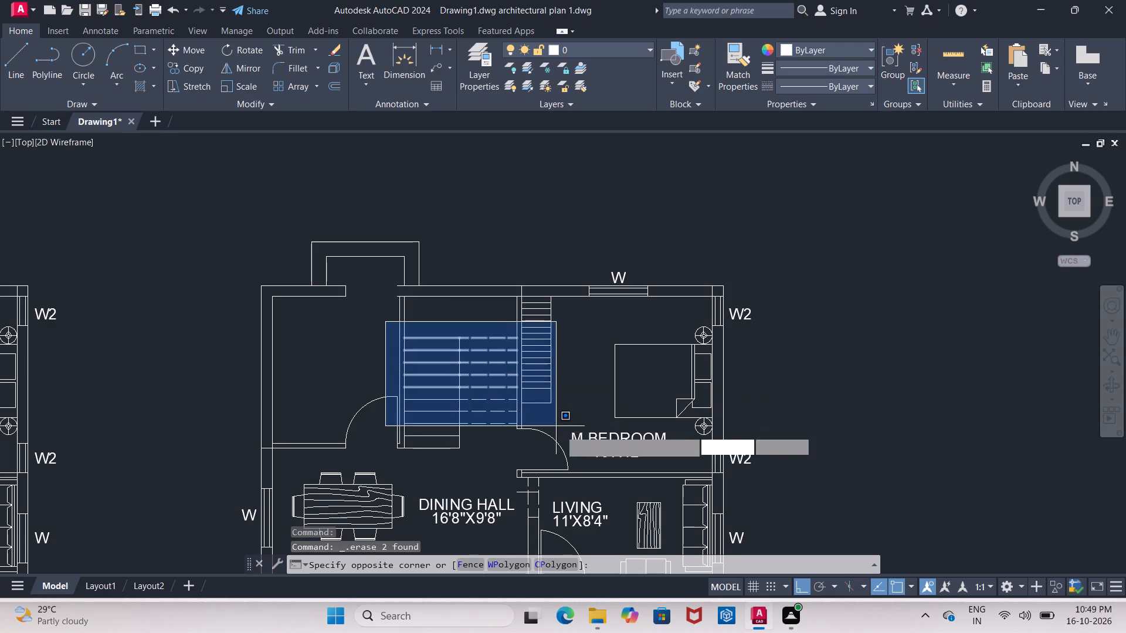
{"action": "left_click", "coordinate": [564, 451]}
{"action": "key", "text": "Delete"}
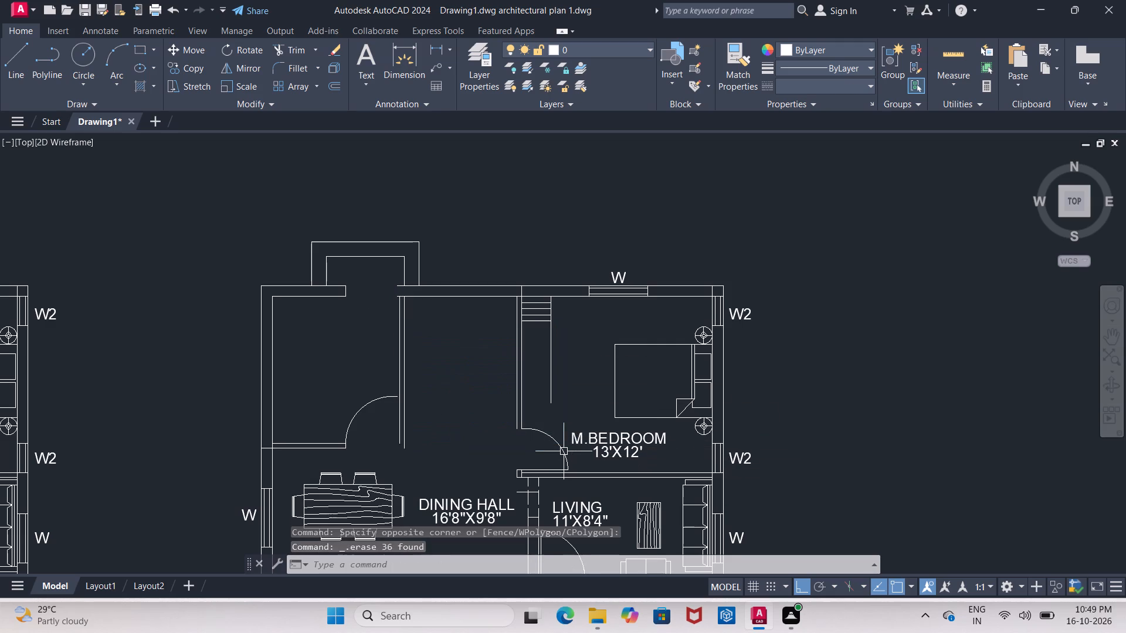
{"action": "left_click_drag", "start_coordinate": [506, 272], "coordinate": [514, 281]}
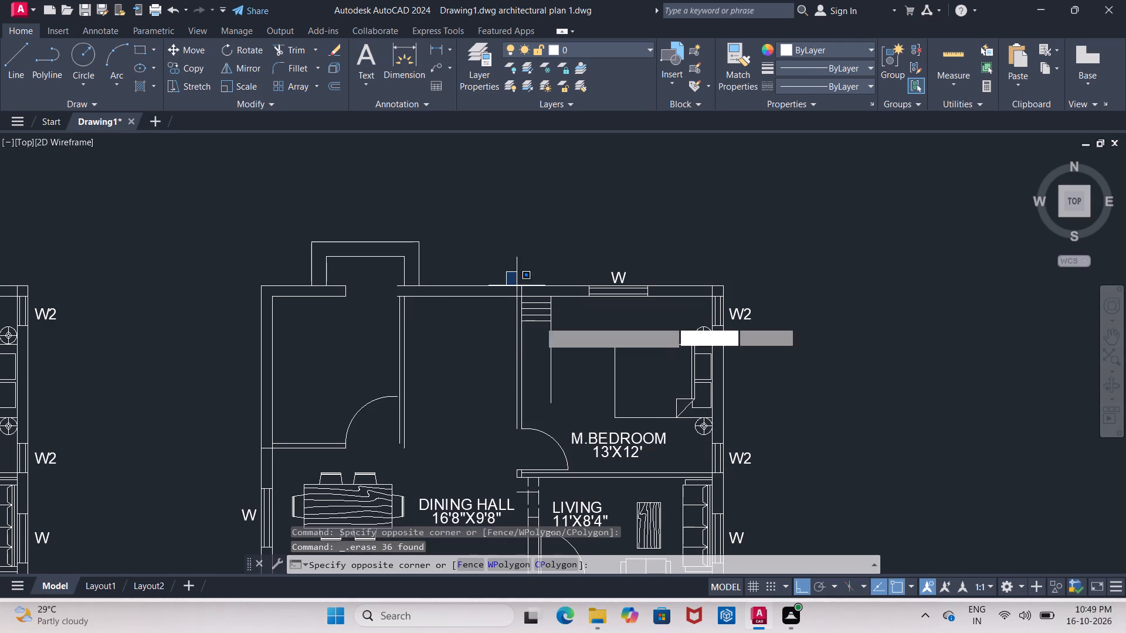
{"action": "left_click", "coordinate": [561, 373]}
{"action": "key", "text": "Delete"}
{"action": "left_click", "coordinate": [552, 362]}
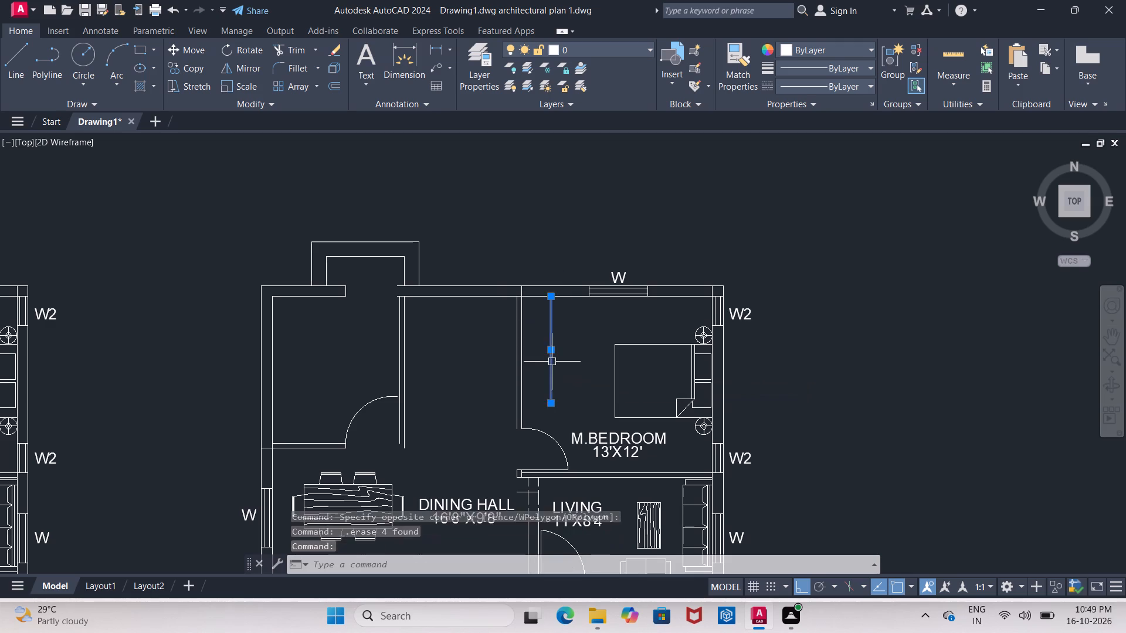
{"action": "key", "text": "Delete"}
Erase the master bedroom's W window, both W2 windows with their tags, and the two bedside lamps.
{"action": "left_click_drag", "start_coordinate": [568, 267], "coordinate": [576, 283]}
{"action": "left_click", "coordinate": [650, 324]}
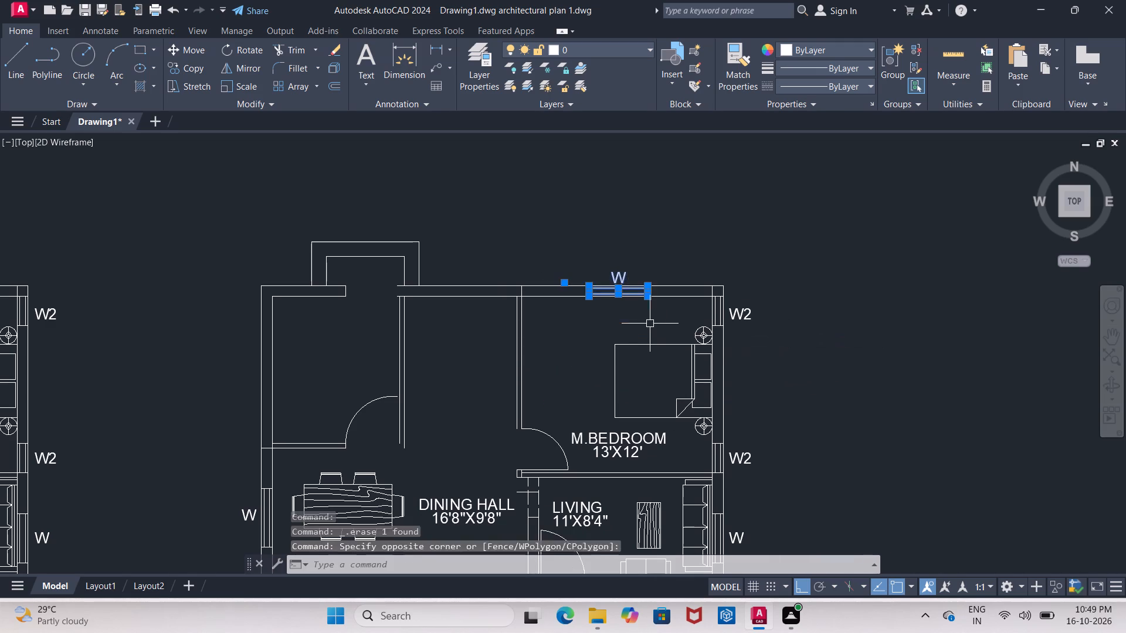
{"action": "key", "text": "Delete"}
{"action": "left_click_drag", "start_coordinate": [694, 266], "coordinate": [702, 276]}
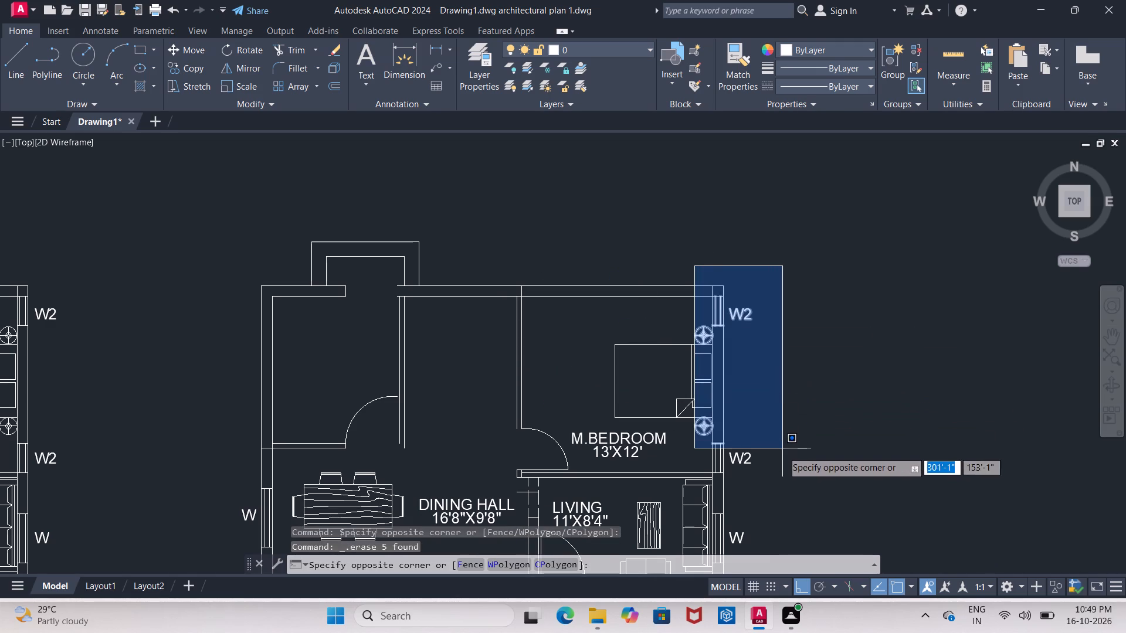
{"action": "left_click", "coordinate": [782, 451]}
{"action": "key", "text": "Delete"}
{"action": "left_click", "coordinate": [707, 438]}
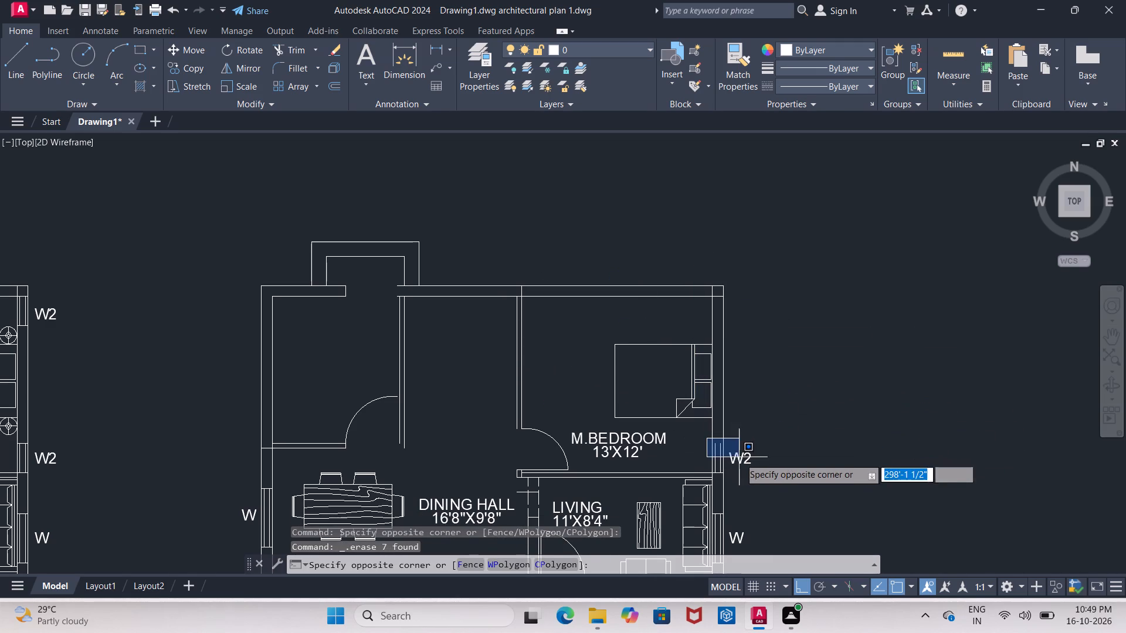
{"action": "left_click", "coordinate": [755, 474]}
{"action": "key", "text": "Delete"}
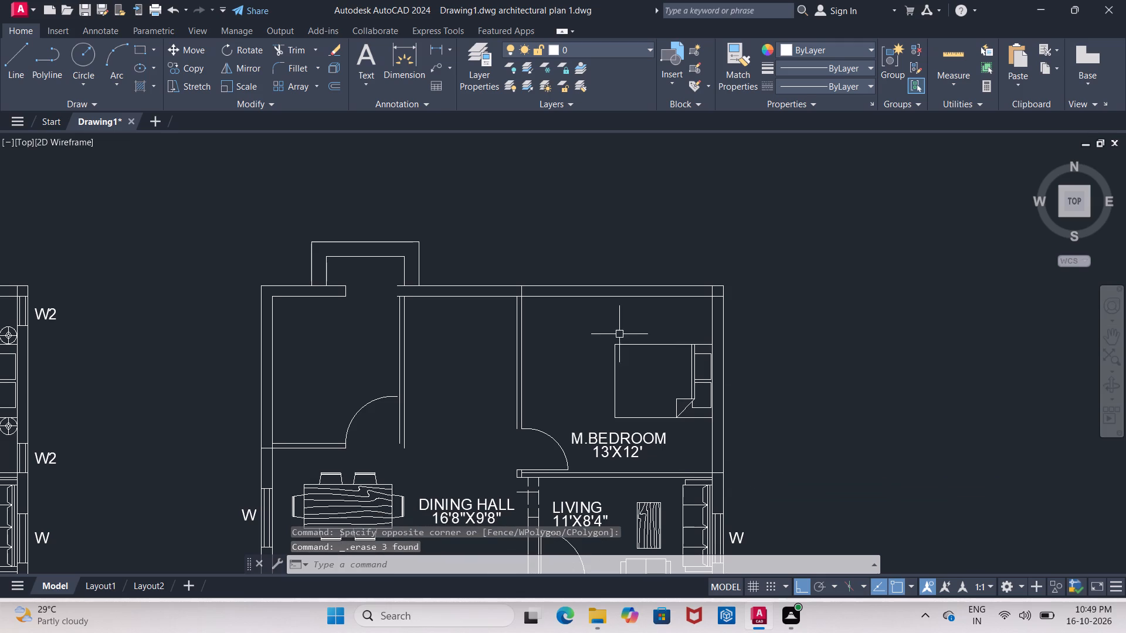
Erase the bed and the M.BEDROOM 13'X12' label from the copied plan's master bedroom.
{"action": "left_click", "coordinate": [640, 345]}
{"action": "key", "text": "Delete"}
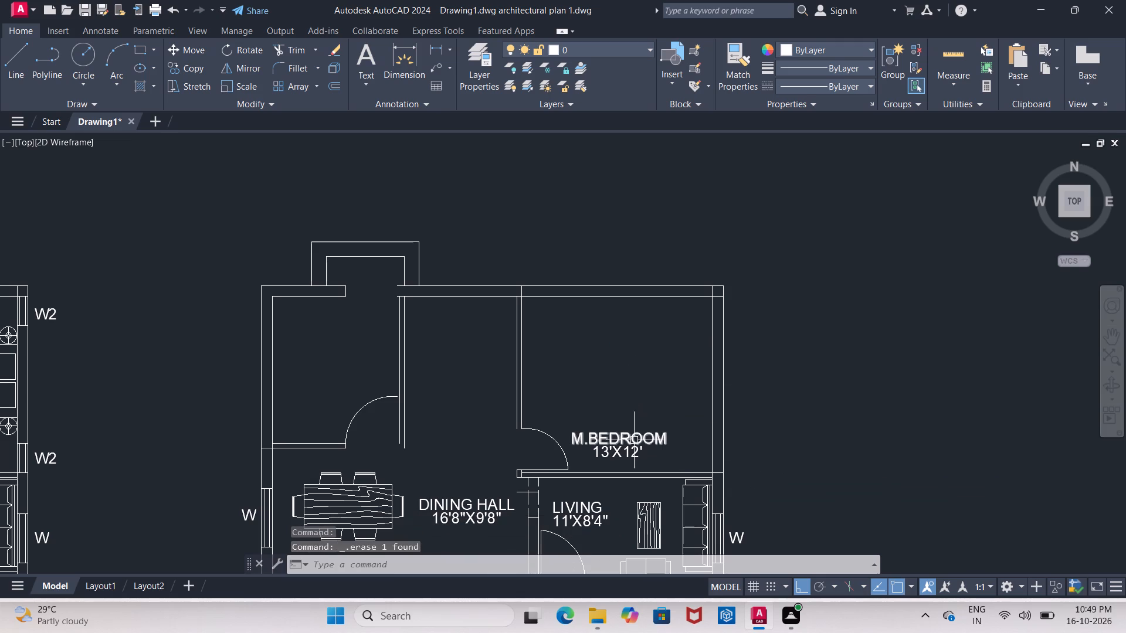
{"action": "left_click", "coordinate": [567, 415]}
{"action": "left_click", "coordinate": [697, 471]}
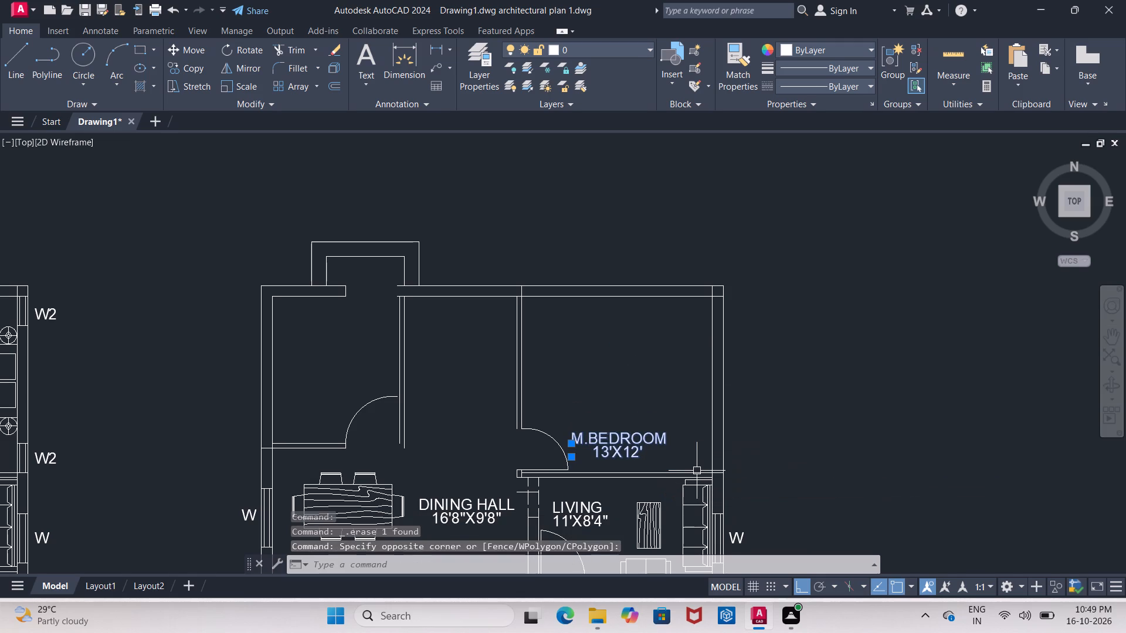
{"action": "key", "text": "Delete"}
Erase the master bedroom's door arc and leaf, plus the kitchen's lower door arc.
{"action": "left_click", "coordinate": [552, 435]}
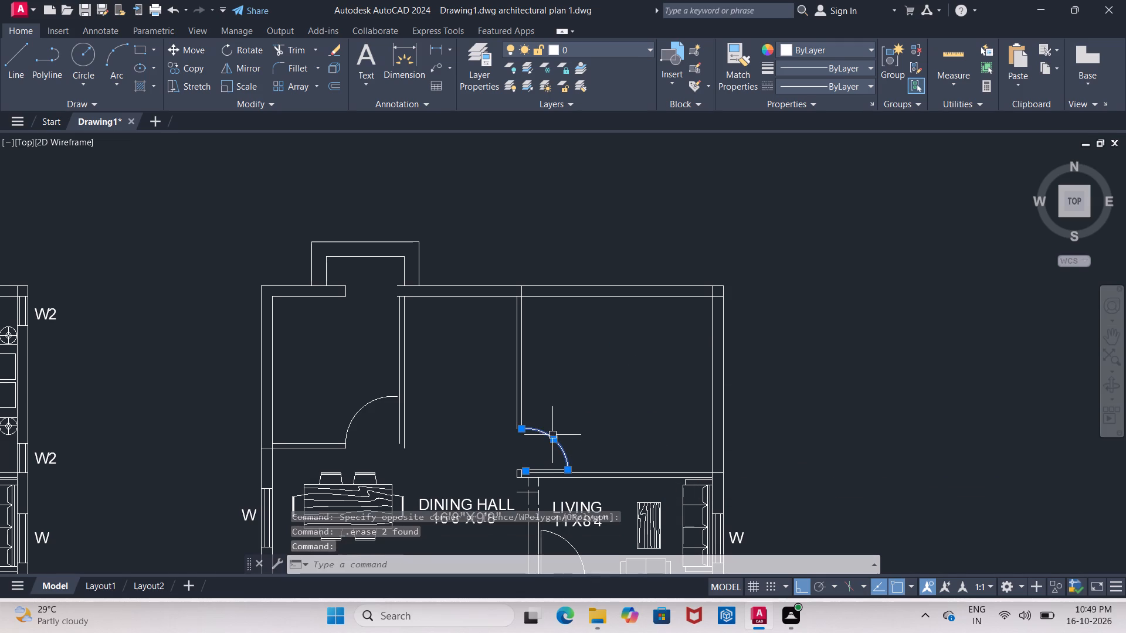
{"action": "left_click", "coordinate": [544, 467]}
{"action": "key", "text": "Delete"}
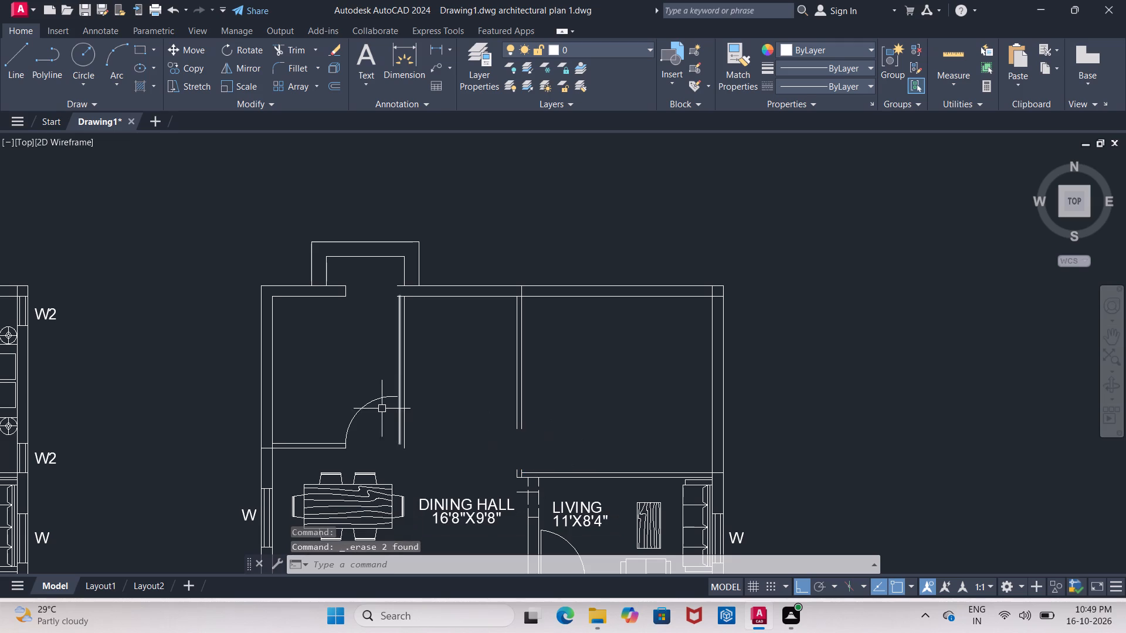
{"action": "left_click", "coordinate": [371, 403]}
{"action": "key", "text": "Delete"}
Erase the dining hall's W window with its tag, the dining table set, and the room label.
{"action": "scroll", "coordinate": [395, 424], "scroll_direction": "down", "scroll_amount": 1}
{"action": "middle_click_drag", "start_coordinate": [395, 424], "coordinate": [425, 376]}
{"action": "left_click", "coordinate": [303, 414]}
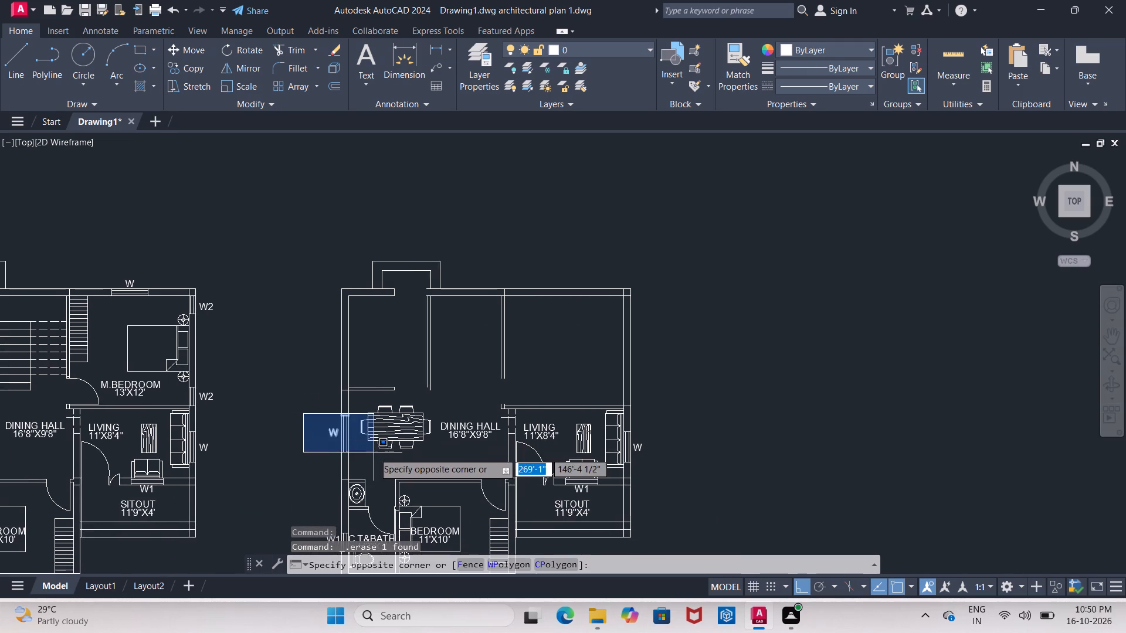
{"action": "left_click", "coordinate": [374, 452]}
{"action": "key", "text": "Delete"}
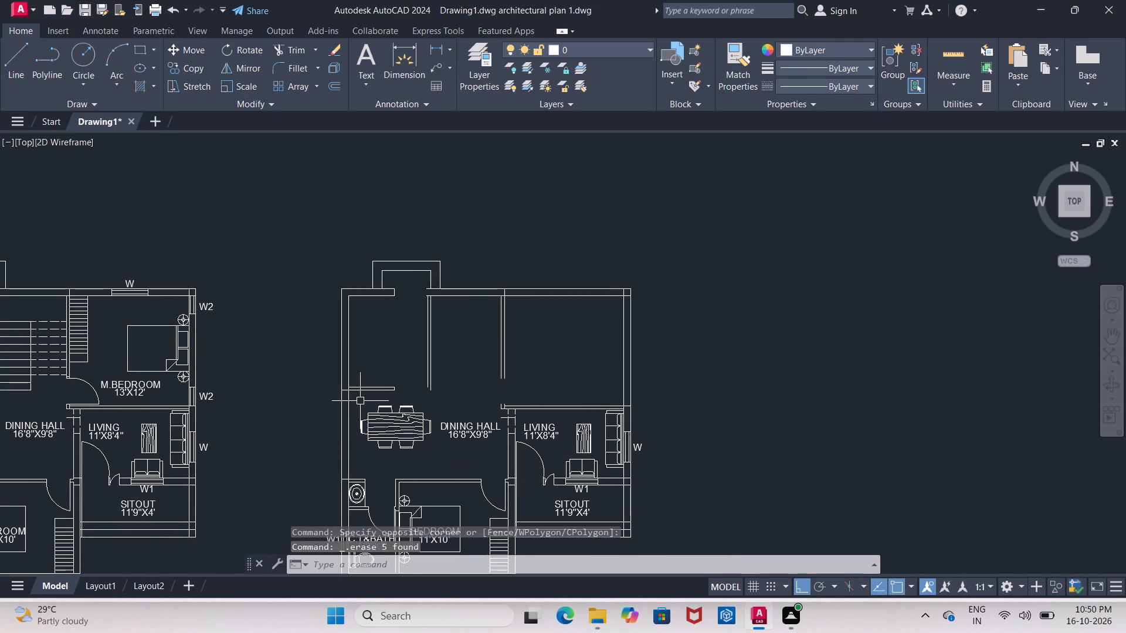
{"action": "left_click", "coordinate": [360, 401]}
{"action": "left_click", "coordinate": [452, 457]}
{"action": "key", "text": "Delete"}
{"action": "left_click", "coordinate": [428, 411]}
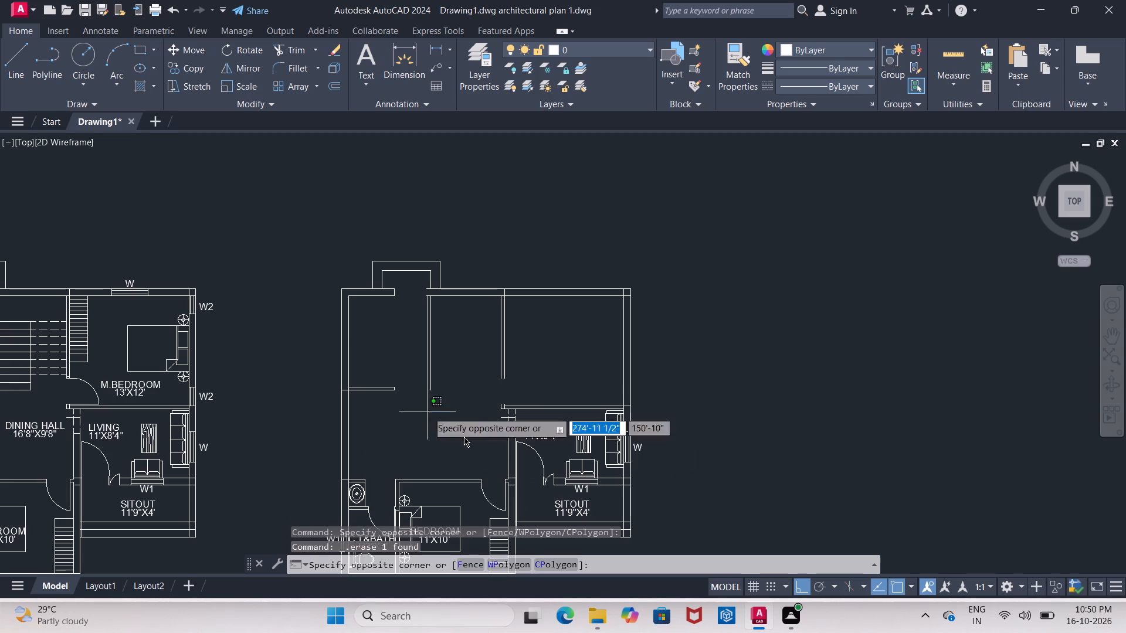
{"action": "left_click", "coordinate": [505, 448]}
{"action": "key", "text": "Delete"}
Erase the living room's coffee table, the small sofa, and the W1 window with its tag.
{"action": "scroll", "coordinate": [579, 442], "scroll_direction": "up", "scroll_amount": 1}
{"action": "left_click", "coordinate": [575, 430]}
{"action": "key", "text": "Delete"}
{"action": "left_click", "coordinate": [553, 448]}
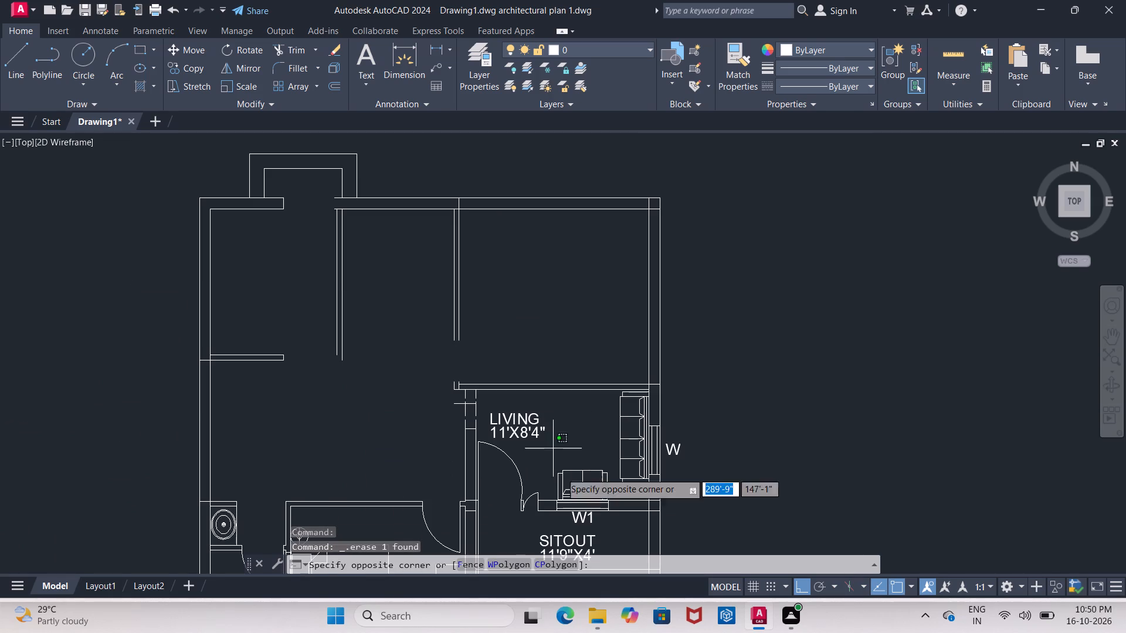
{"action": "left_click", "coordinate": [618, 522]}
{"action": "key", "text": "Delete"}
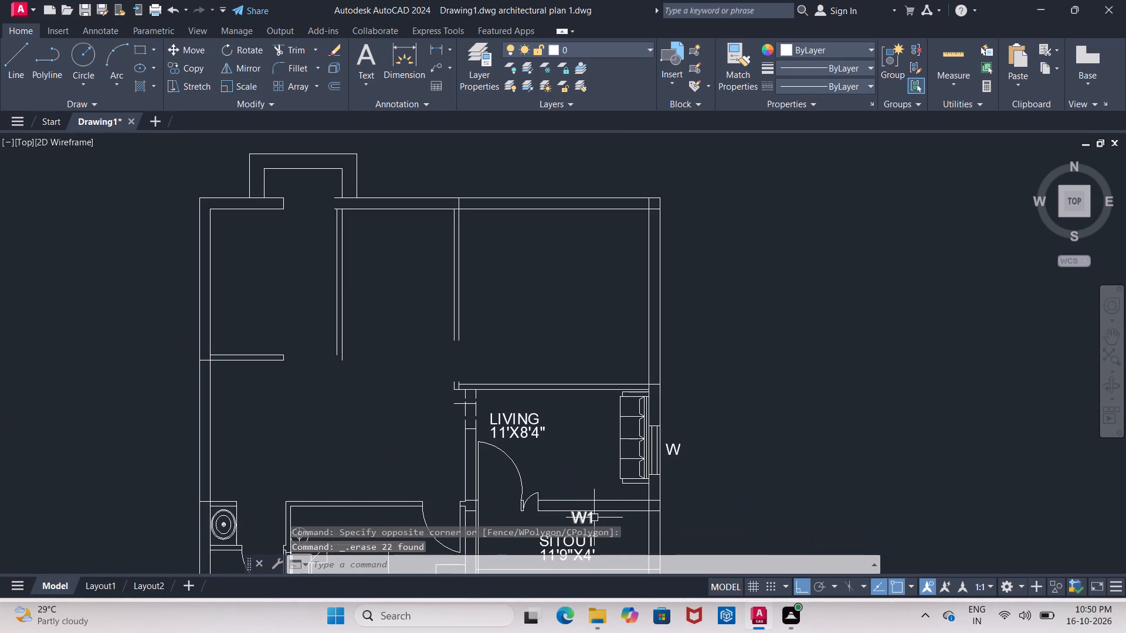
{"action": "left_click", "coordinate": [594, 518]}
{"action": "key", "text": "Delete"}
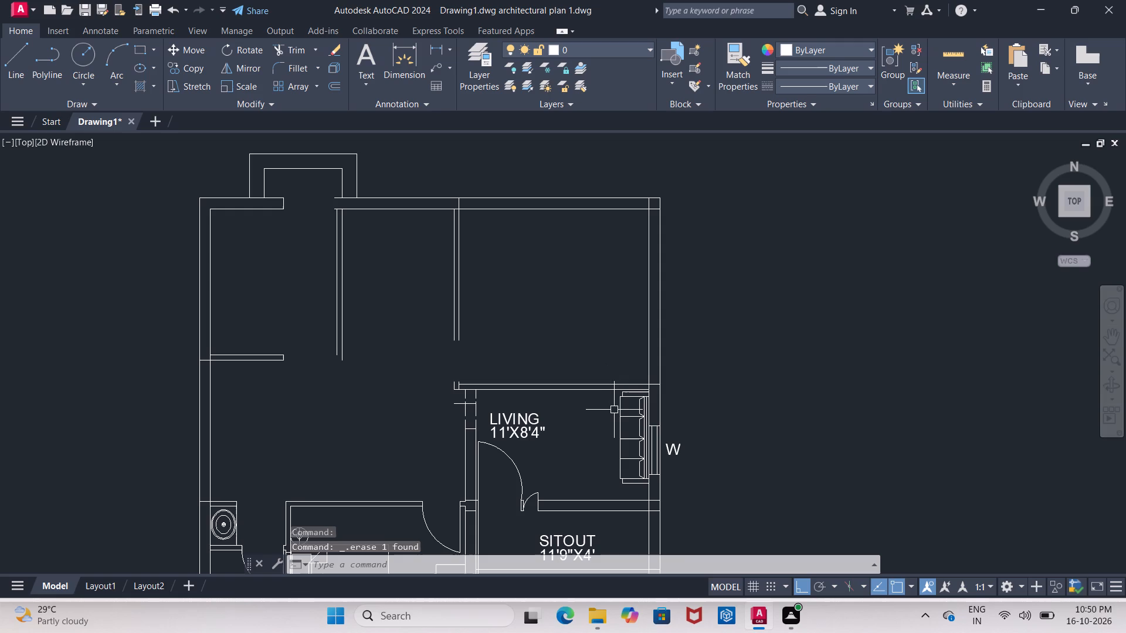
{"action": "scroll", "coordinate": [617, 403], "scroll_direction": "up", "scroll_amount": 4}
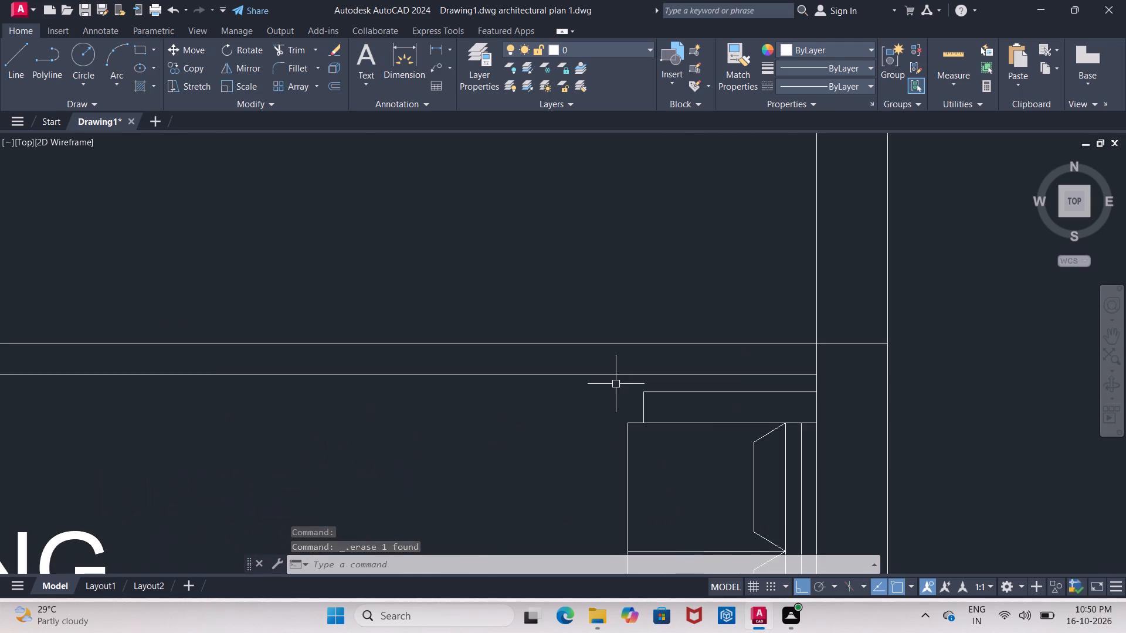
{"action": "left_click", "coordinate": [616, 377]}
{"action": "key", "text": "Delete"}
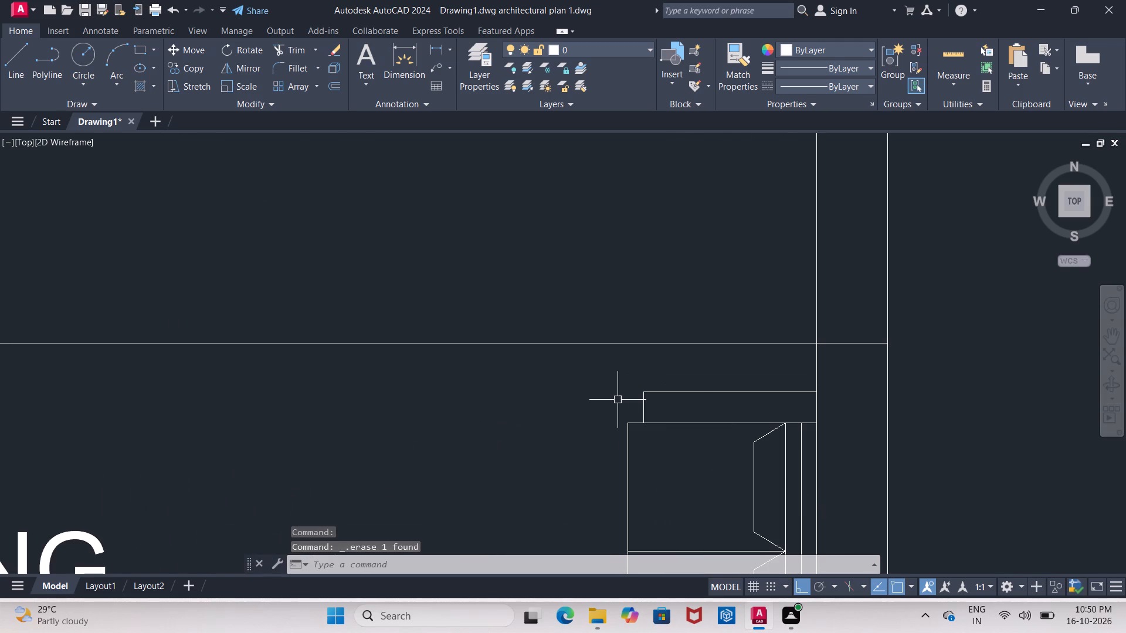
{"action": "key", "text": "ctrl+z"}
Erase the living room's long sofa and the W window behind it, including its tag.
{"action": "scroll", "coordinate": [618, 403], "scroll_direction": "down", "scroll_amount": 1}
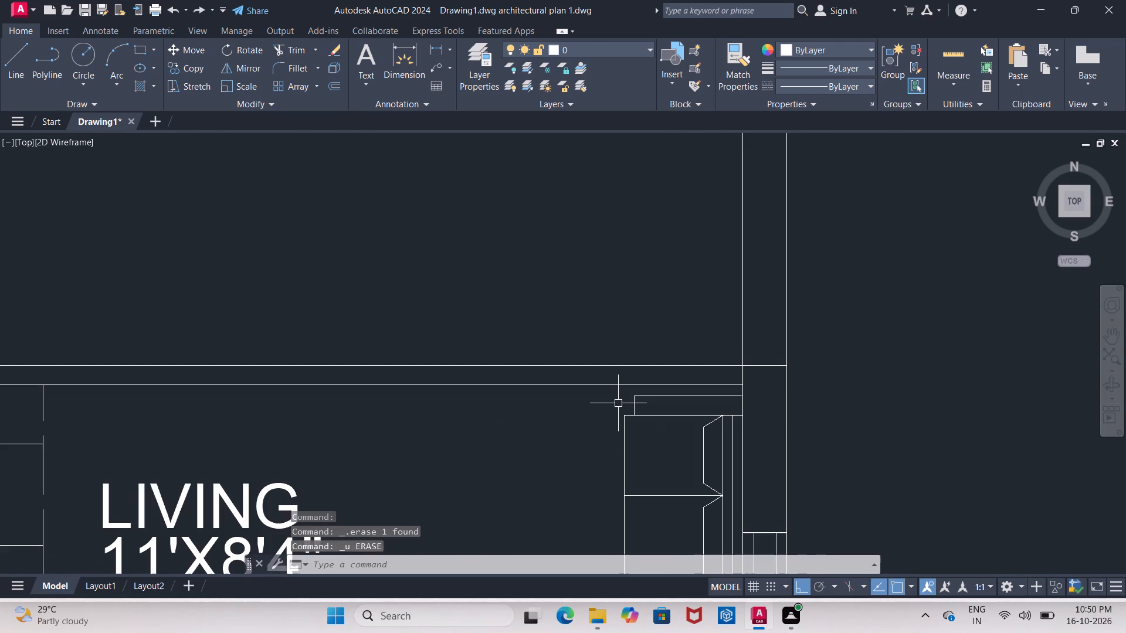
{"action": "left_click", "coordinate": [609, 392]}
{"action": "middle_click_drag", "start_coordinate": [732, 480], "coordinate": [723, 444]}
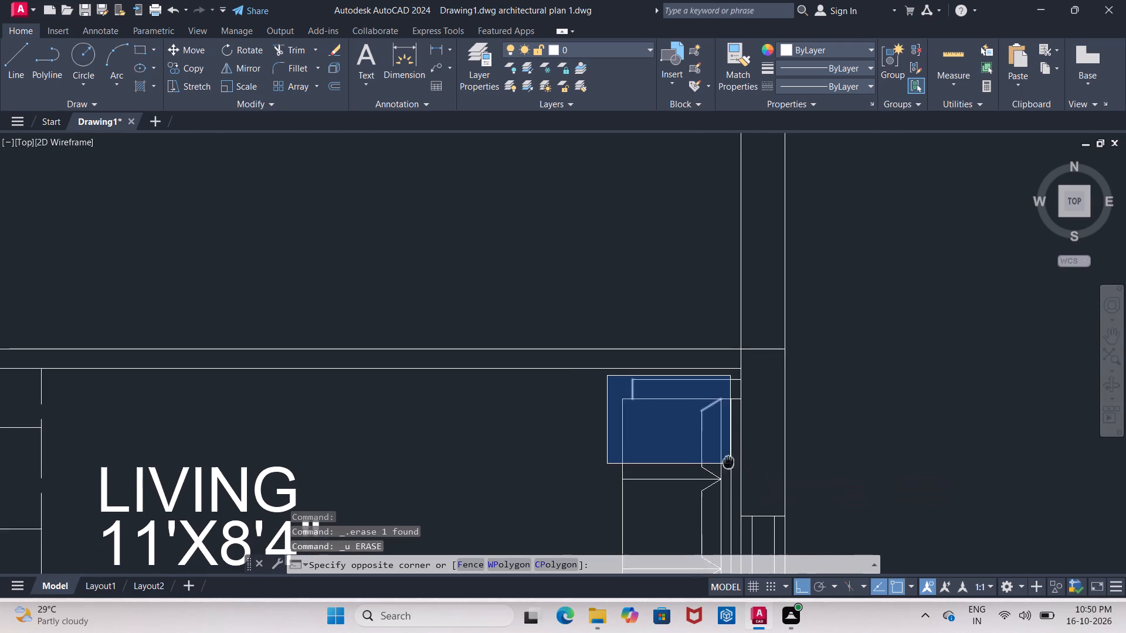
{"action": "middle_click_drag", "start_coordinate": [723, 444], "coordinate": [710, 400]}
{"action": "middle_click_drag", "start_coordinate": [740, 425], "coordinate": [731, 343]}
{"action": "middle_click_drag", "start_coordinate": [748, 468], "coordinate": [751, 468]}
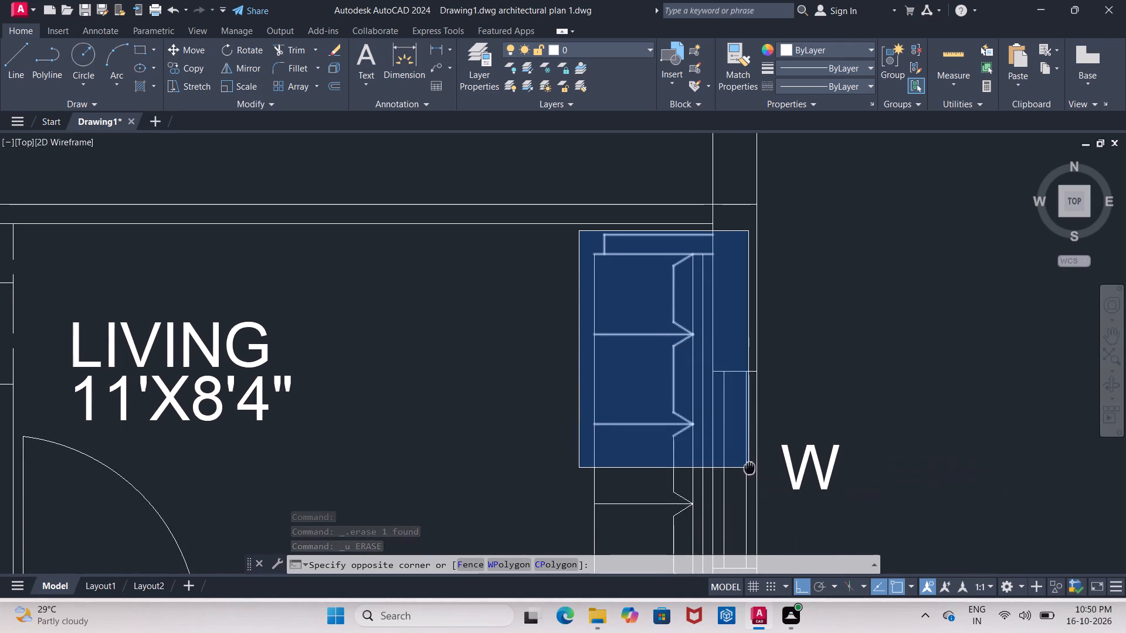
{"action": "middle_click_drag", "start_coordinate": [751, 468], "coordinate": [751, 302]}
{"action": "left_click", "coordinate": [818, 449]}
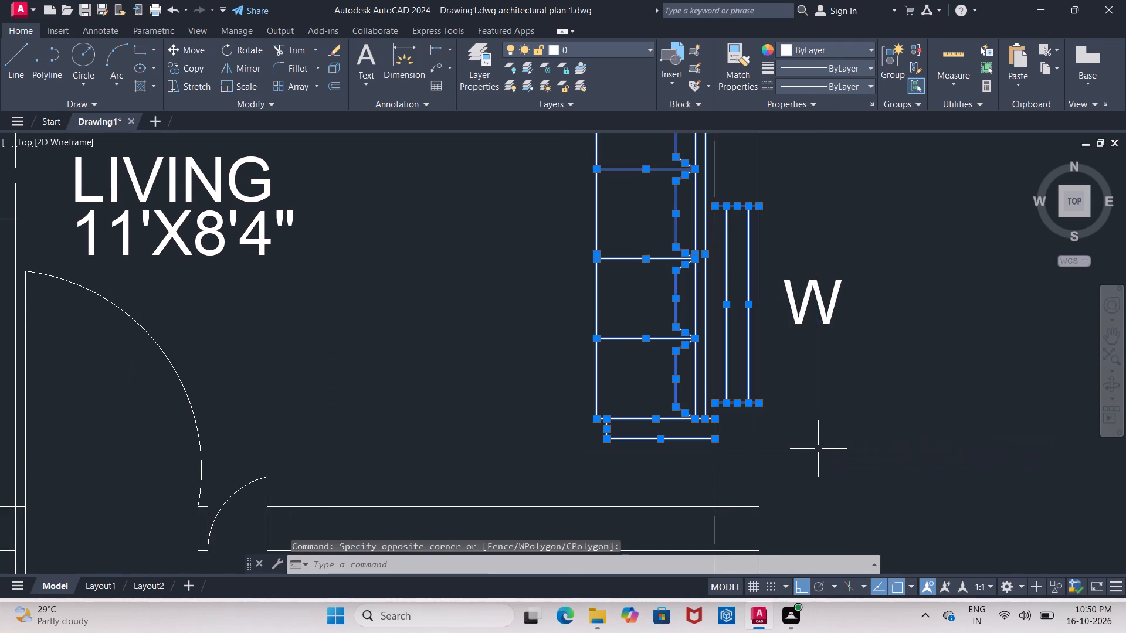
{"action": "key", "text": "Delete"}
{"action": "scroll", "coordinate": [821, 443], "scroll_direction": "down", "scroll_amount": 1}
{"action": "left_click", "coordinate": [823, 353]}
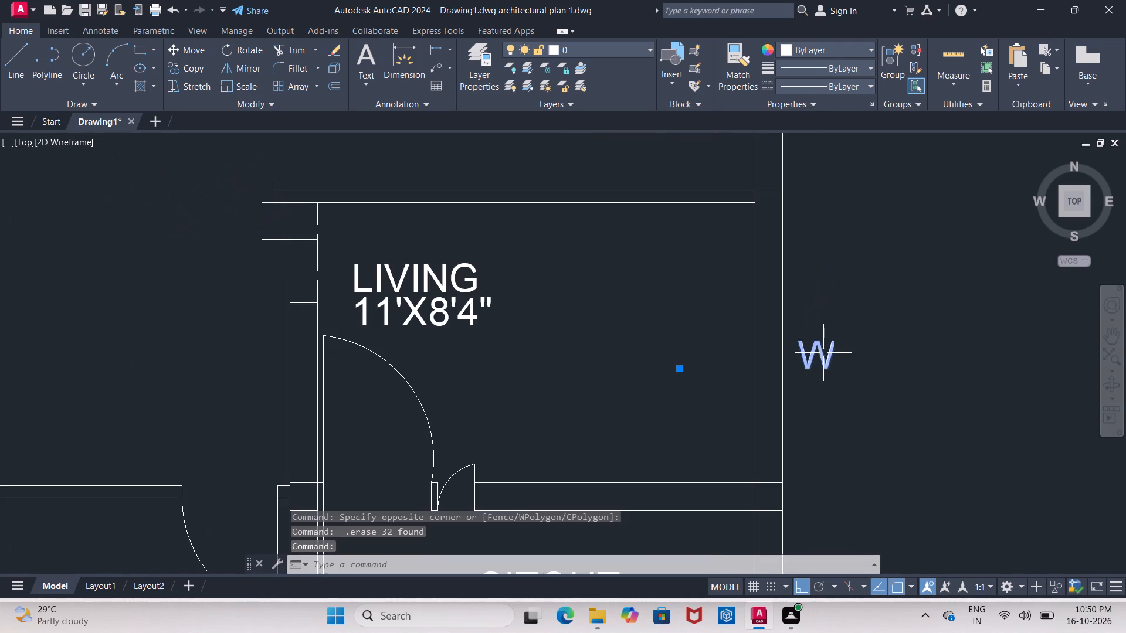
{"action": "key", "text": "Delete"}
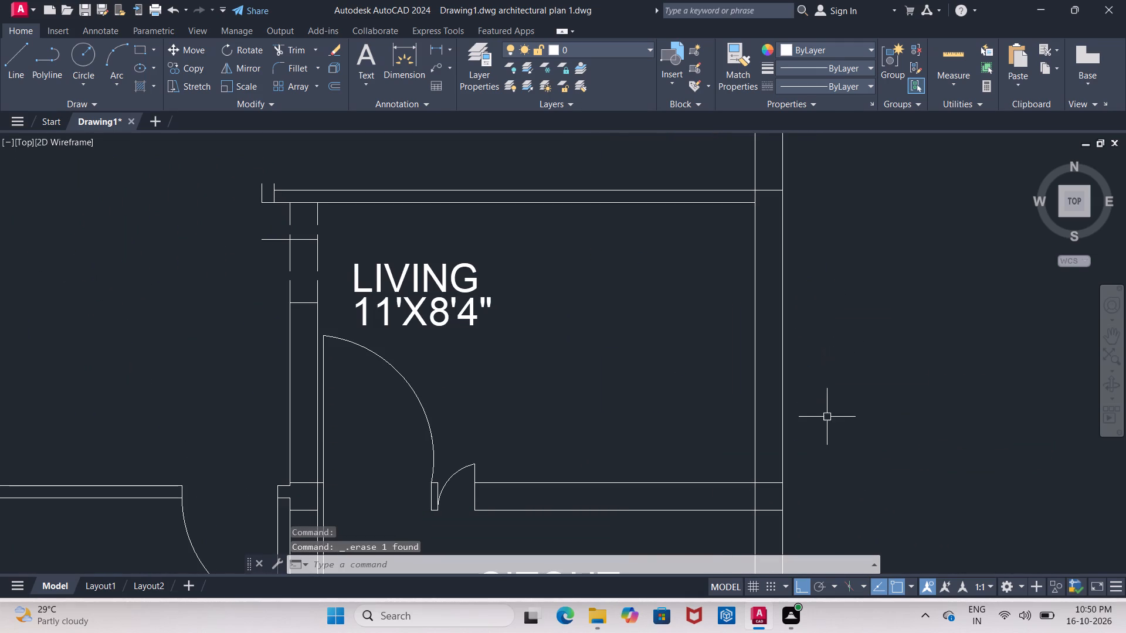
Erase the LIVING 11'X8'4" room label from the copied plan.
{"action": "middle_click_drag", "start_coordinate": [827, 417], "coordinate": [877, 304]}
{"action": "scroll", "coordinate": [399, 159], "scroll_direction": "down", "scroll_amount": 1}
{"action": "middle_click_drag", "start_coordinate": [401, 161], "coordinate": [415, 230]}
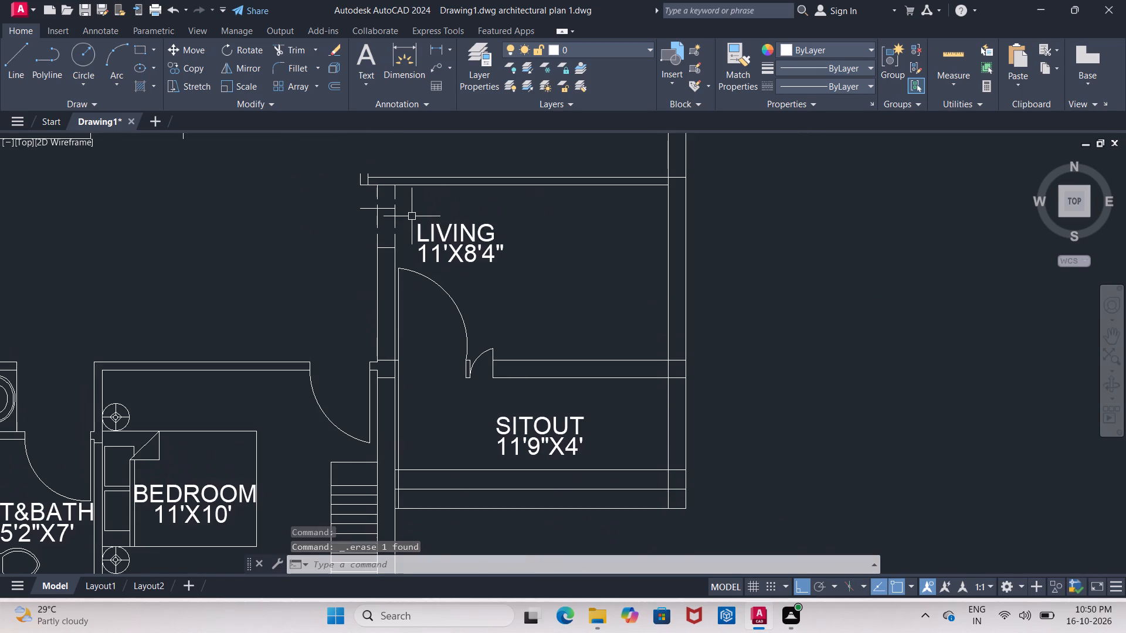
{"action": "left_click", "coordinate": [420, 229]}
{"action": "left_click", "coordinate": [451, 252]}
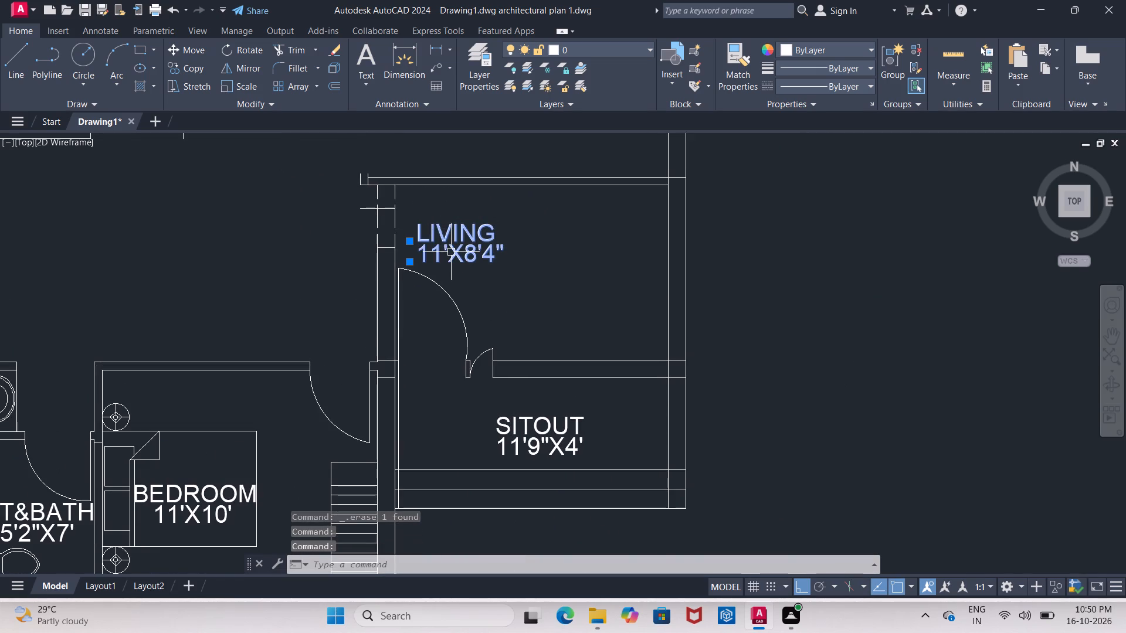
{"action": "key", "text": "Delete"}
Erase the dashed opening lines and the short cross line in the wall between dining hall and living room.
{"action": "left_click", "coordinate": [378, 217]}
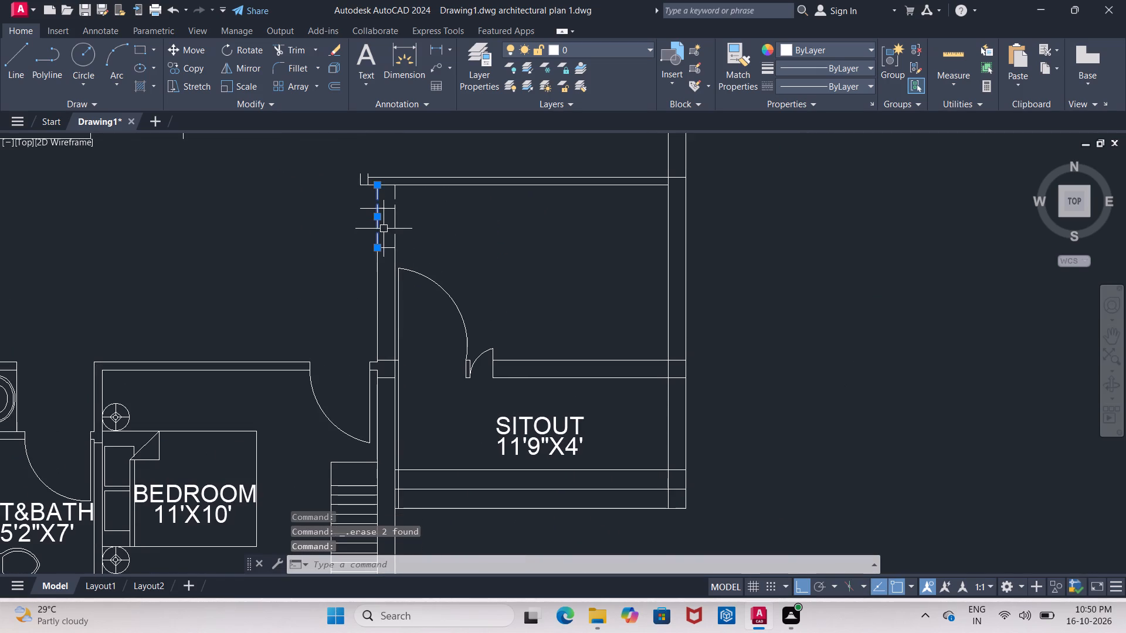
{"action": "left_click", "coordinate": [391, 223]}
{"action": "key", "text": "Delete"}
{"action": "left_click", "coordinate": [380, 210]}
{"action": "key", "text": "Delete"}
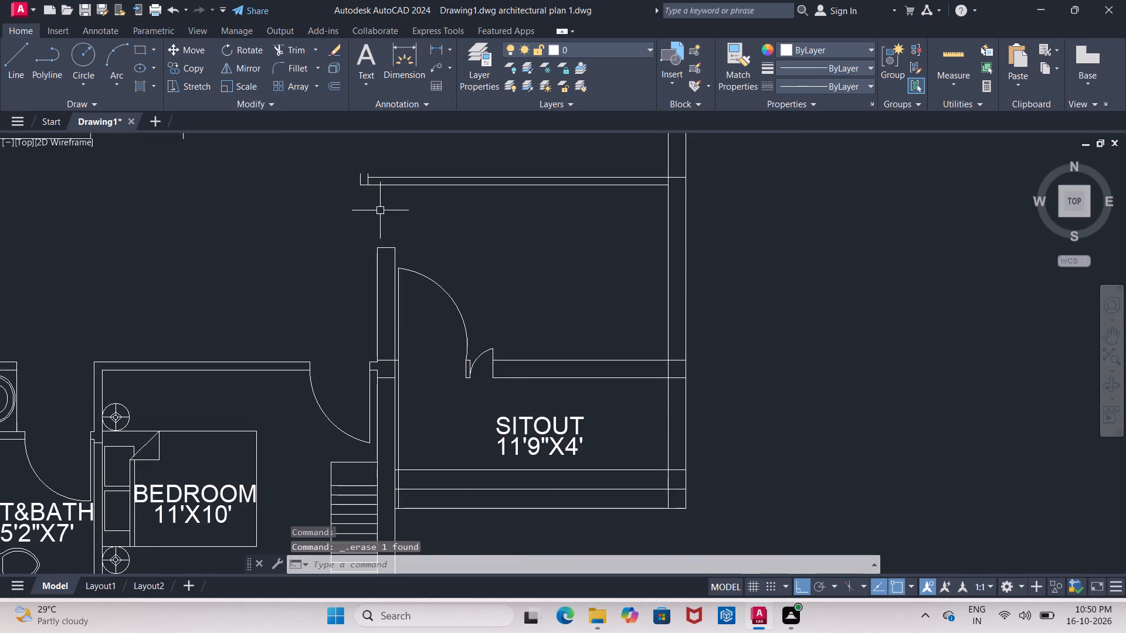
Erase the double door between living room and sitout, including both swings, leaves, jamb lines and the line down the sitout's side wall.
{"action": "left_click", "coordinate": [431, 278]}
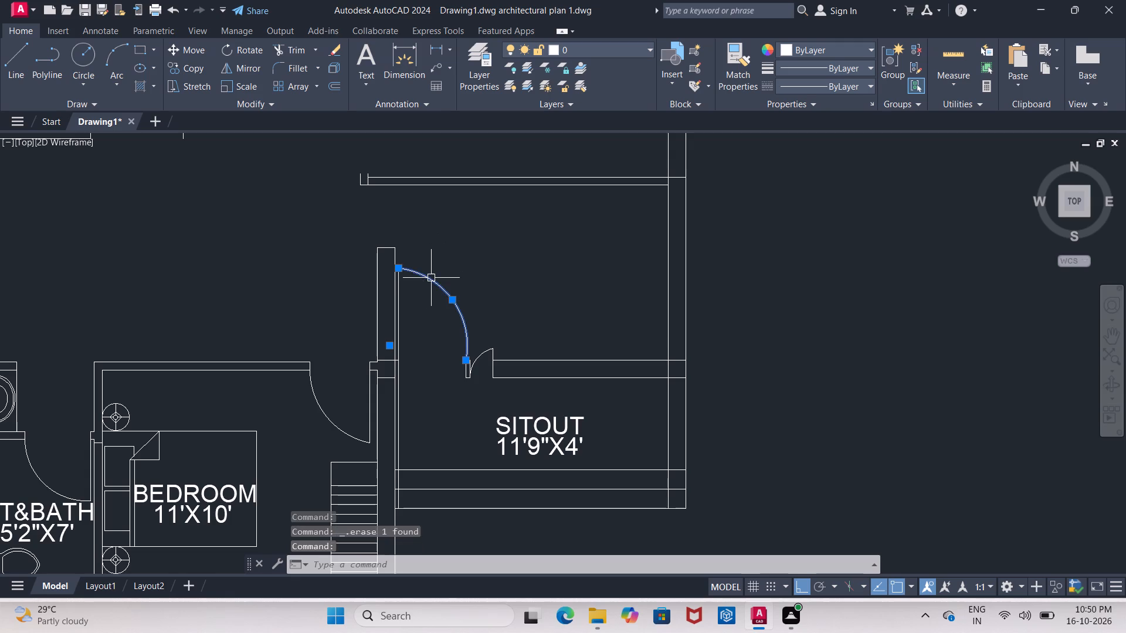
{"action": "left_click", "coordinate": [400, 309]}
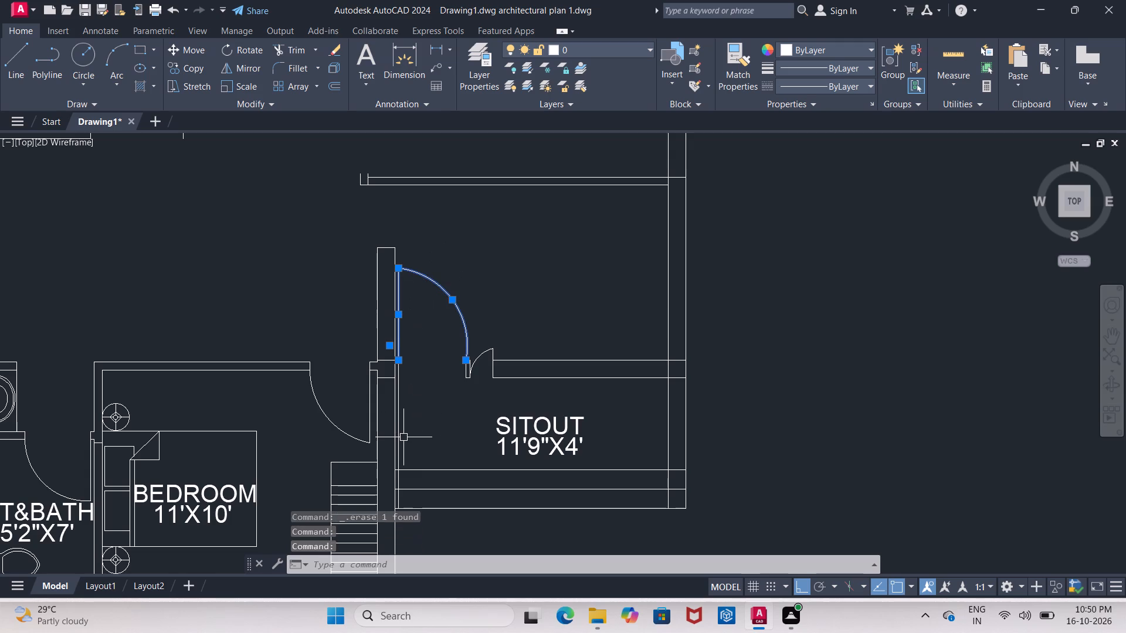
{"action": "left_click", "coordinate": [400, 441]}
{"action": "left_click", "coordinate": [486, 352]}
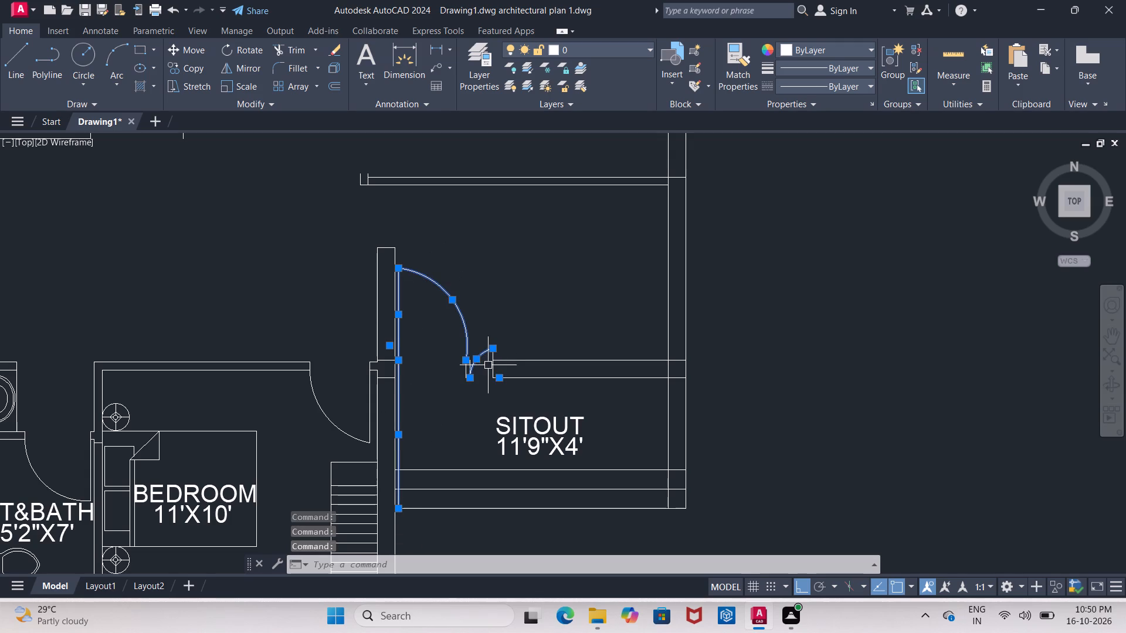
{"action": "left_click", "coordinate": [493, 370]}
{"action": "key", "text": "Delete"}
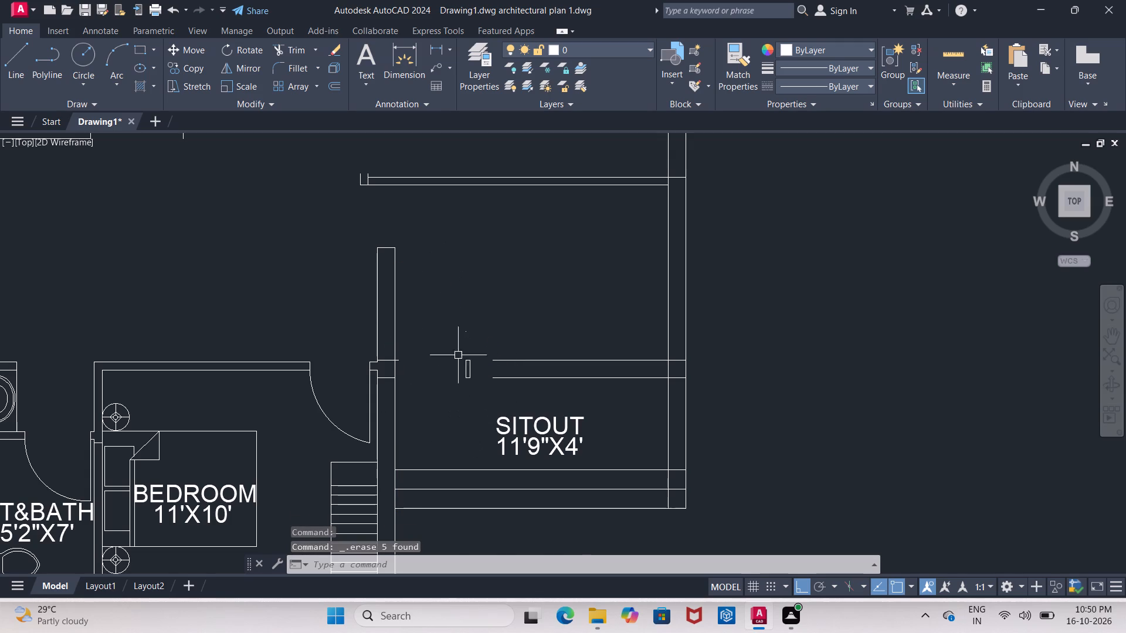
{"action": "left_click", "coordinate": [453, 345]}
{"action": "left_click", "coordinate": [487, 403]}
{"action": "key", "text": "Delete"}
Erase the SITOUT 11'9"X4' room label from the copied plan.
{"action": "left_click", "coordinate": [472, 401]}
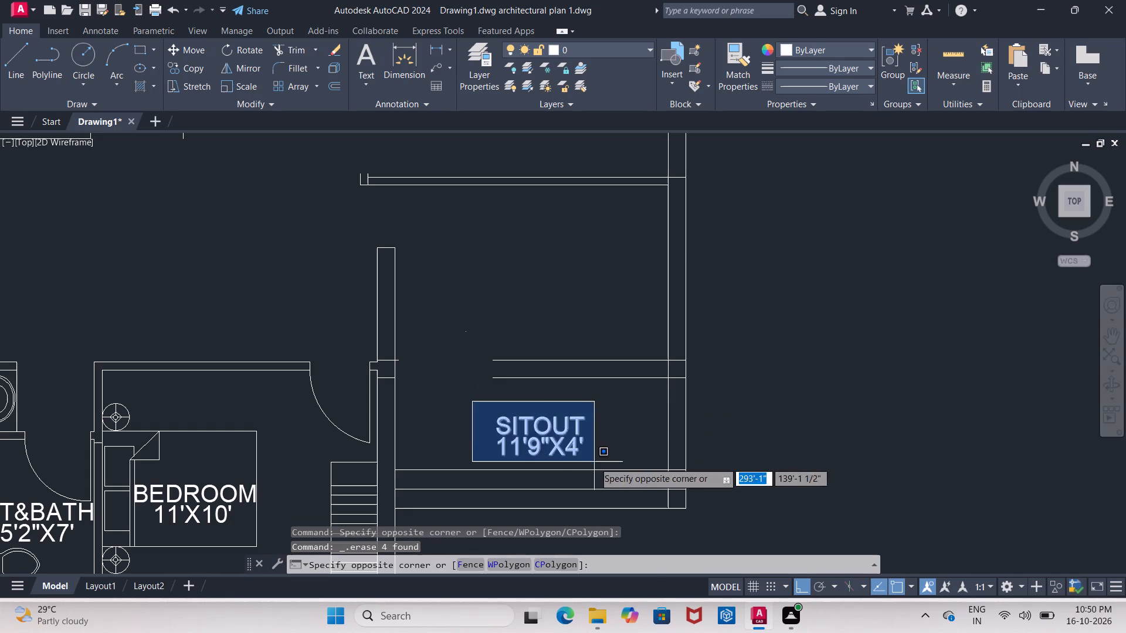
{"action": "left_click", "coordinate": [594, 462]}
{"action": "key", "text": "Delete"}
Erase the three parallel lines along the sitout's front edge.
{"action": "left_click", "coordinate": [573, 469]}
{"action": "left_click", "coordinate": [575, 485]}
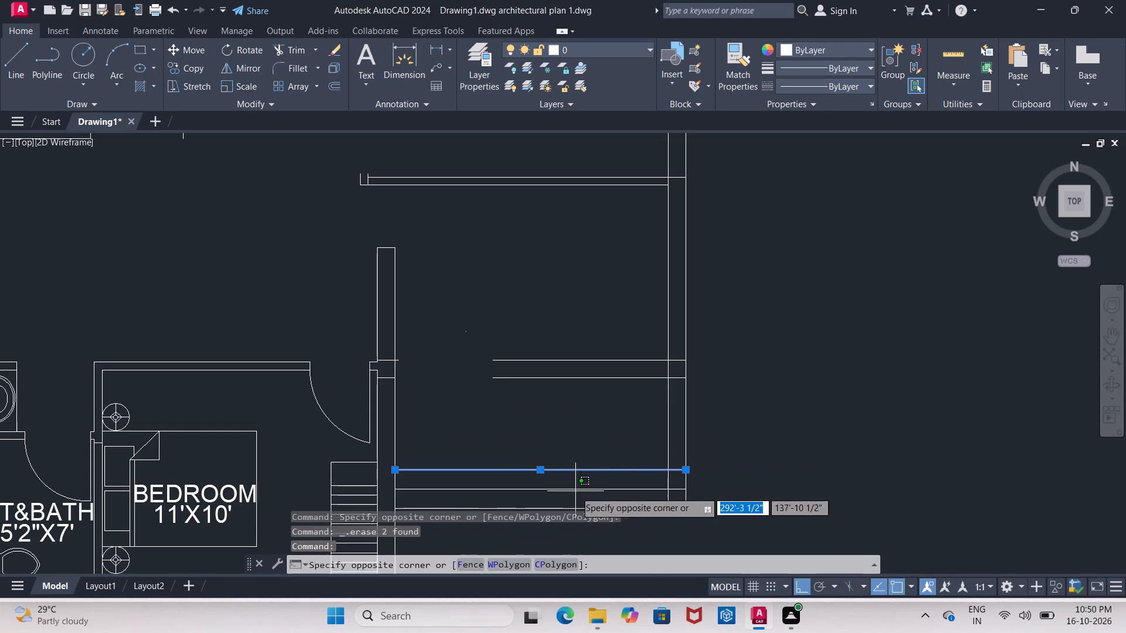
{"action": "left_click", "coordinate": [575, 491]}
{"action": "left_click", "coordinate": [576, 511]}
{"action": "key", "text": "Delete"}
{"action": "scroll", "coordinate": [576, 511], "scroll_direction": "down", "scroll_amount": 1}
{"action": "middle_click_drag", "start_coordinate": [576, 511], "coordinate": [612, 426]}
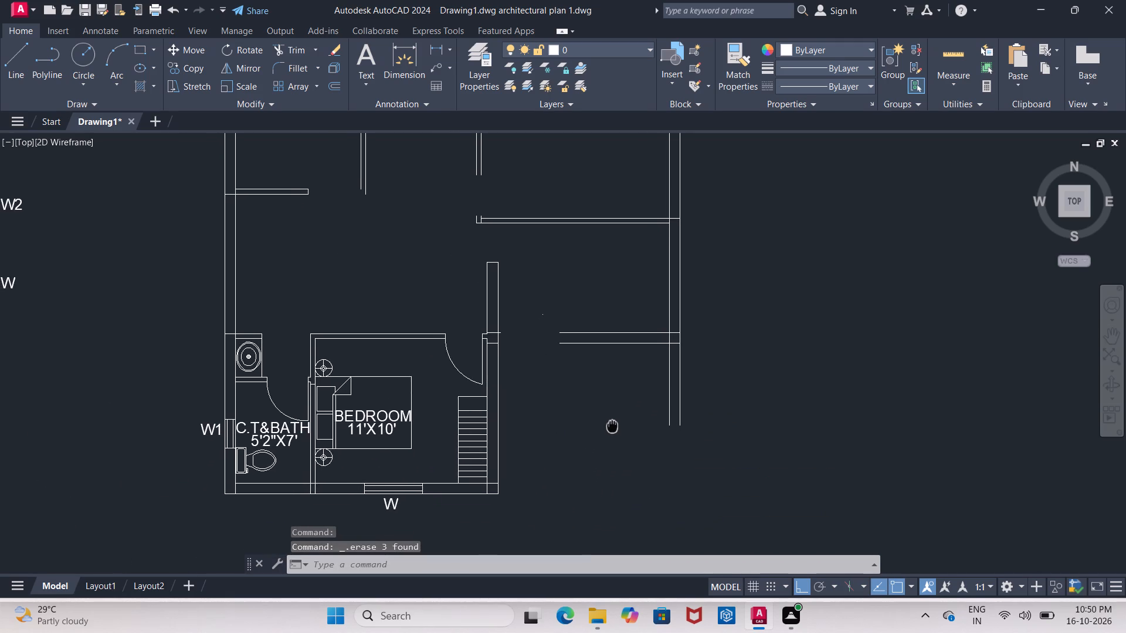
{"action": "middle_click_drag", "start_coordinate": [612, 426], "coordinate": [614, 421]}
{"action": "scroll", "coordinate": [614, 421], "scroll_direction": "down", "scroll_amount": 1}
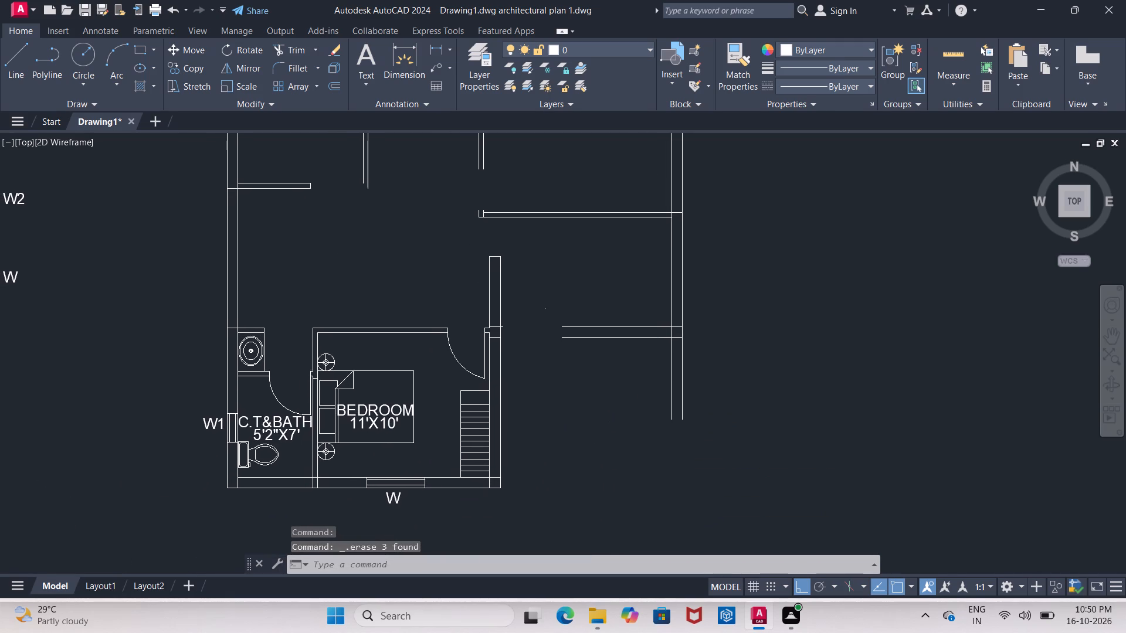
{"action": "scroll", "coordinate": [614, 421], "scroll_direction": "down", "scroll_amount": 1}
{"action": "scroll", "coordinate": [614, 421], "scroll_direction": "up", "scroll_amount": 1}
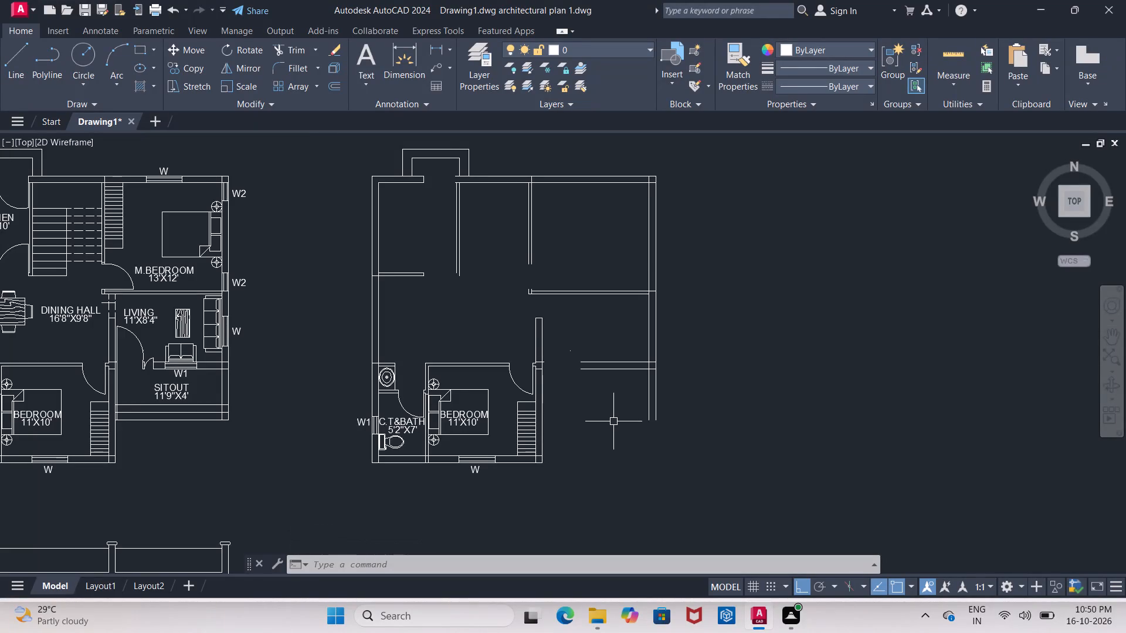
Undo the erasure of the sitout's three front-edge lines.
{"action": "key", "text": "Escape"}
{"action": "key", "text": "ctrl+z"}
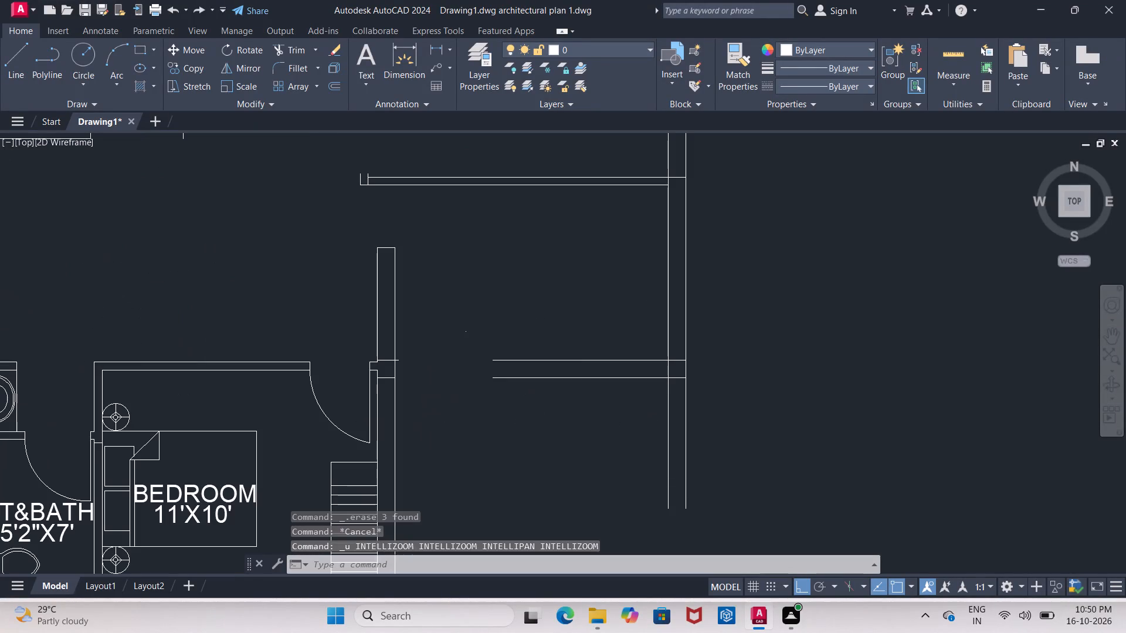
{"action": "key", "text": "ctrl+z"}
Trim the outer side wall's inner line across the sitout and erase its leftover piece between the front-edge lines.
{"action": "scroll", "coordinate": [613, 421], "scroll_direction": "down", "scroll_amount": 2}
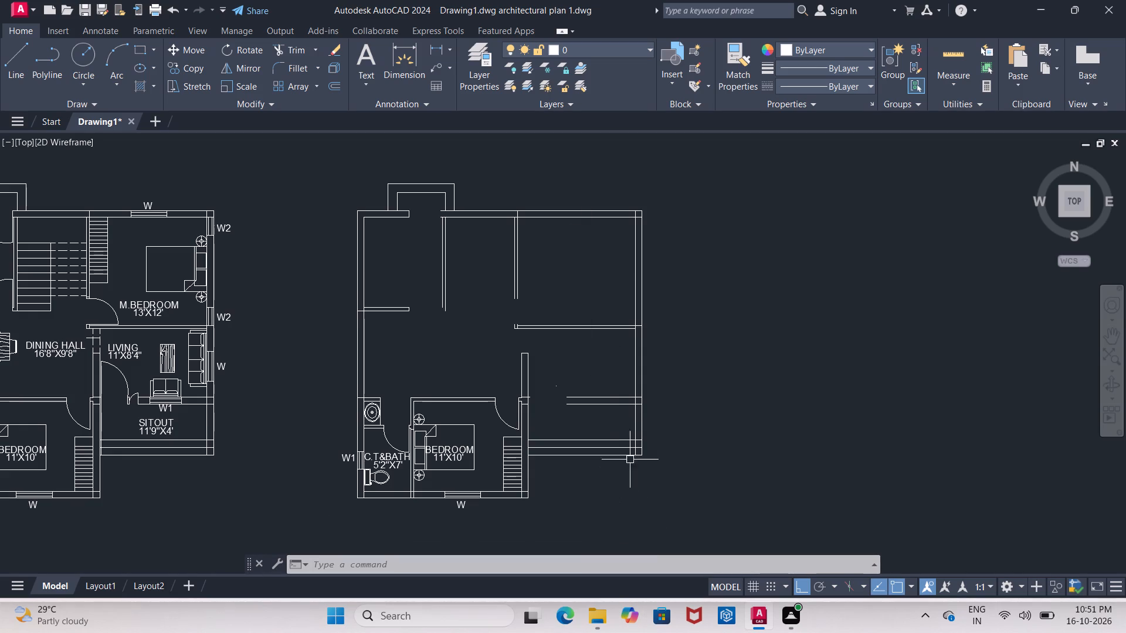
{"action": "scroll", "coordinate": [633, 420], "scroll_direction": "up", "scroll_amount": 1}
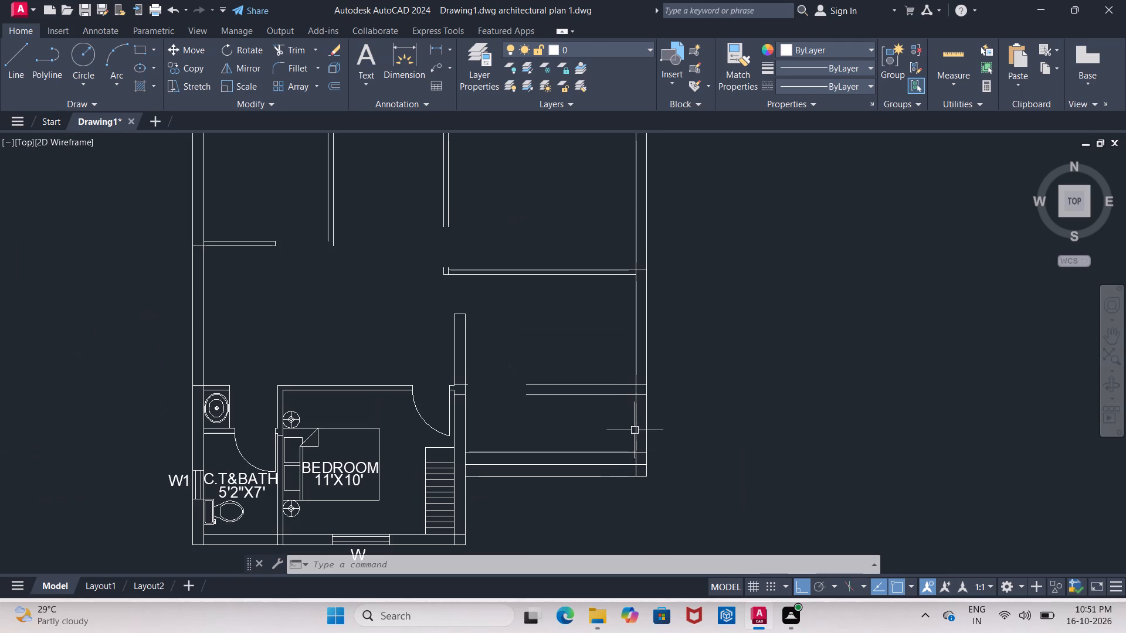
{"action": "key", "text": "Escape"}
{"action": "type", "text": "TR"}
{"action": "key", "text": "Return"}
{"action": "key", "text": "Return"}
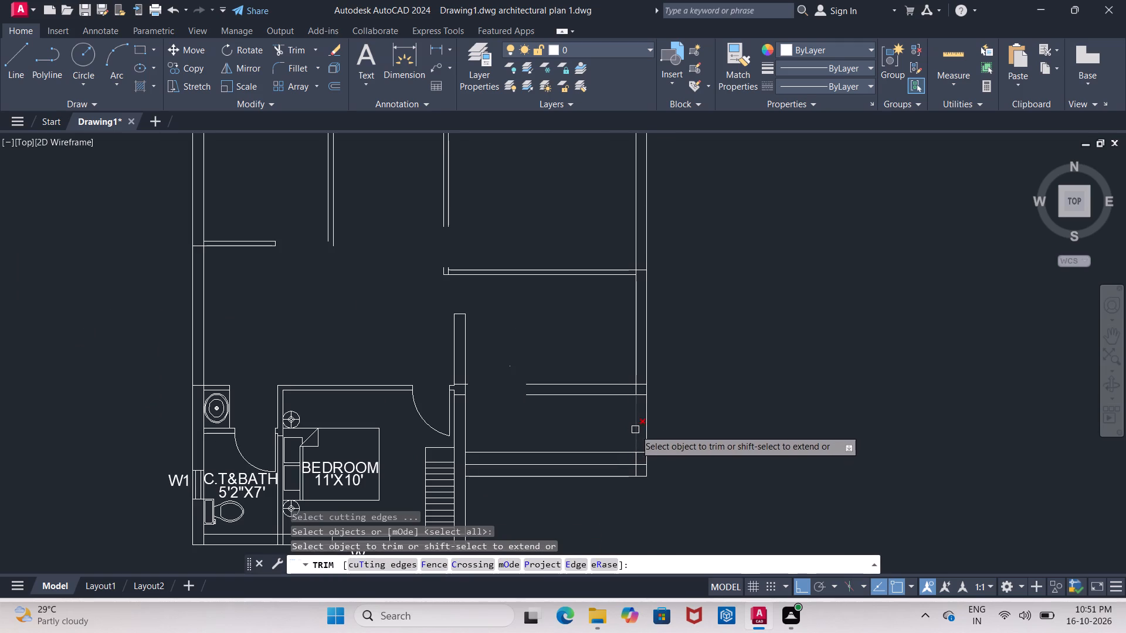
{"action": "left_click", "coordinate": [636, 429]}
{"action": "scroll", "coordinate": [635, 522], "scroll_direction": "up", "scroll_amount": 2}
{"action": "left_click", "coordinate": [632, 363]}
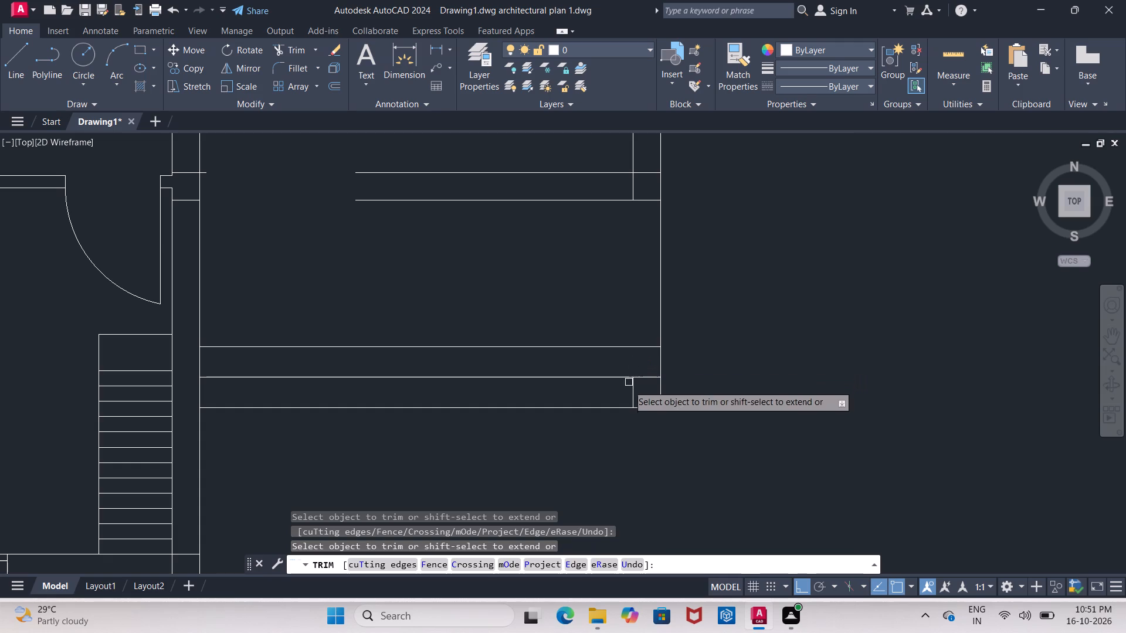
{"action": "left_click", "coordinate": [633, 394]}
{"action": "key", "text": "Escape"}
{"action": "left_click", "coordinate": [633, 394]}
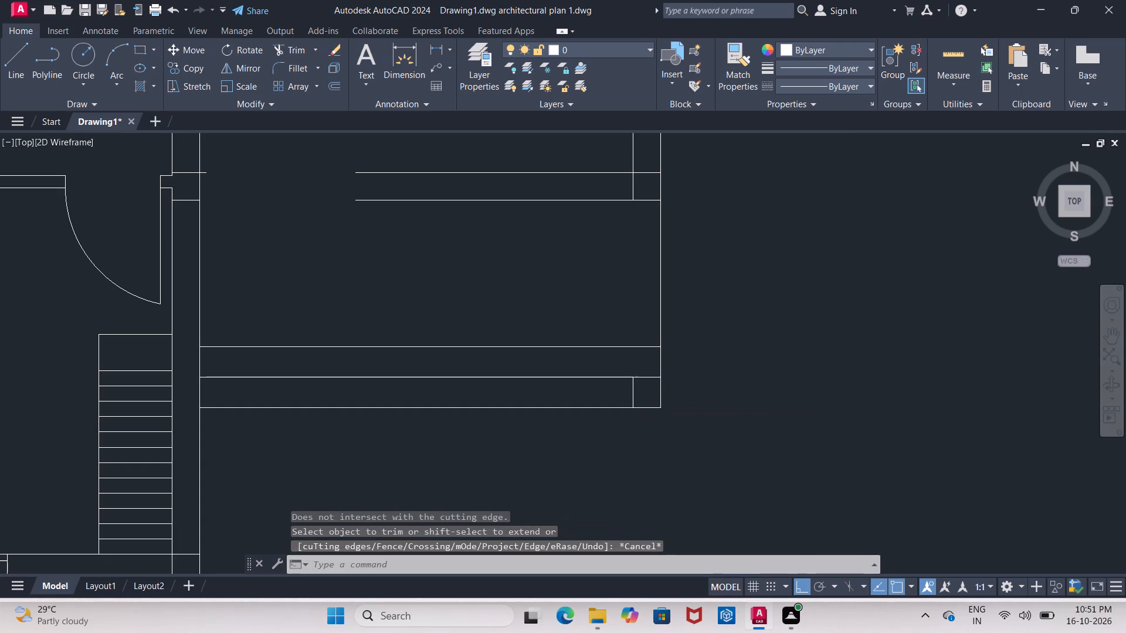
{"action": "key", "text": "Delete"}
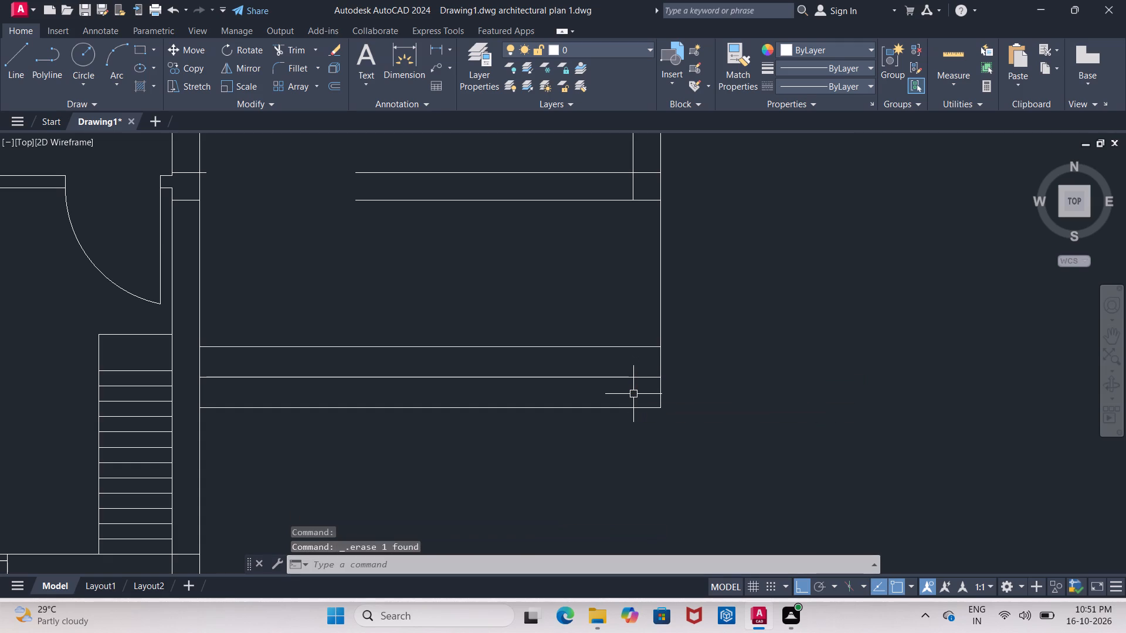
Erase the striped wardrobe along the side wall of the copied plan's 11'X10' bedroom.
{"action": "scroll", "coordinate": [633, 394], "scroll_direction": "down", "scroll_amount": 3}
{"action": "middle_click", "coordinate": [633, 394]}
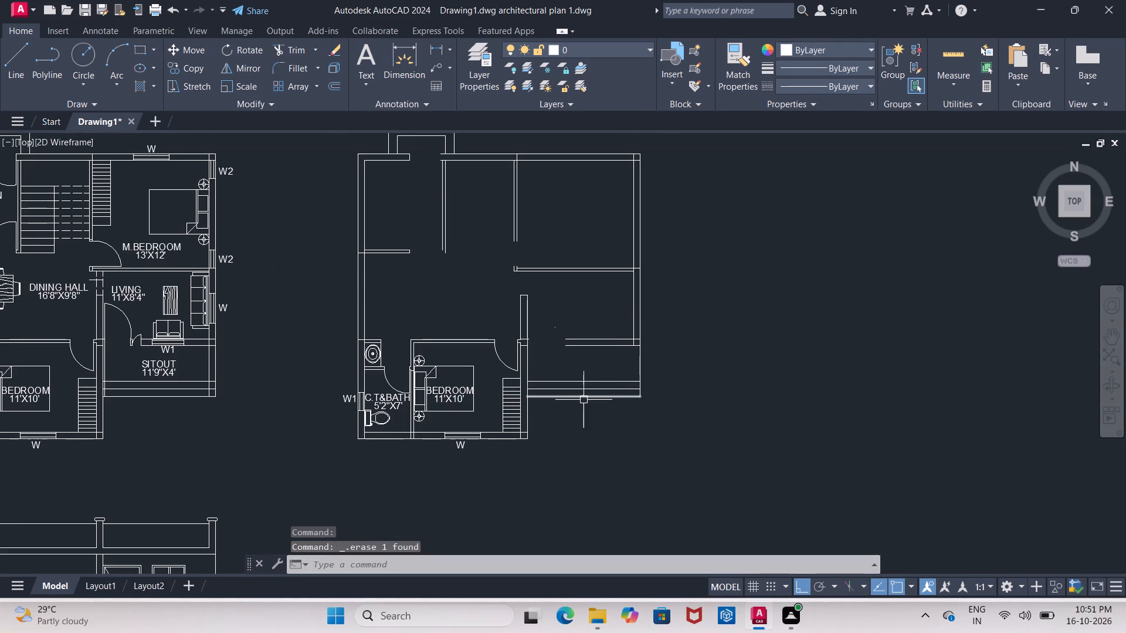
{"action": "left_click", "coordinate": [495, 375]}
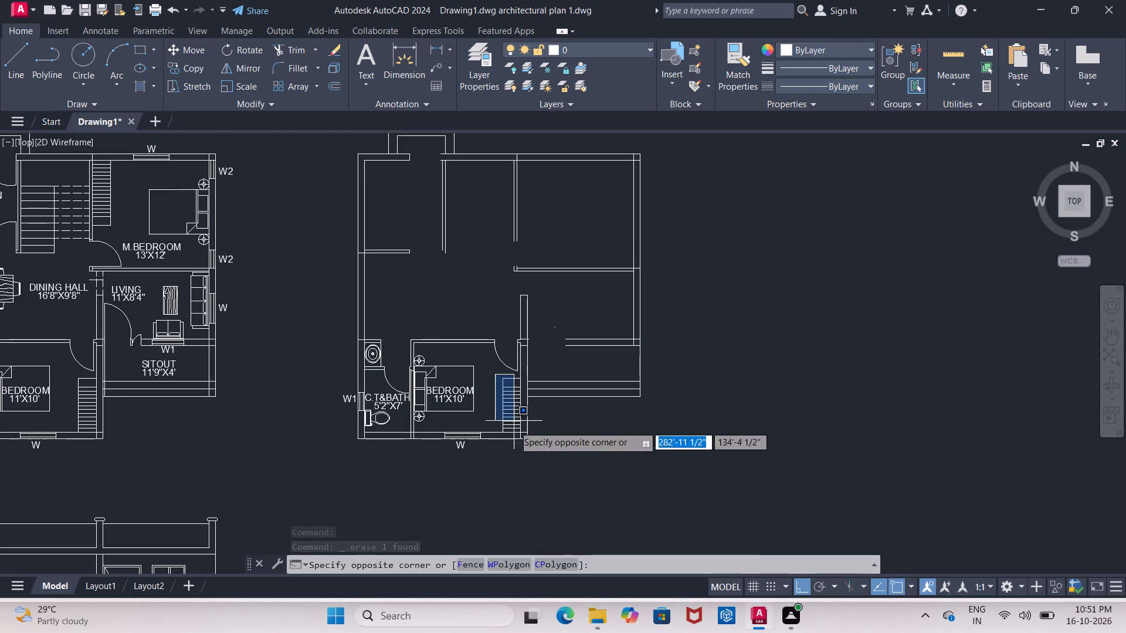
{"action": "left_click", "coordinate": [526, 460]}
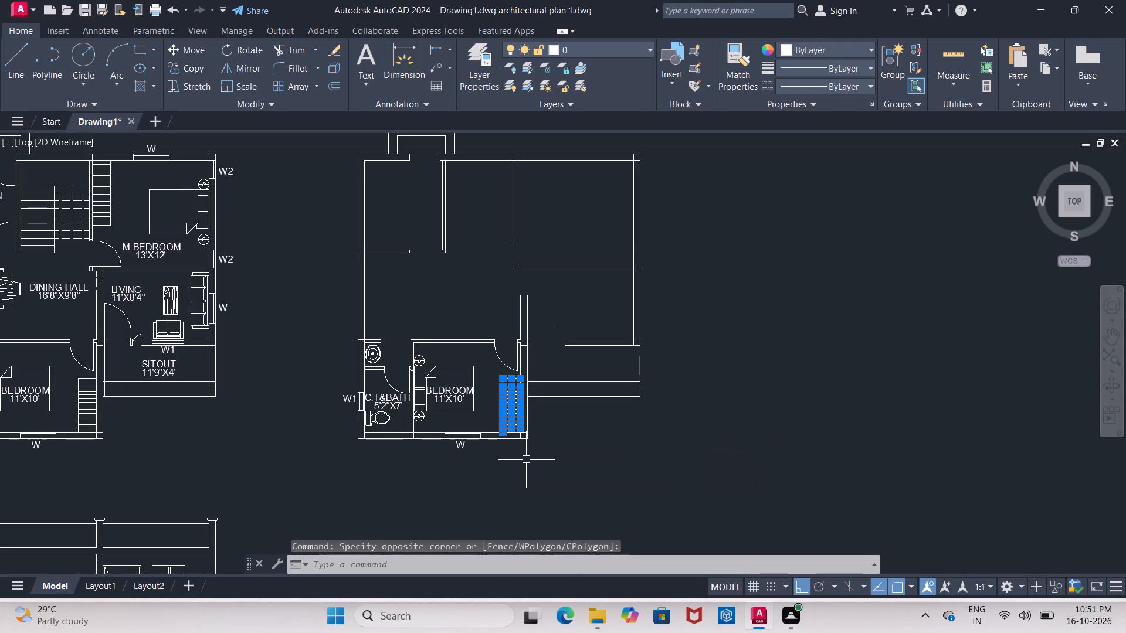
{"action": "key", "text": "Delete"}
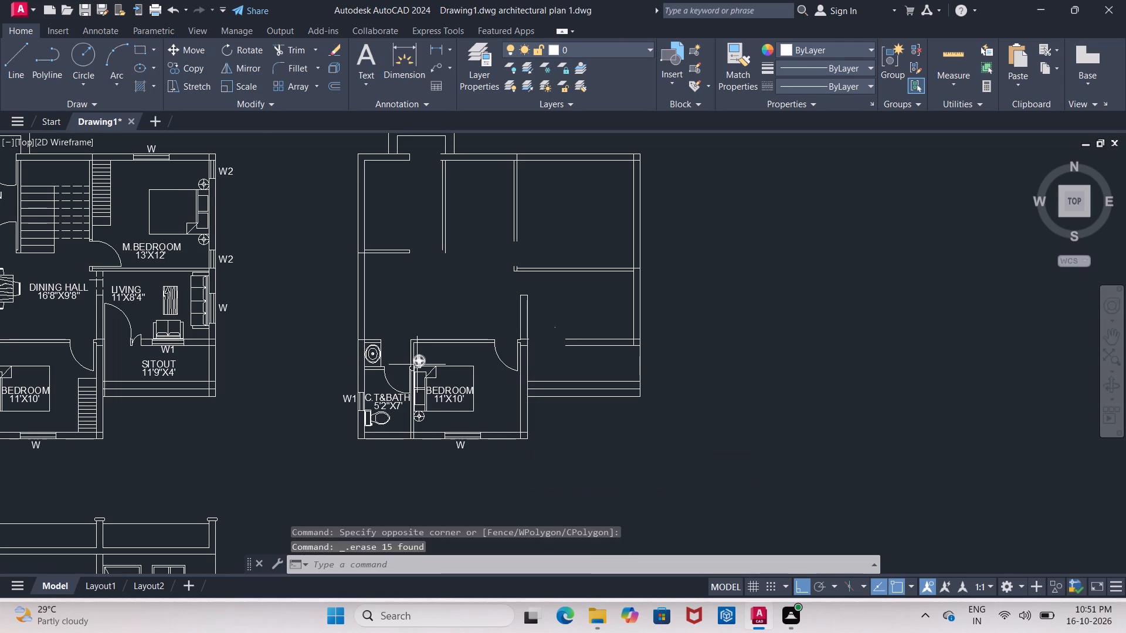
Erase the bed, both round bedside lamps and the BEDROOM 11'X10' label from the copied plan.
{"action": "scroll", "coordinate": [417, 365], "scroll_direction": "up", "scroll_amount": 2}
{"action": "left_click", "coordinate": [420, 360]}
{"action": "left_click", "coordinate": [474, 375]}
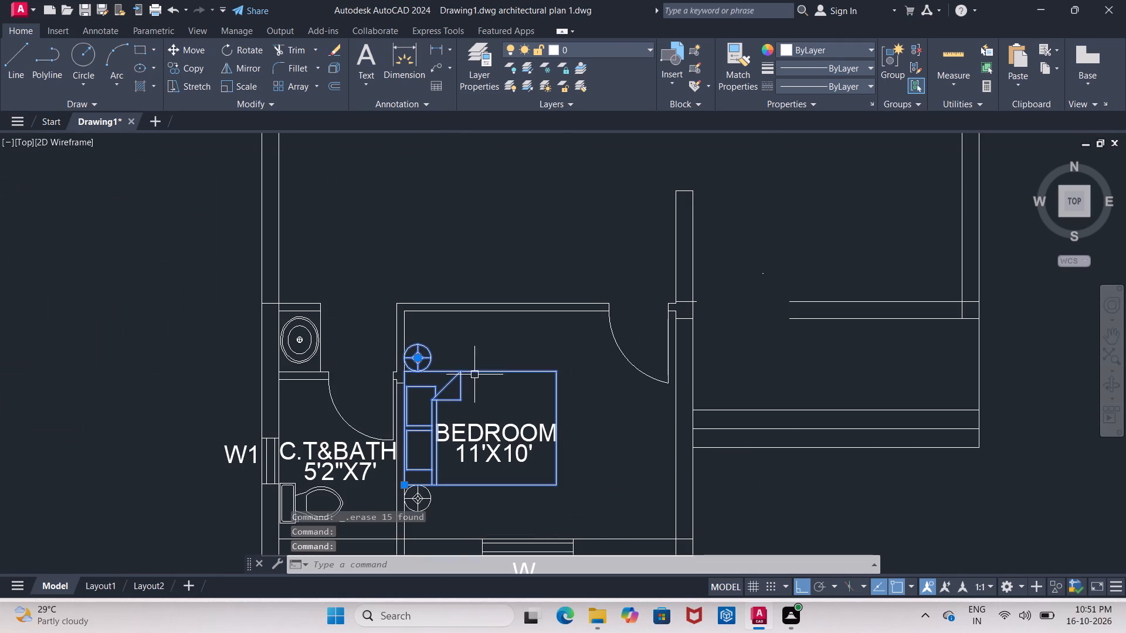
{"action": "left_click", "coordinate": [436, 498]}
{"action": "left_click", "coordinate": [426, 503]}
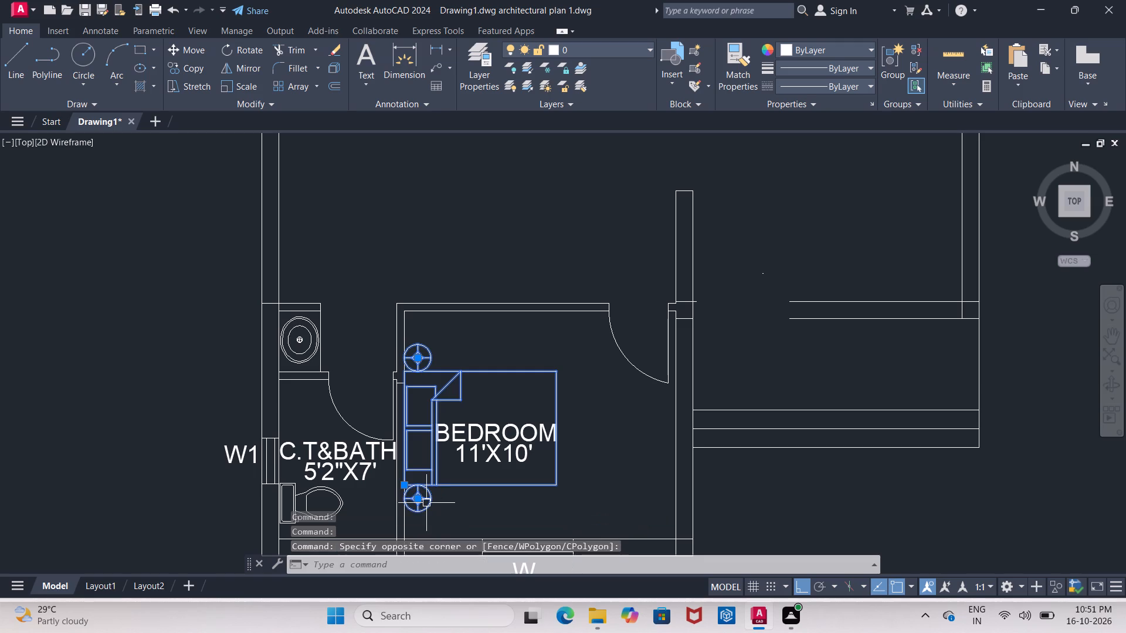
{"action": "key", "text": "Delete"}
{"action": "left_click", "coordinate": [424, 412]}
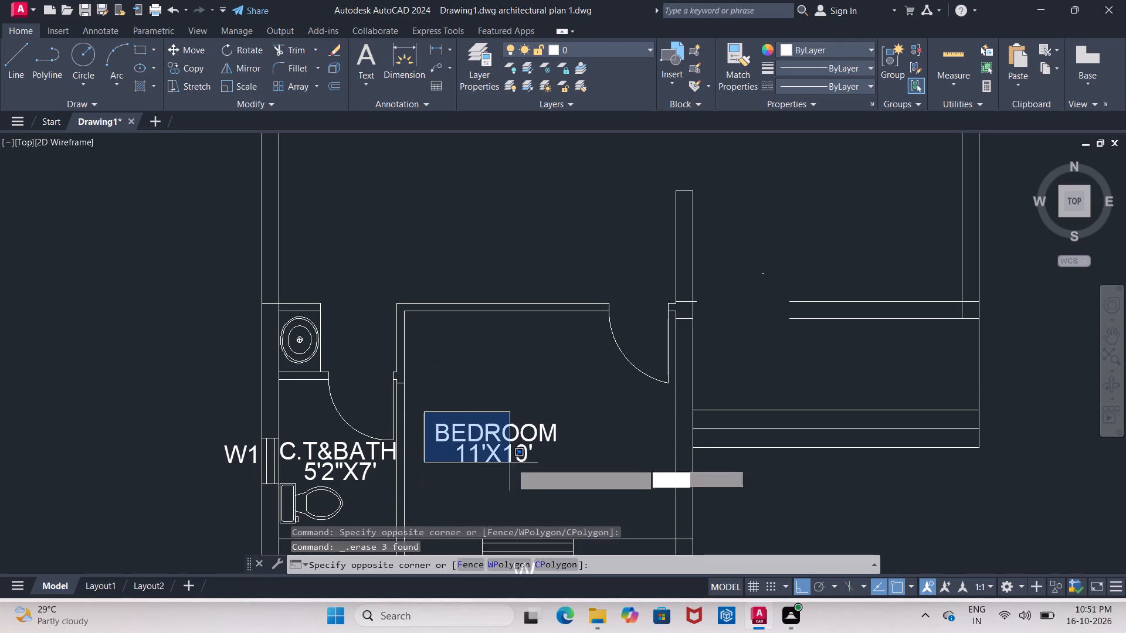
{"action": "left_click", "coordinate": [574, 465]}
{"action": "key", "text": "Delete"}
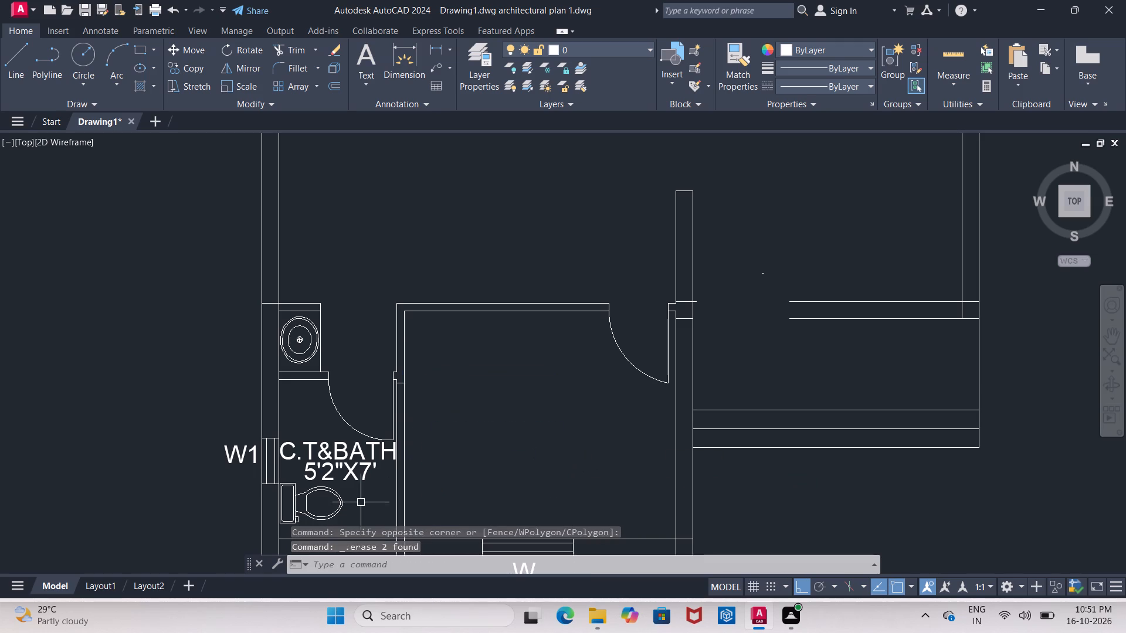
Erase the toilet, the washbasin and the C.T&BATH 5'2"X7' label from the copied plan.
{"action": "middle_click_drag", "start_coordinate": [338, 465], "coordinate": [414, 425]}
{"action": "scroll", "coordinate": [338, 465], "scroll_direction": "down", "scroll_amount": 1}
{"action": "scroll", "coordinate": [404, 457], "scroll_direction": "up", "scroll_amount": 1}
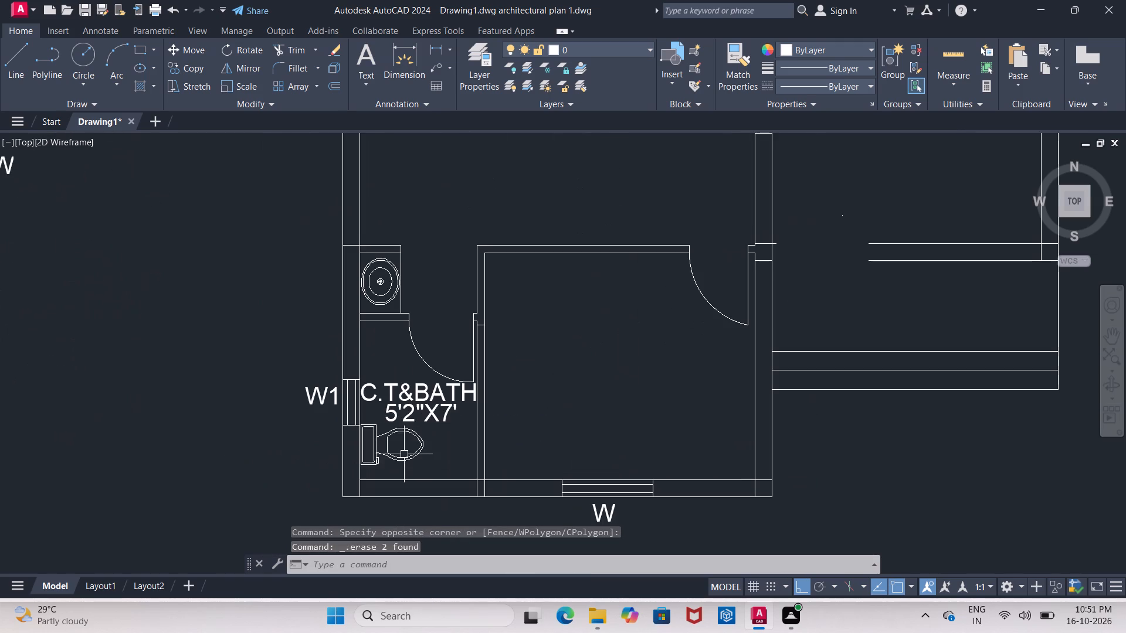
{"action": "left_click", "coordinate": [404, 455]}
{"action": "key", "text": "Delete"}
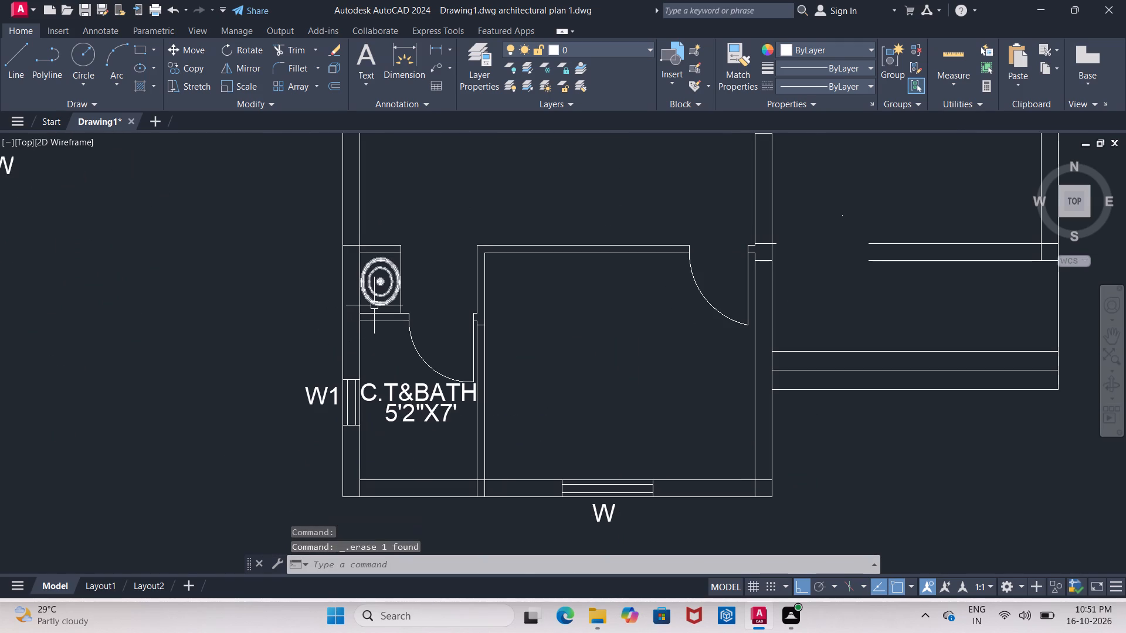
{"action": "left_click", "coordinate": [374, 305]}
{"action": "key", "text": "Delete"}
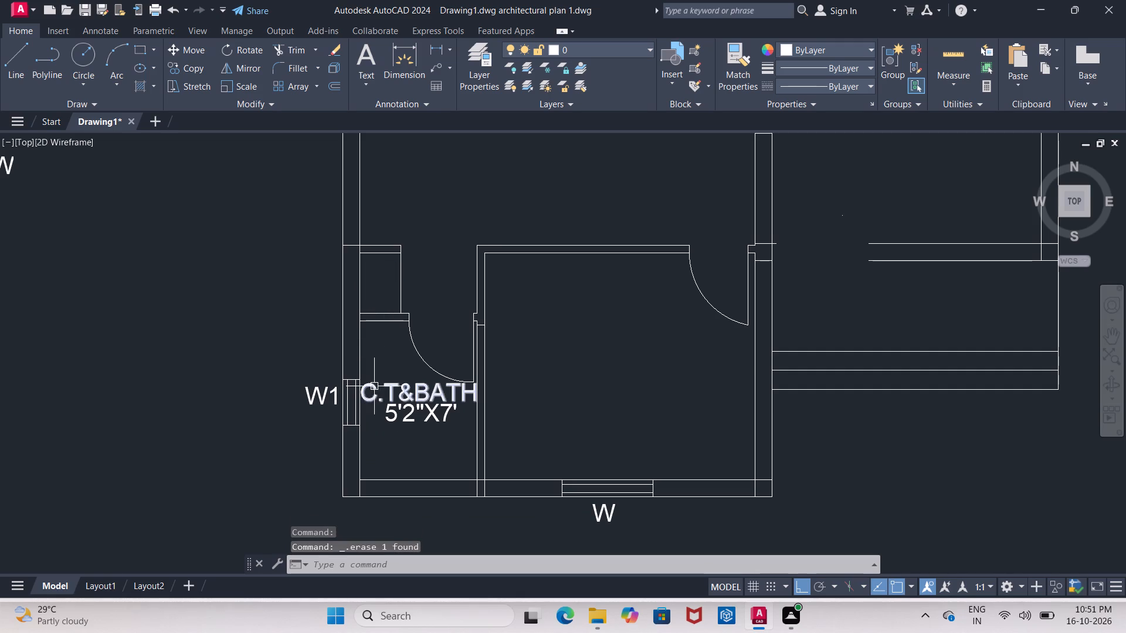
{"action": "left_click", "coordinate": [374, 387]}
{"action": "left_click", "coordinate": [401, 405]}
{"action": "key", "text": "Delete"}
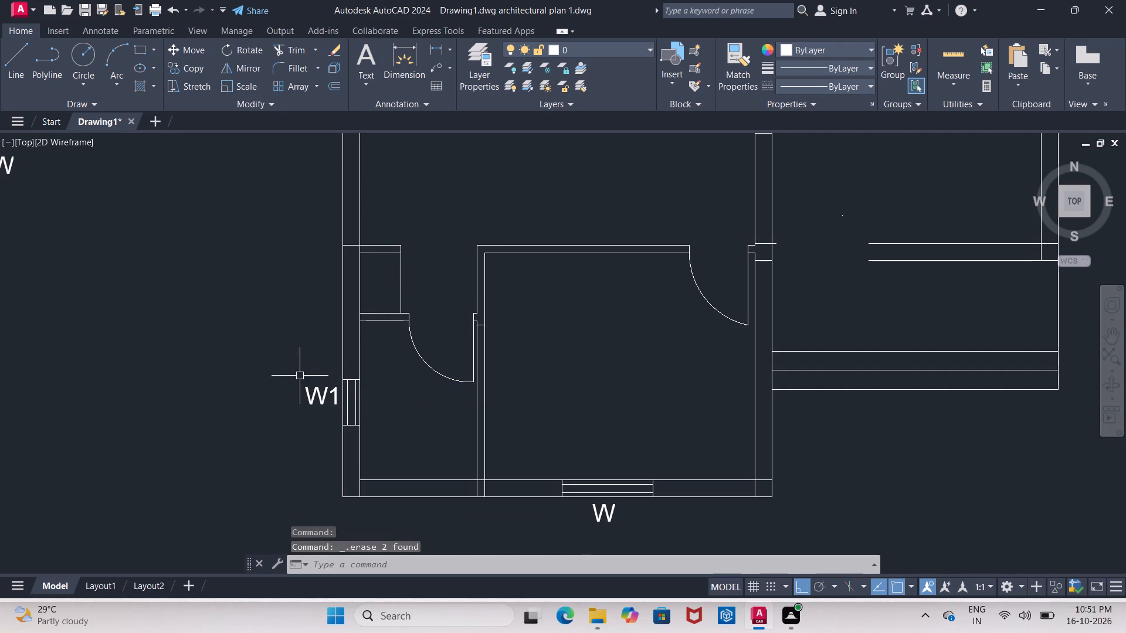
Erase the bathroom's W1 window and the bedroom's W window, including their tags.
{"action": "left_click", "coordinate": [286, 379]}
{"action": "left_click", "coordinate": [385, 433]}
{"action": "key", "text": "Delete"}
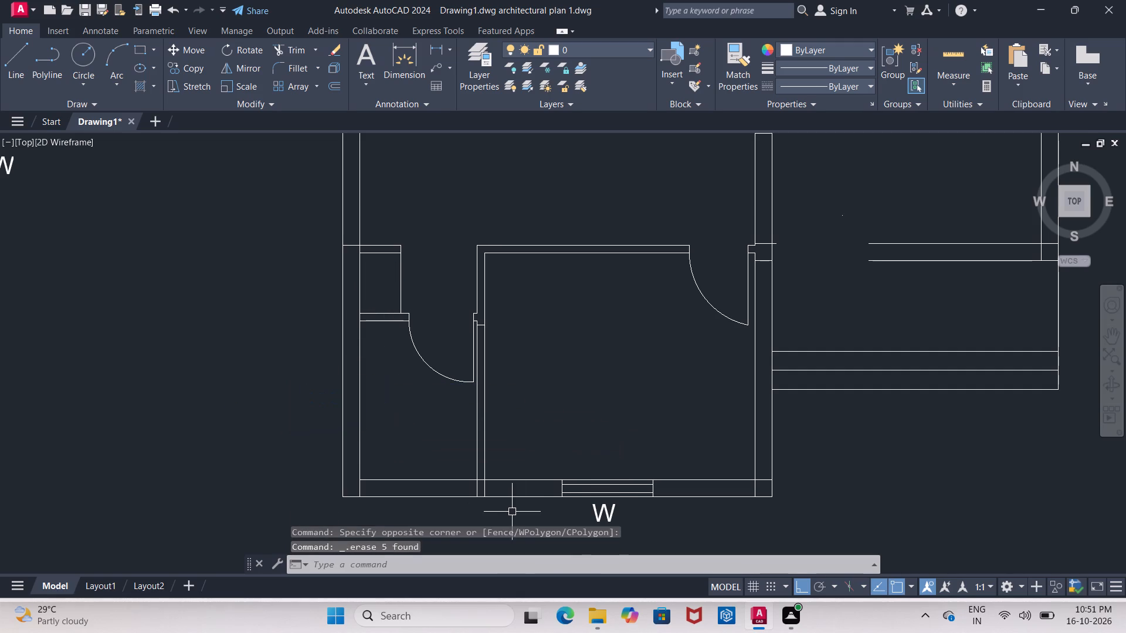
{"action": "left_click", "coordinate": [537, 460]}
{"action": "left_click", "coordinate": [680, 539]}
{"action": "key", "text": "Delete"}
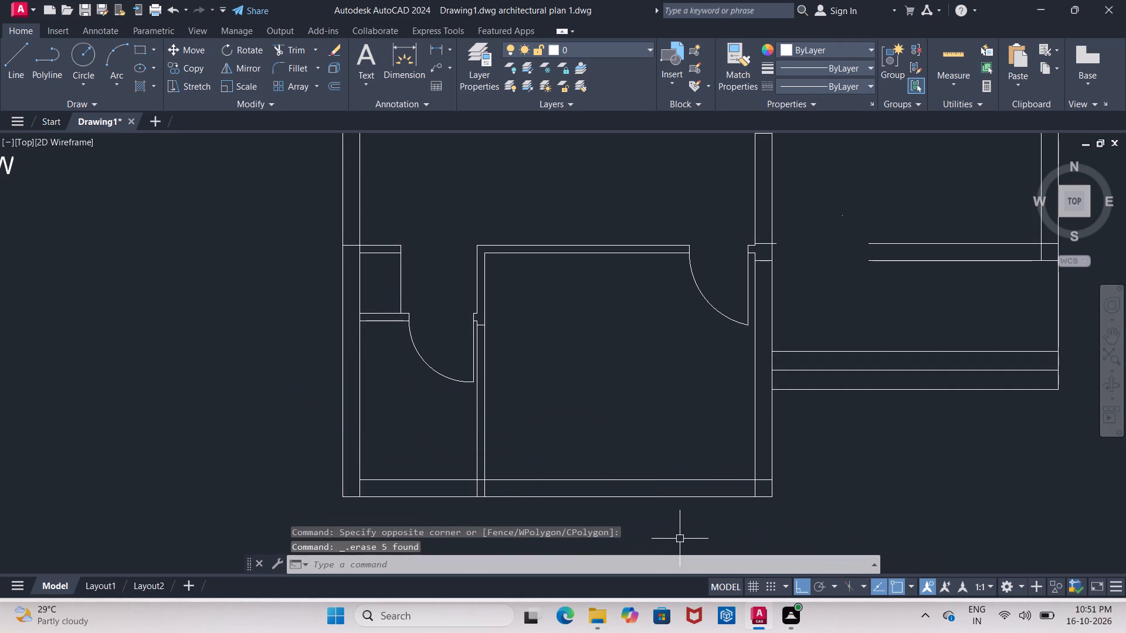
Erase the bathroom door's swing arc and leaf line.
{"action": "middle_click_drag", "start_coordinate": [608, 512], "coordinate": [632, 494]}
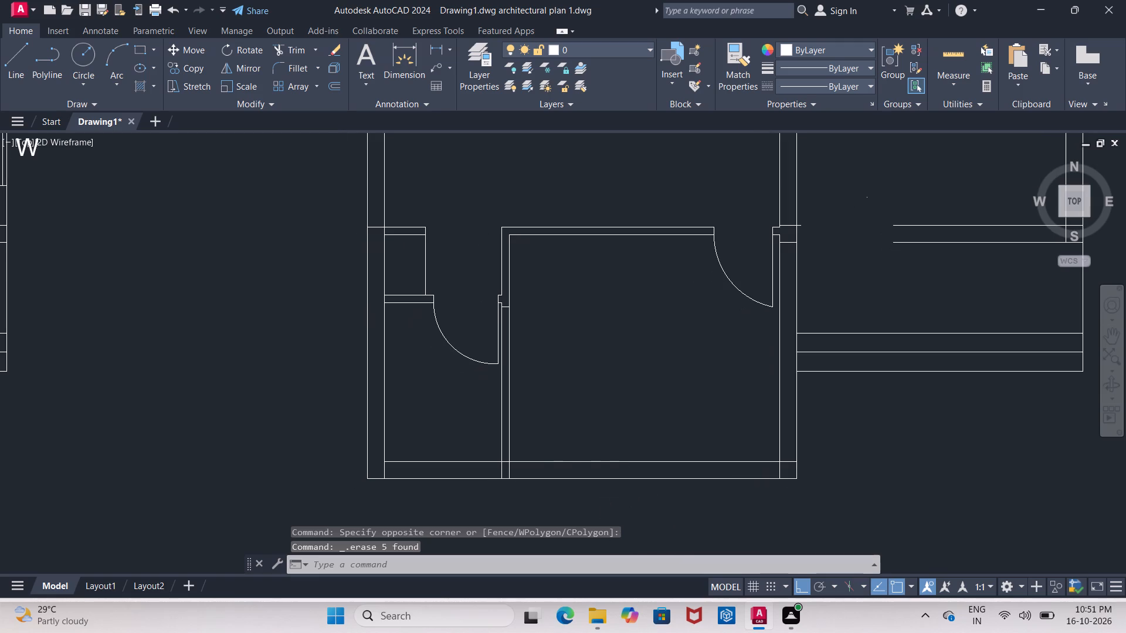
{"action": "left_click", "coordinate": [467, 358]}
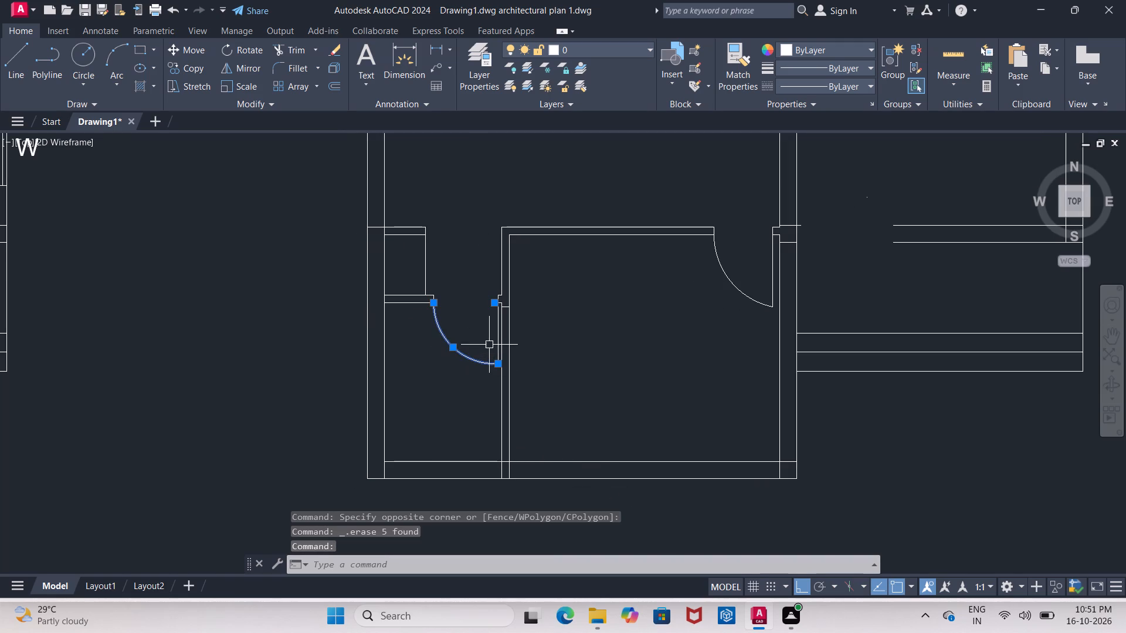
{"action": "left_click", "coordinate": [498, 336]}
{"action": "key", "text": "Delete"}
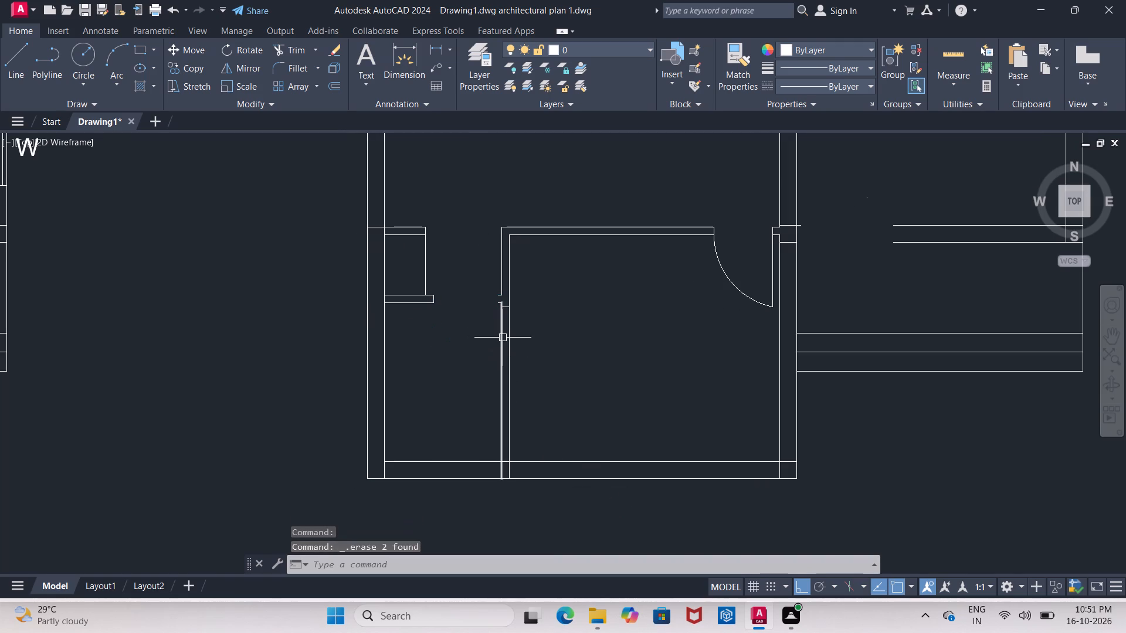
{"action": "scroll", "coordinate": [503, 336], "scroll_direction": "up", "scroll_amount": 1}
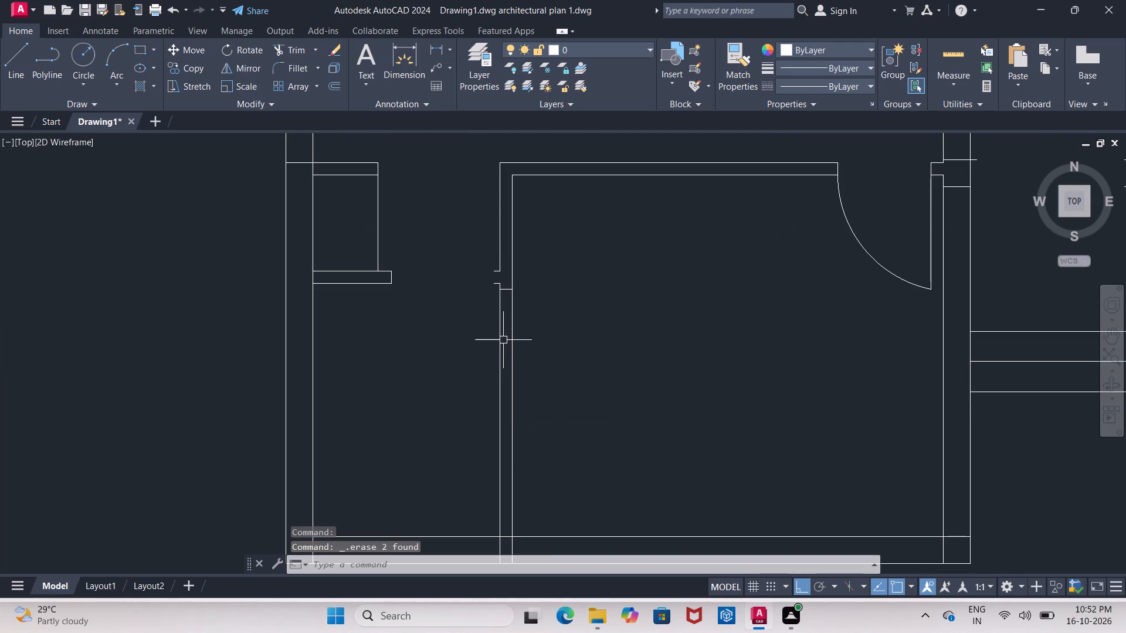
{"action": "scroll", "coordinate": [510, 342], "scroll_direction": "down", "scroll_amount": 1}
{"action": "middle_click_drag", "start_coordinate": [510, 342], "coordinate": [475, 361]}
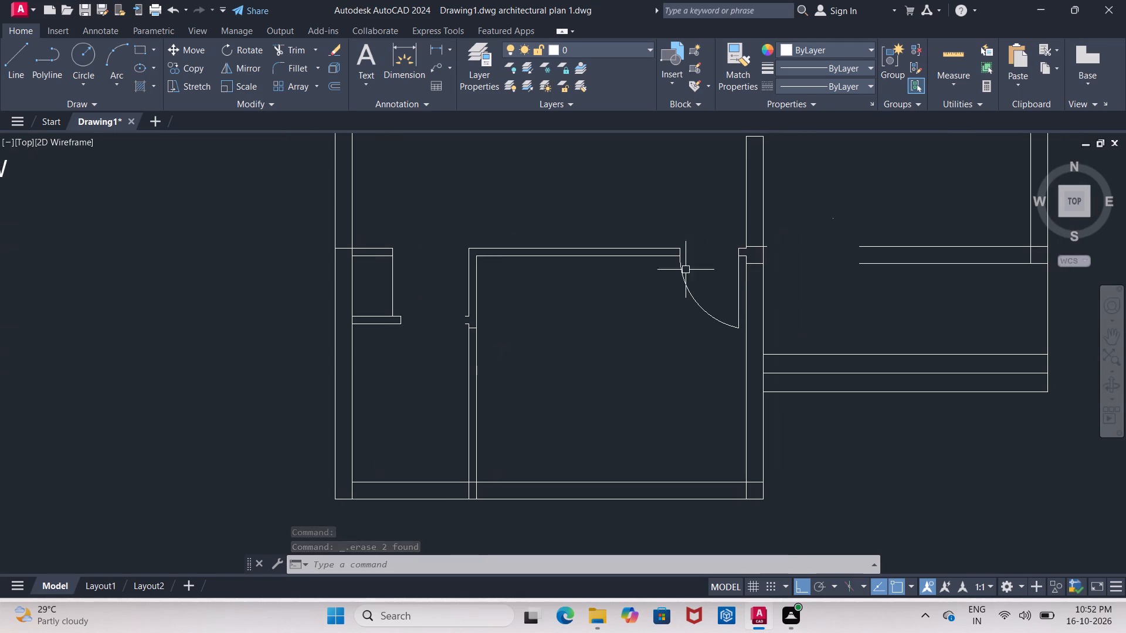
Erase the remaining bedroom door's swing arc and leaf line from the copied plan.
{"action": "left_click_drag", "start_coordinate": [688, 283], "coordinate": [687, 294]}
{"action": "left_click", "coordinate": [735, 288]}
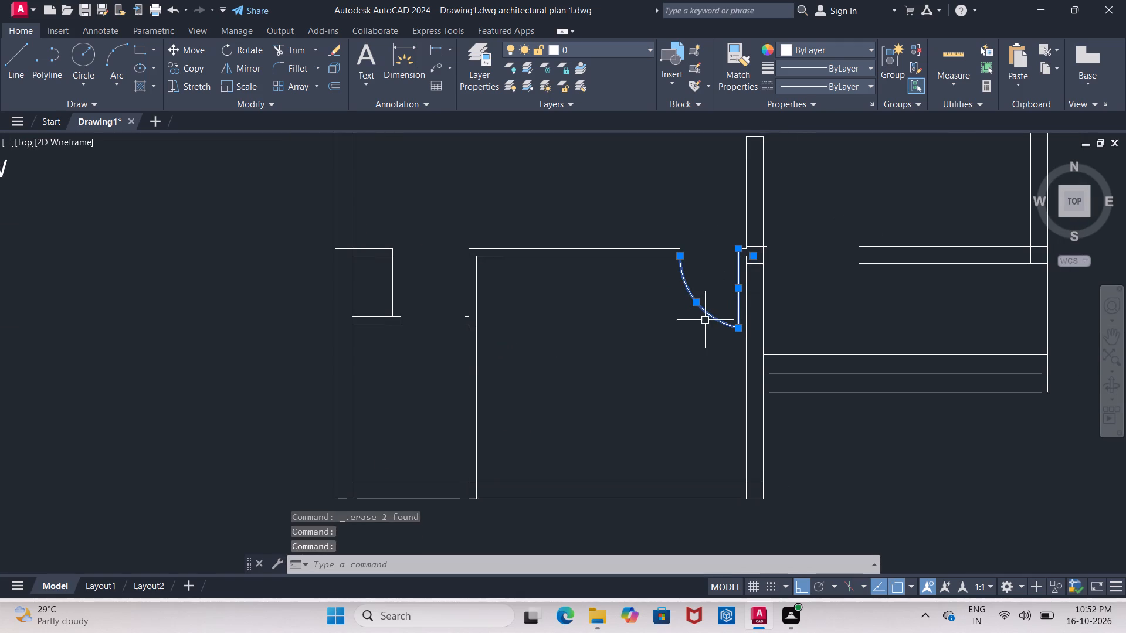
{"action": "key", "text": "Delete"}
Trim the short wall-line end projecting past the outer face of the bedroom's right wall, near the door opening.
{"action": "middle_click_drag", "start_coordinate": [698, 326], "coordinate": [646, 339]}
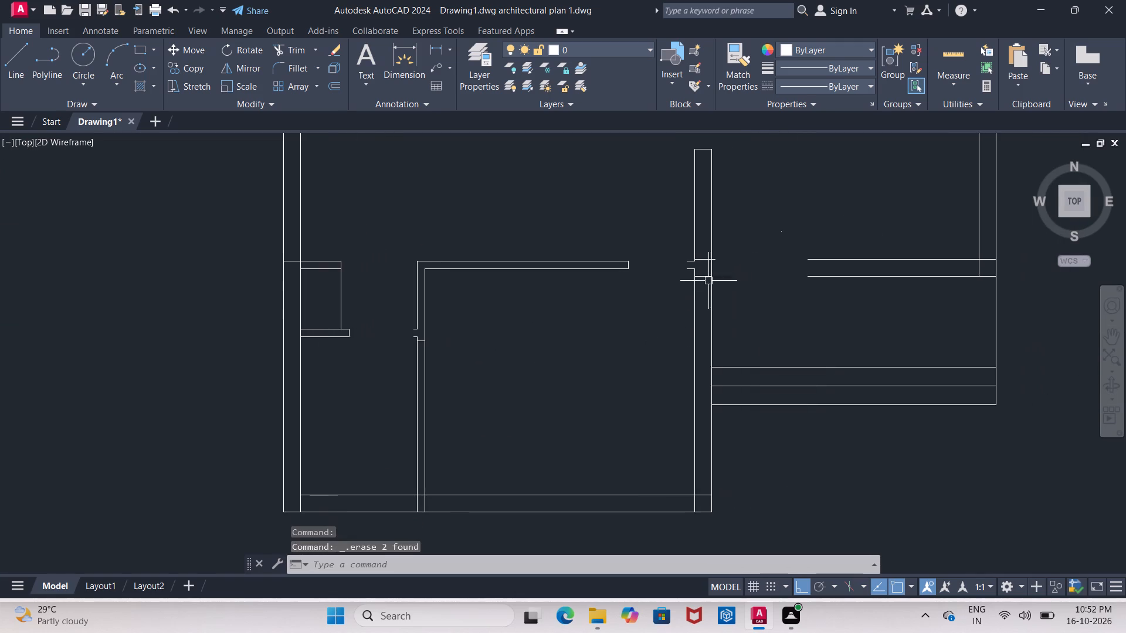
{"action": "scroll", "coordinate": [718, 277], "scroll_direction": "up", "scroll_amount": 1}
{"action": "type", "text": "TR"}
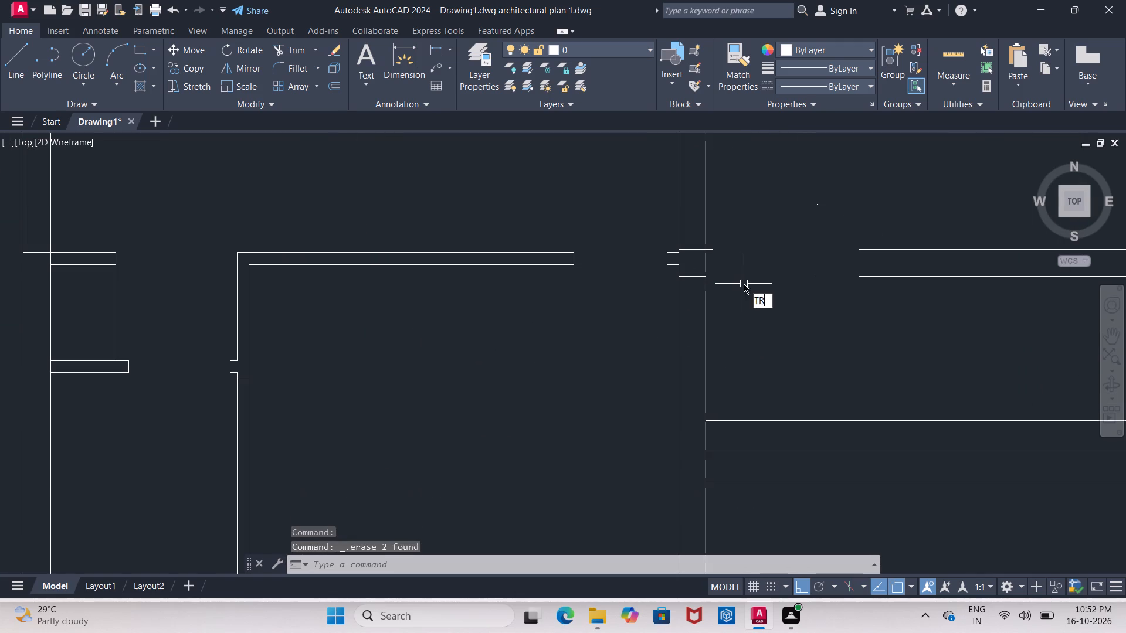
{"action": "key", "text": "Return"}
{"action": "key", "text": "Return"}
{"action": "left_click", "coordinate": [715, 251]}
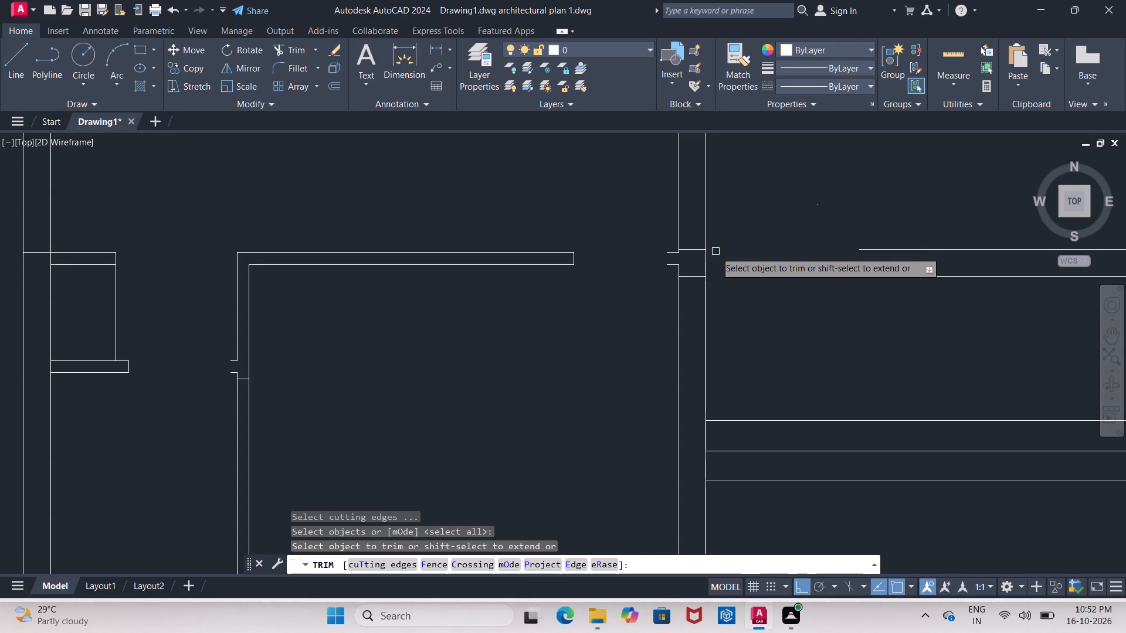
{"action": "middle_click_drag", "start_coordinate": [565, 363], "coordinate": [578, 365]}
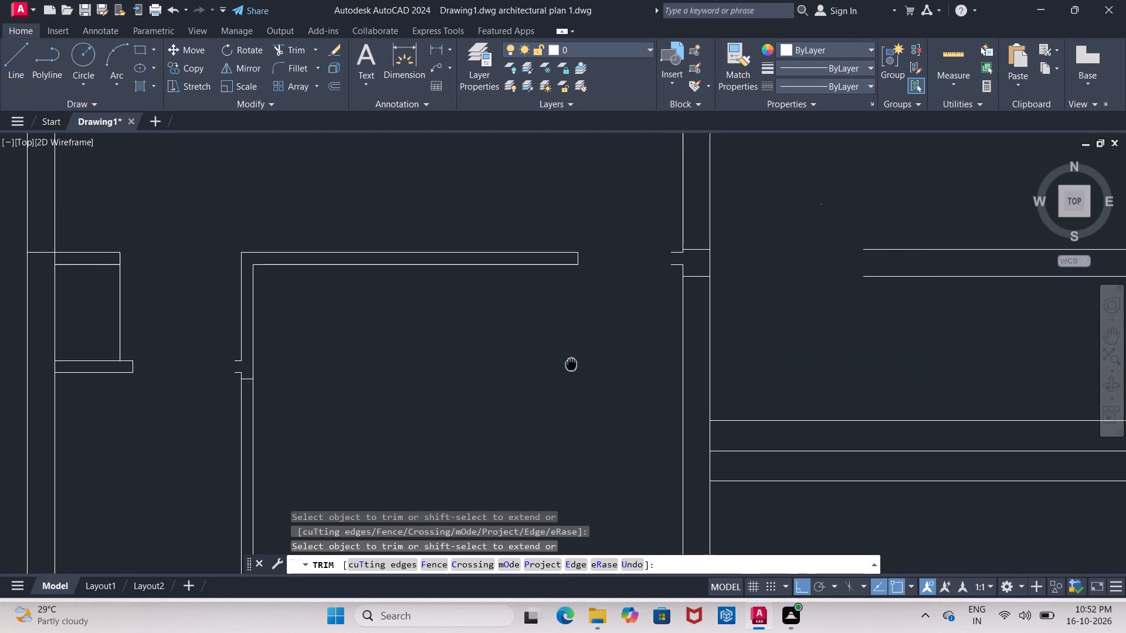
{"action": "middle_click_drag", "start_coordinate": [578, 365], "coordinate": [587, 365]}
{"action": "key", "text": "Escape"}
Erase the vertical line joining the two left wall stubs, the upper stub's end cap and the lower stub's upper line.
{"action": "middle_click_drag", "start_coordinate": [308, 379], "coordinate": [456, 373]}
{"action": "left_click", "coordinate": [290, 310]}
{"action": "left_click", "coordinate": [280, 315]}
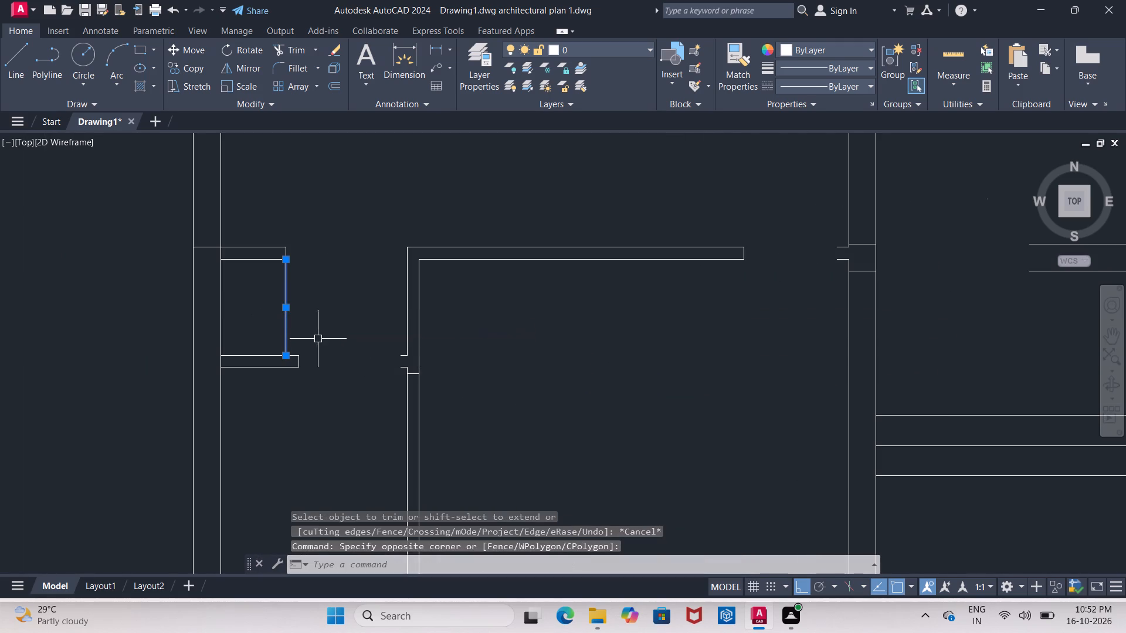
{"action": "key", "text": "Delete"}
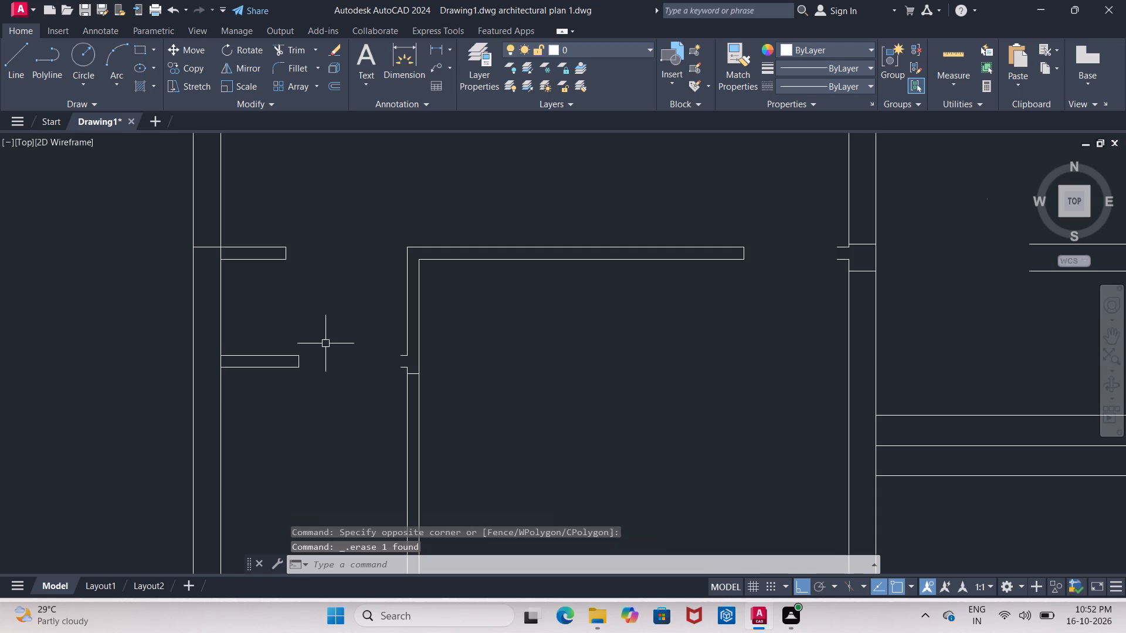
{"action": "left_click", "coordinate": [285, 255]}
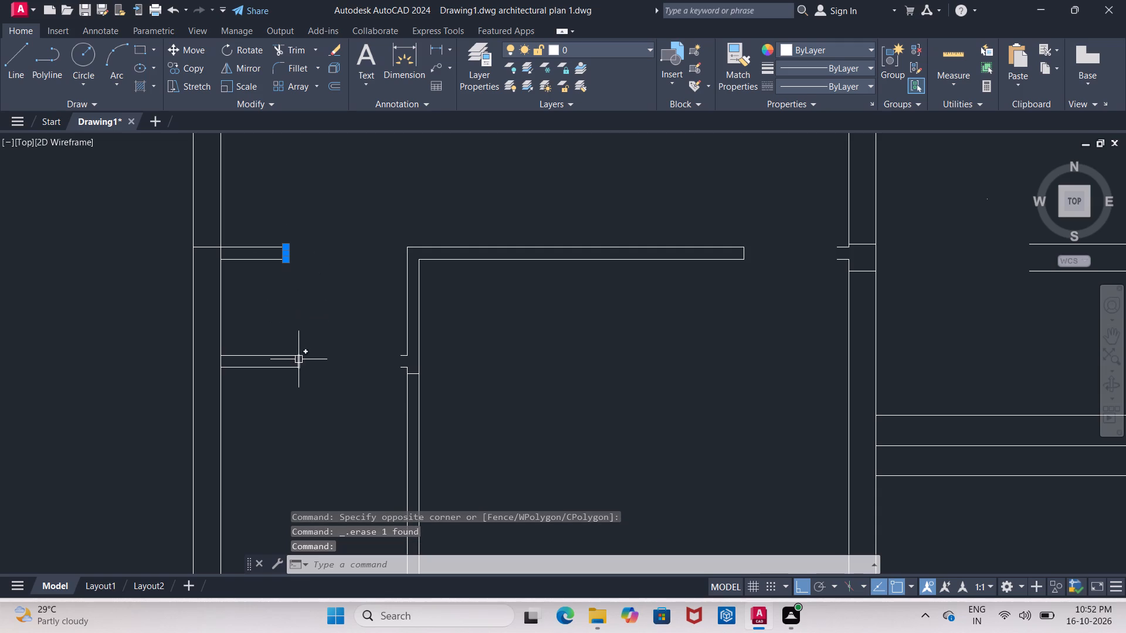
{"action": "left_click", "coordinate": [299, 359]}
{"action": "key", "text": "Delete"}
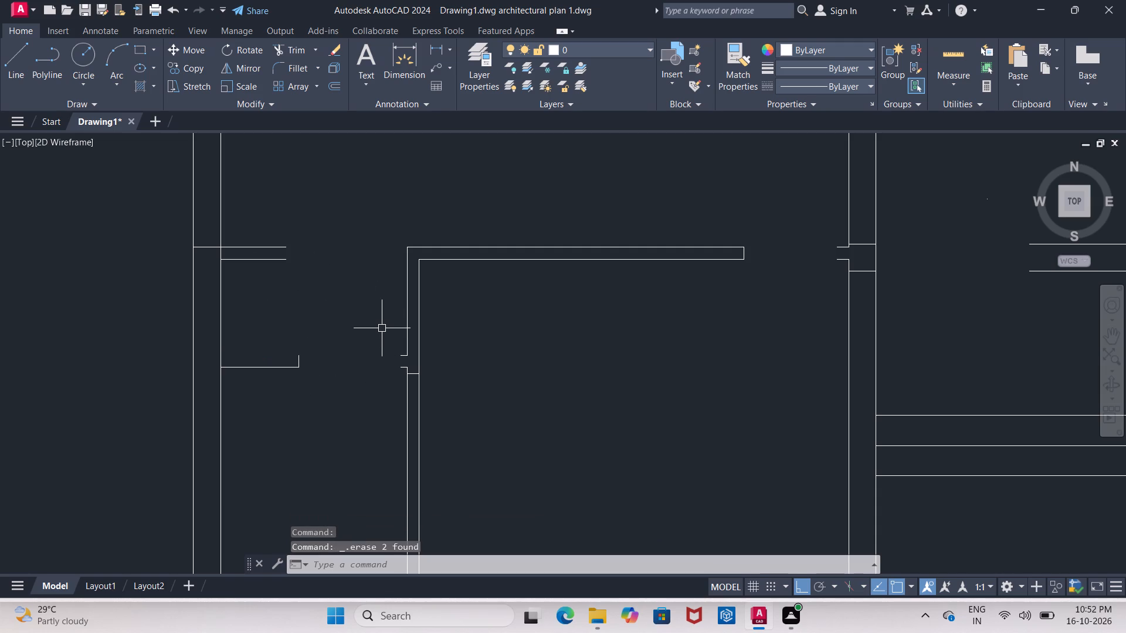
{"action": "key", "text": "Escape"}
Extend both lines of the upper left wall stub across the opening to the bathroom-bedroom partition.
{"action": "scroll", "coordinate": [383, 330], "scroll_direction": "down", "scroll_amount": 3}
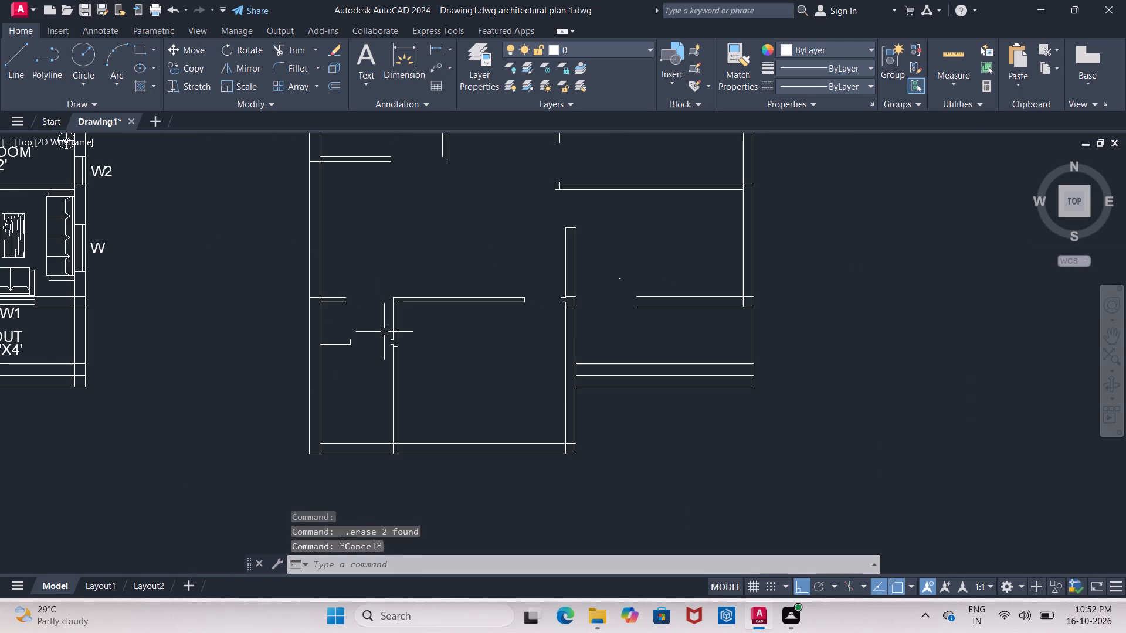
{"action": "scroll", "coordinate": [385, 332], "scroll_direction": "up", "scroll_amount": 2}
{"action": "type", "text": "EX"}
{"action": "key", "text": "Return"}
{"action": "key", "text": "Return"}
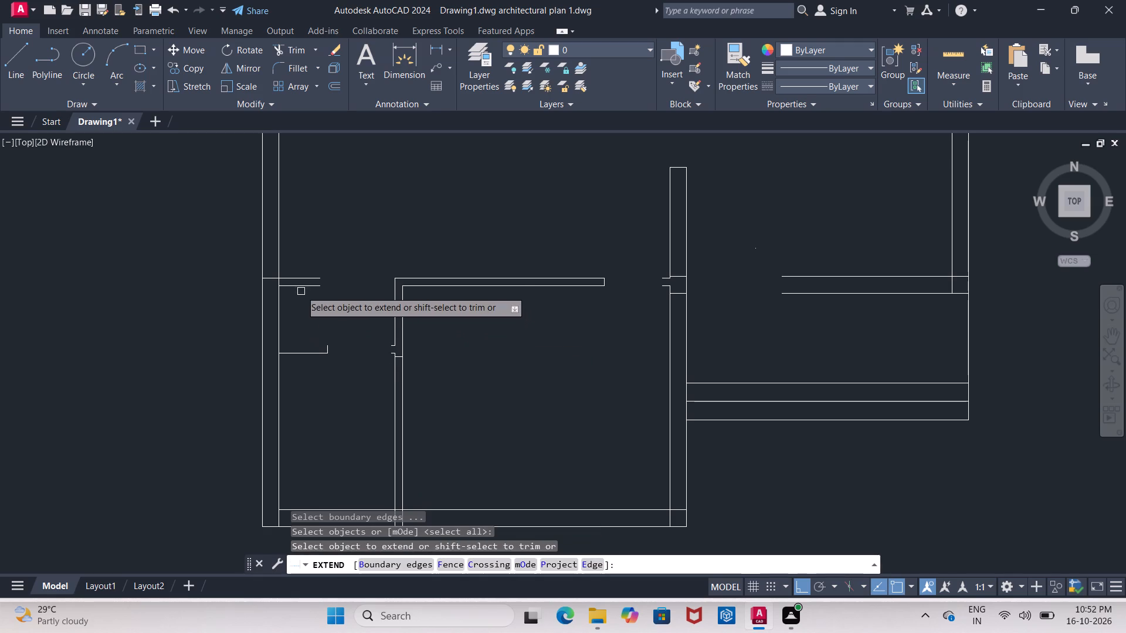
{"action": "triple_click", "coordinate": [304, 277]}
{"action": "left_click", "coordinate": [304, 277]}
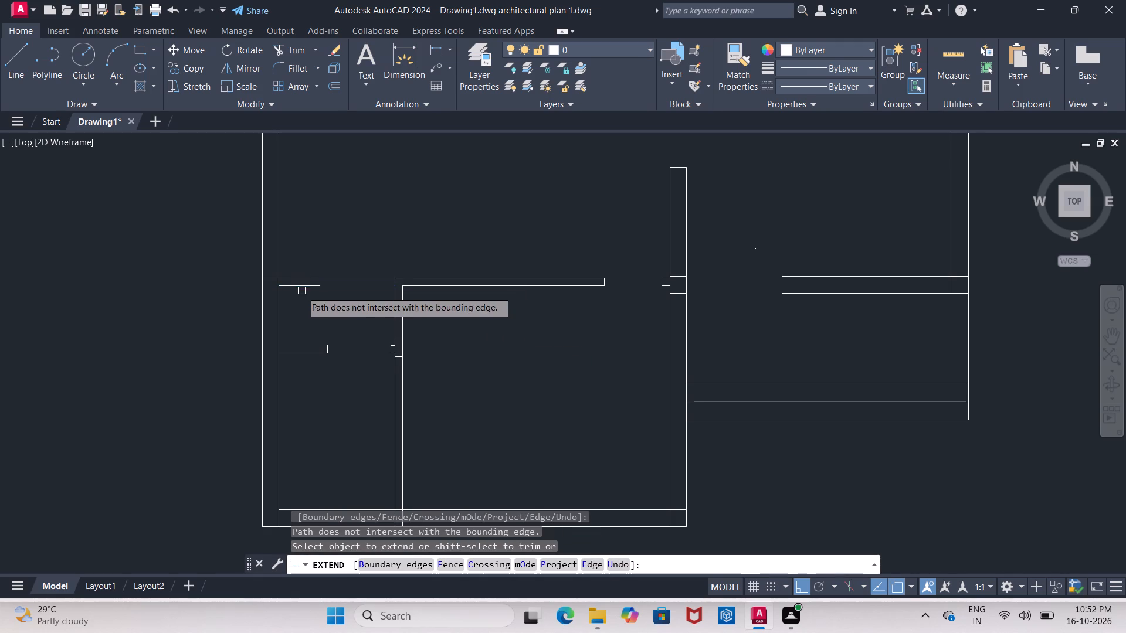
{"action": "double_click", "coordinate": [301, 289]}
{"action": "double_click", "coordinate": [313, 288]}
{"action": "left_click", "coordinate": [333, 287]}
{"action": "double_click", "coordinate": [352, 283]}
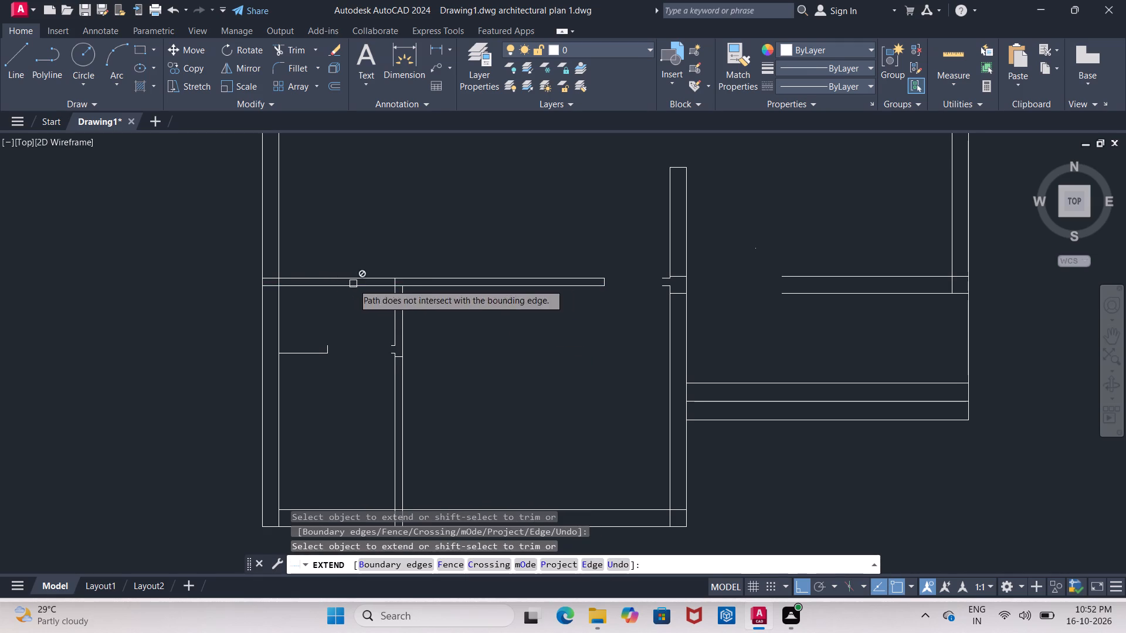
{"action": "left_click", "coordinate": [361, 284]}
{"action": "left_click", "coordinate": [365, 284]}
Extend the bedroom's top wall lines across the door opening, the upper to the right wall and the lower to the plan's far-right wall.
{"action": "left_click", "coordinate": [517, 283]}
{"action": "left_click", "coordinate": [529, 283]}
{"action": "left_click_drag", "start_coordinate": [545, 285], "coordinate": [550, 287]}
{"action": "left_click", "coordinate": [562, 284]}
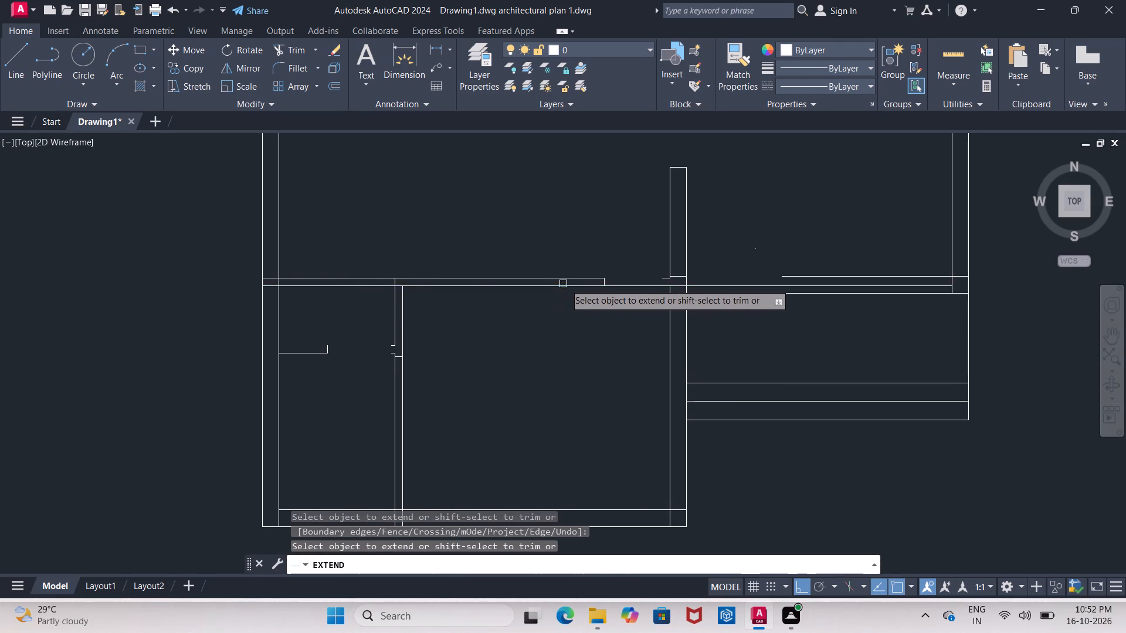
{"action": "left_click", "coordinate": [578, 281]}
{"action": "left_click", "coordinate": [581, 283]}
{"action": "left_click", "coordinate": [578, 288]}
{"action": "double_click", "coordinate": [586, 287]}
{"action": "left_click", "coordinate": [596, 288]}
{"action": "left_click", "coordinate": [600, 290]}
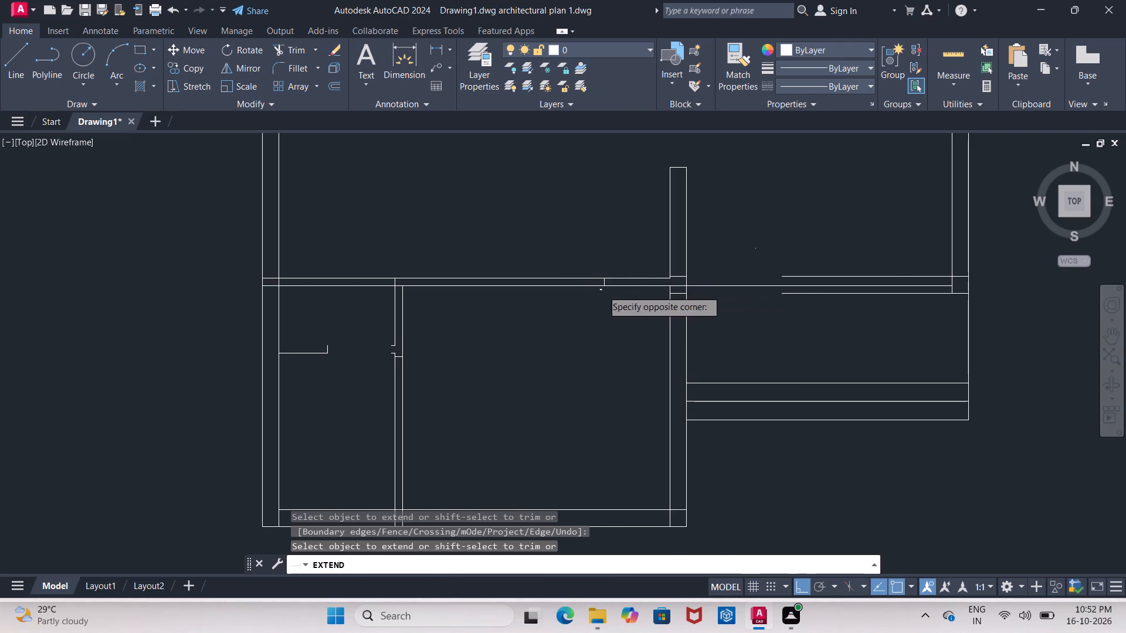
{"action": "left_click", "coordinate": [859, 293]}
{"action": "left_click", "coordinate": [821, 288]}
{"action": "left_click", "coordinate": [835, 284]}
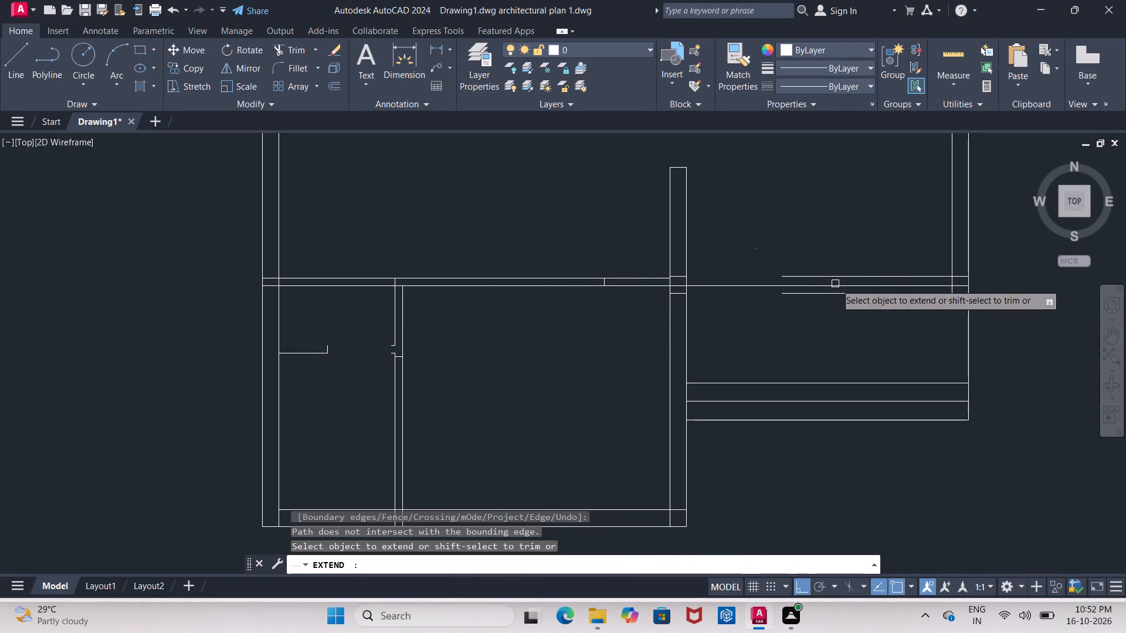
Extend the short line crossing the bedroom's right wall in both directions to the plan's far-right and left outer walls.
{"action": "triple_click", "coordinate": [680, 295]}
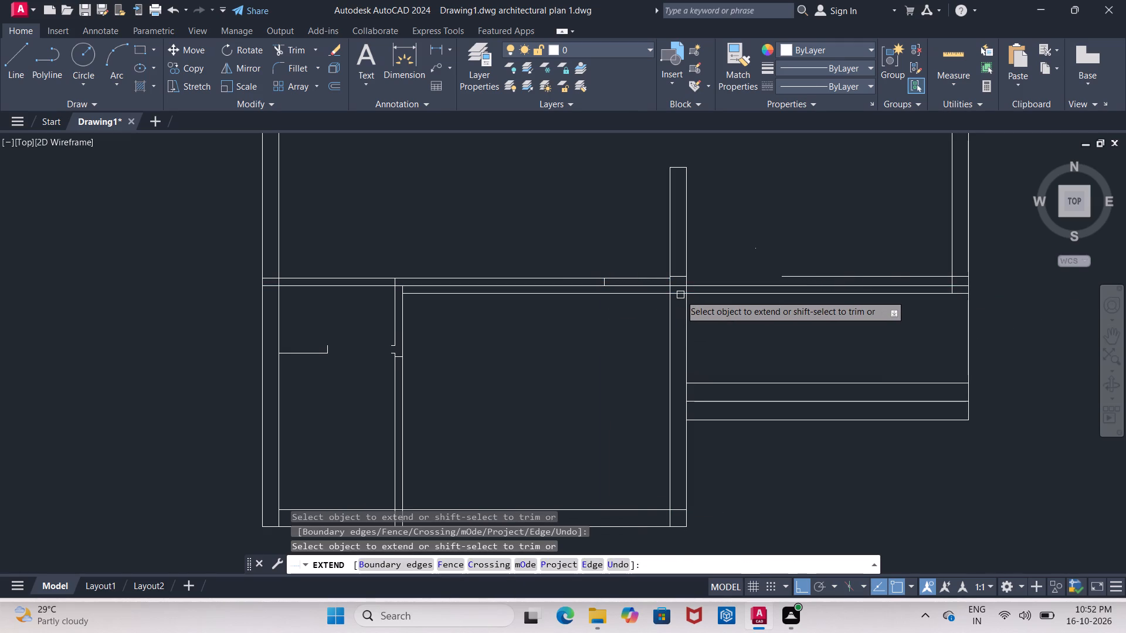
{"action": "left_click", "coordinate": [680, 295]}
{"action": "double_click", "coordinate": [680, 295]}
{"action": "double_click", "coordinate": [623, 295]}
{"action": "left_click_drag", "start_coordinate": [612, 297], "coordinate": [594, 302]}
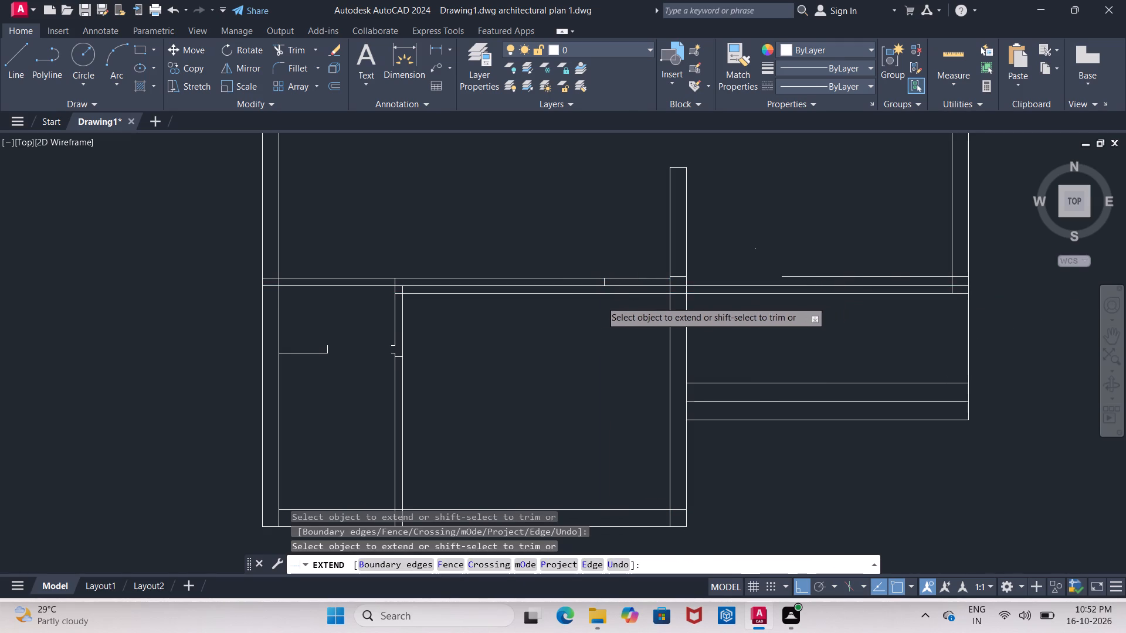
{"action": "left_click_drag", "start_coordinate": [594, 302], "coordinate": [589, 302]}
{"action": "left_click", "coordinate": [575, 300]}
{"action": "left_click", "coordinate": [561, 299]}
{"action": "left_click_drag", "start_coordinate": [540, 300], "coordinate": [528, 303]}
{"action": "double_click", "coordinate": [501, 298]}
{"action": "left_click", "coordinate": [495, 293]}
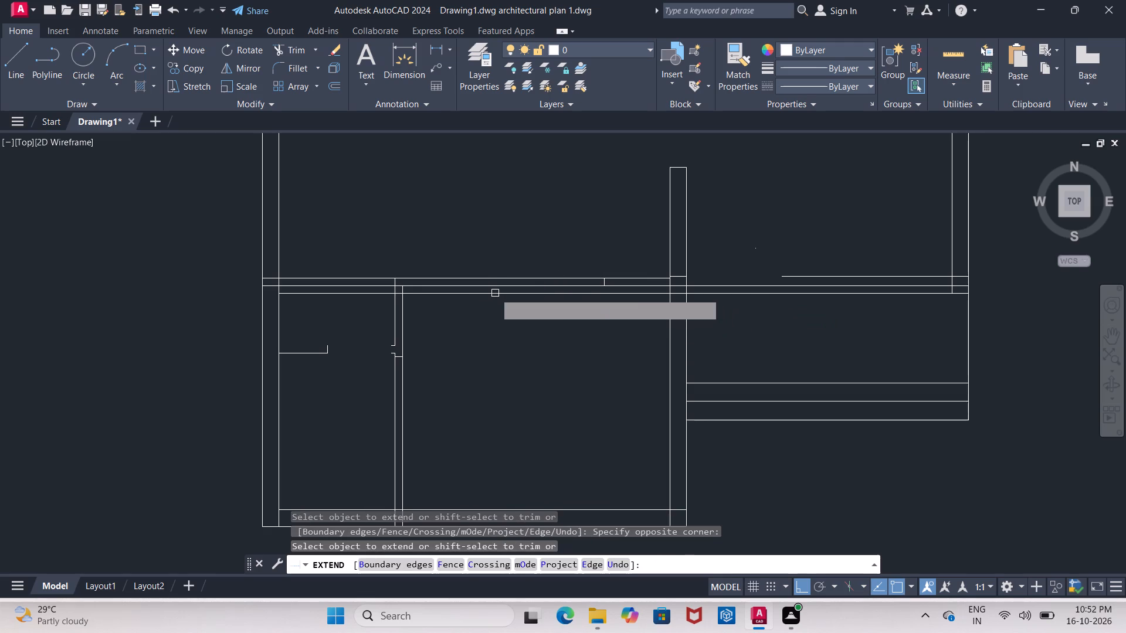
{"action": "double_click", "coordinate": [495, 293]}
{"action": "left_click", "coordinate": [491, 293]}
{"action": "left_click", "coordinate": [479, 293]}
{"action": "left_click", "coordinate": [477, 295]}
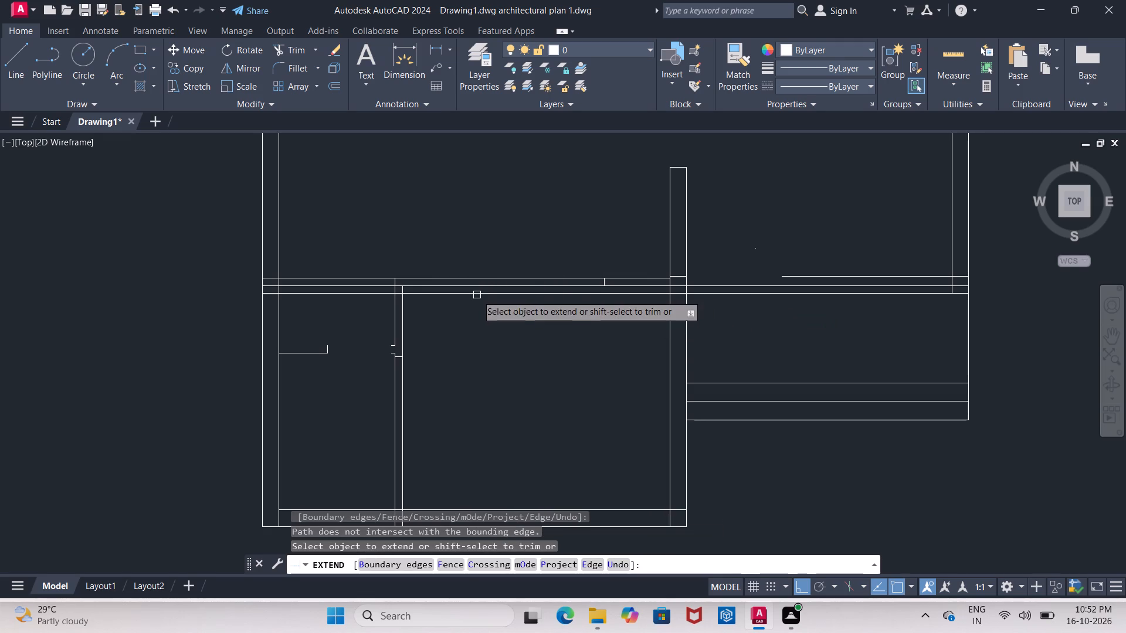
Extend the lower left stub's remaining line to the outer face of the left wall and across to the partition.
{"action": "double_click", "coordinate": [396, 397]}
{"action": "double_click", "coordinate": [403, 441]}
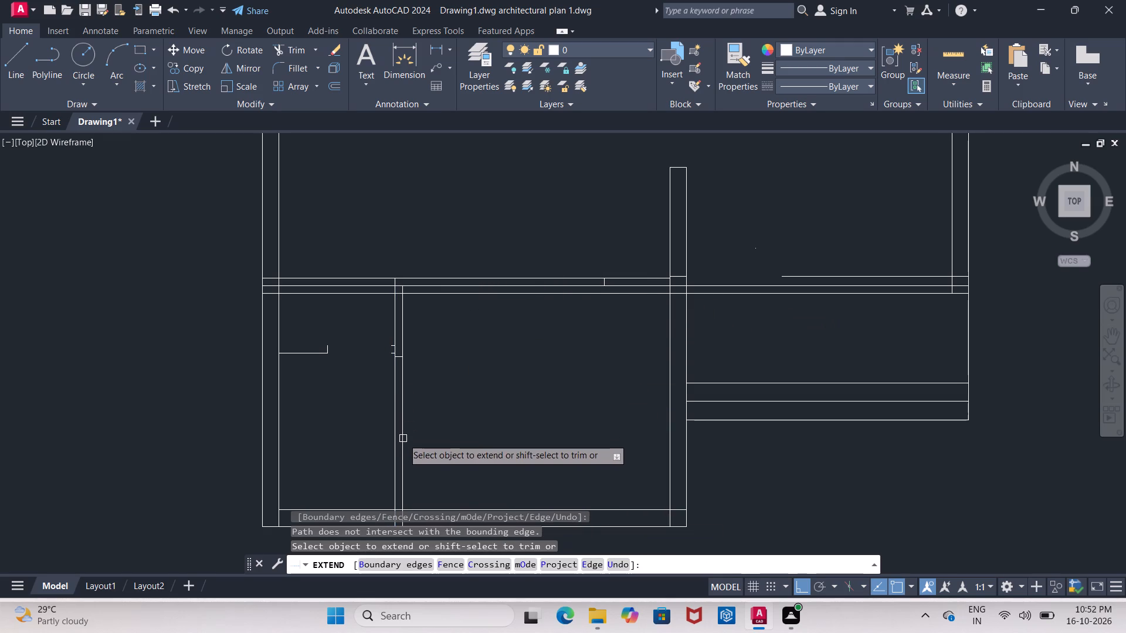
{"action": "middle_click_drag", "start_coordinate": [403, 437], "coordinate": [436, 370]}
{"action": "scroll", "coordinate": [430, 377], "scroll_direction": "up", "scroll_amount": 1}
{"action": "middle_click_drag", "start_coordinate": [432, 239], "coordinate": [466, 312]}
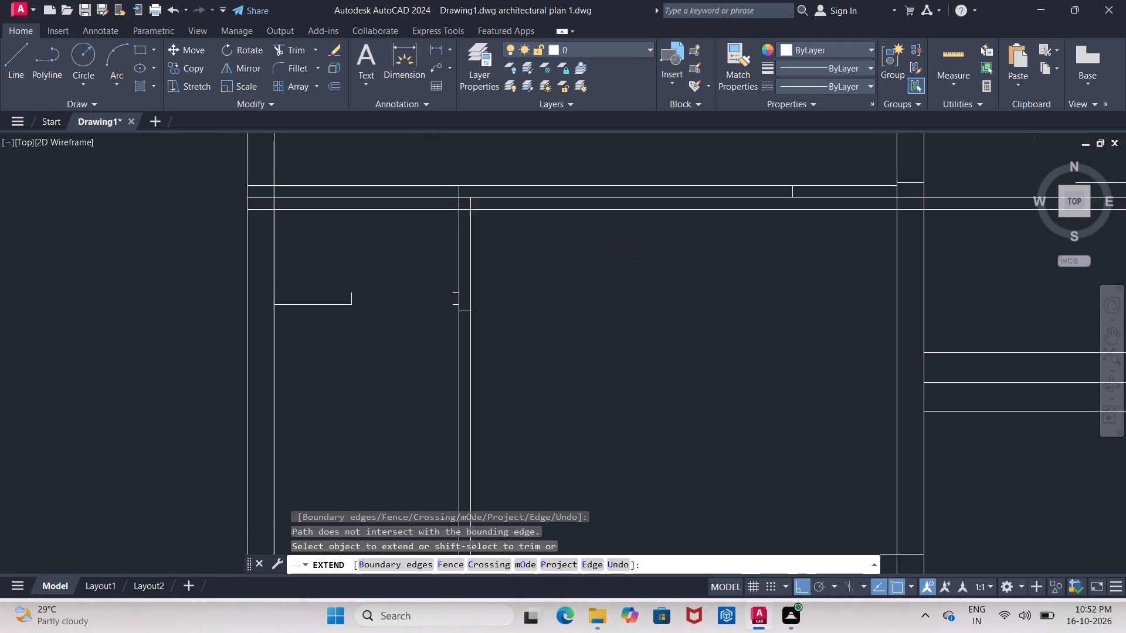
{"action": "middle_click_drag", "start_coordinate": [466, 312], "coordinate": [466, 330]}
{"action": "double_click", "coordinate": [310, 321]}
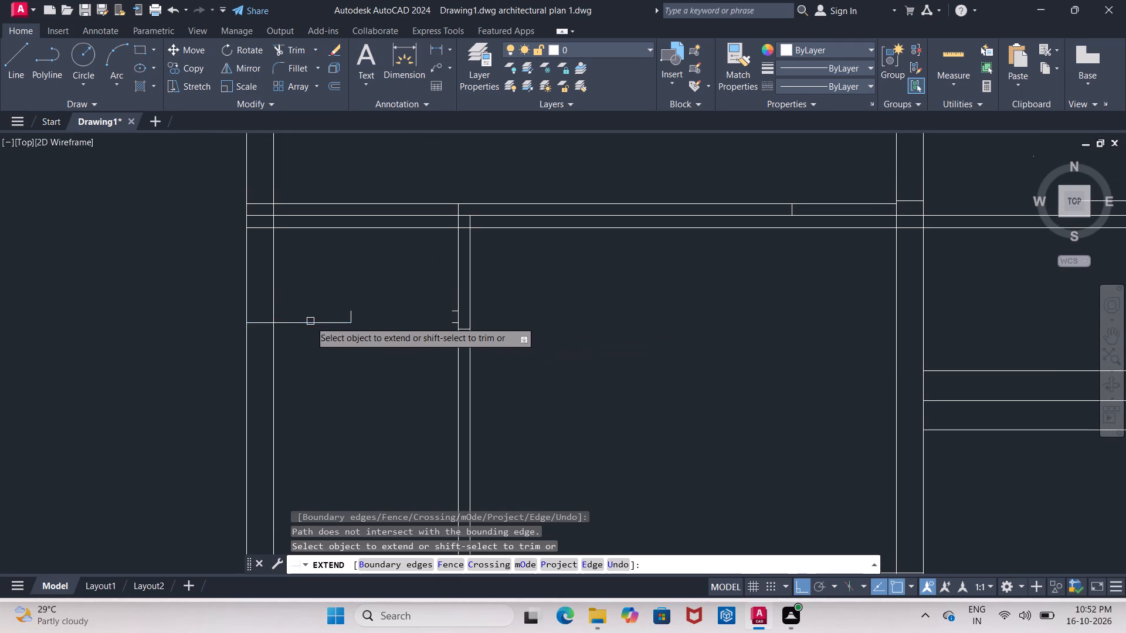
{"action": "left_click", "coordinate": [334, 322]}
Extend the short upper jamb line at the partition to the left outer wall and across to the bedroom's right wall.
{"action": "left_click", "coordinate": [454, 309]}
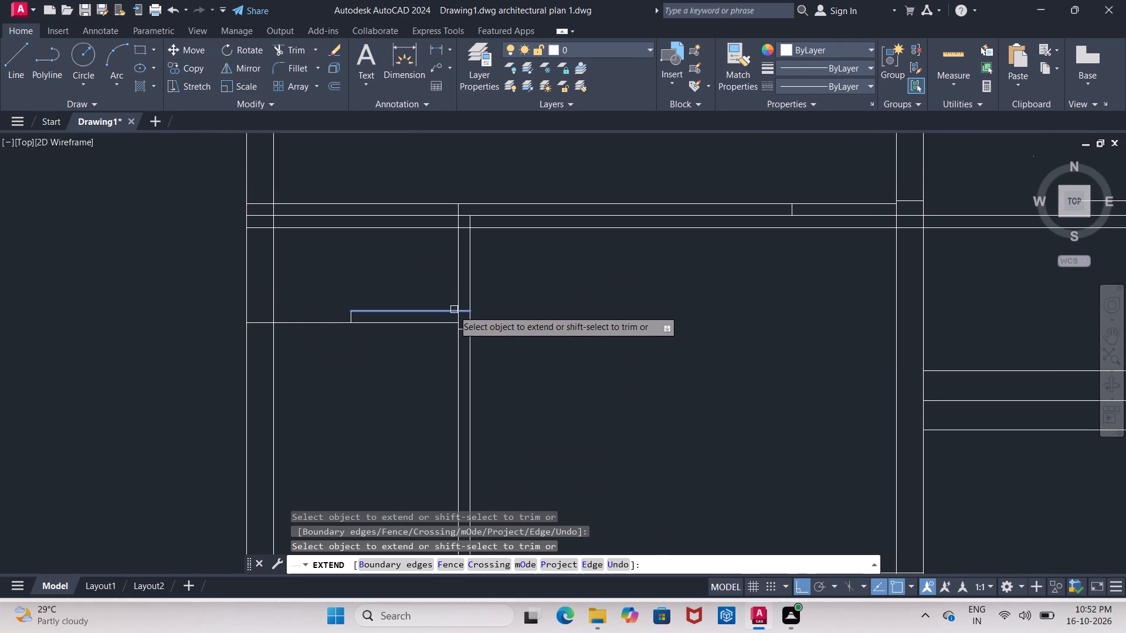
{"action": "left_click", "coordinate": [449, 314]}
{"action": "left_click", "coordinate": [436, 312]}
{"action": "left_click", "coordinate": [418, 316]}
{"action": "double_click", "coordinate": [408, 313]}
{"action": "double_click", "coordinate": [399, 311]}
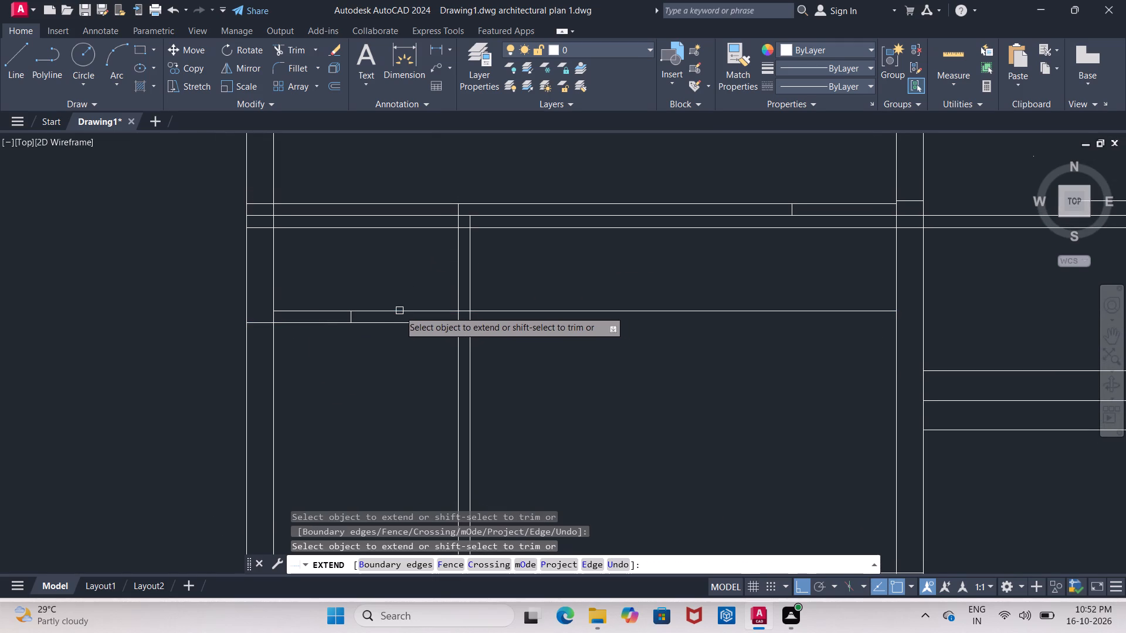
{"action": "double_click", "coordinate": [381, 311]}
Extend the lower line of the bathroom's cross wall past the partition to the bedroom's right wall.
{"action": "middle_click_drag", "start_coordinate": [595, 373], "coordinate": [456, 375]}
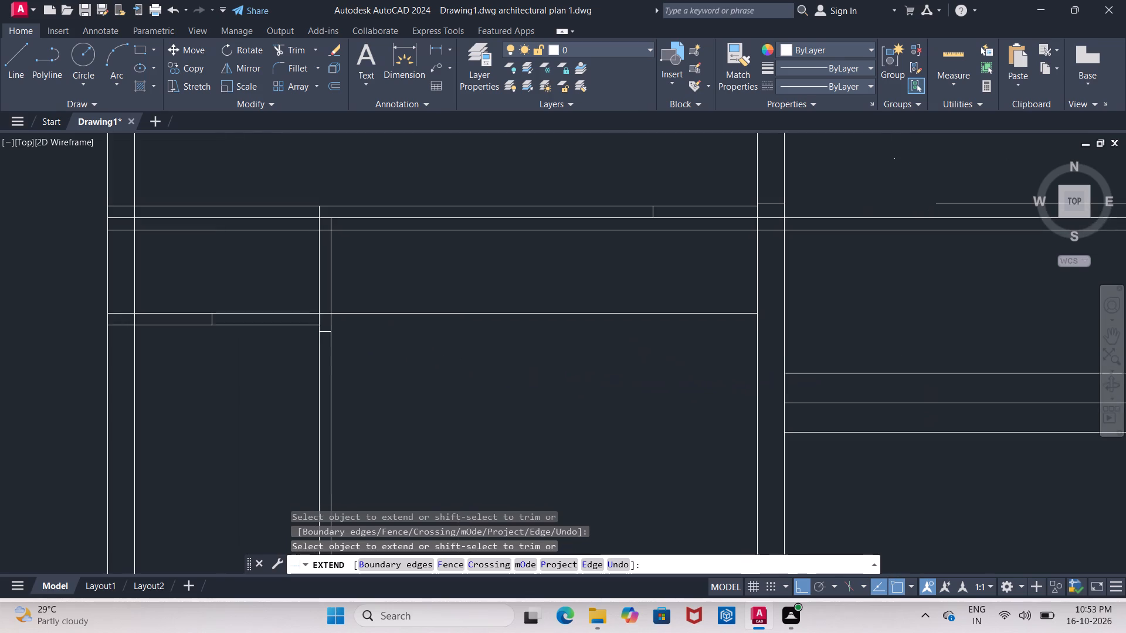
{"action": "scroll", "coordinate": [325, 339], "scroll_direction": "up", "scroll_amount": 1}
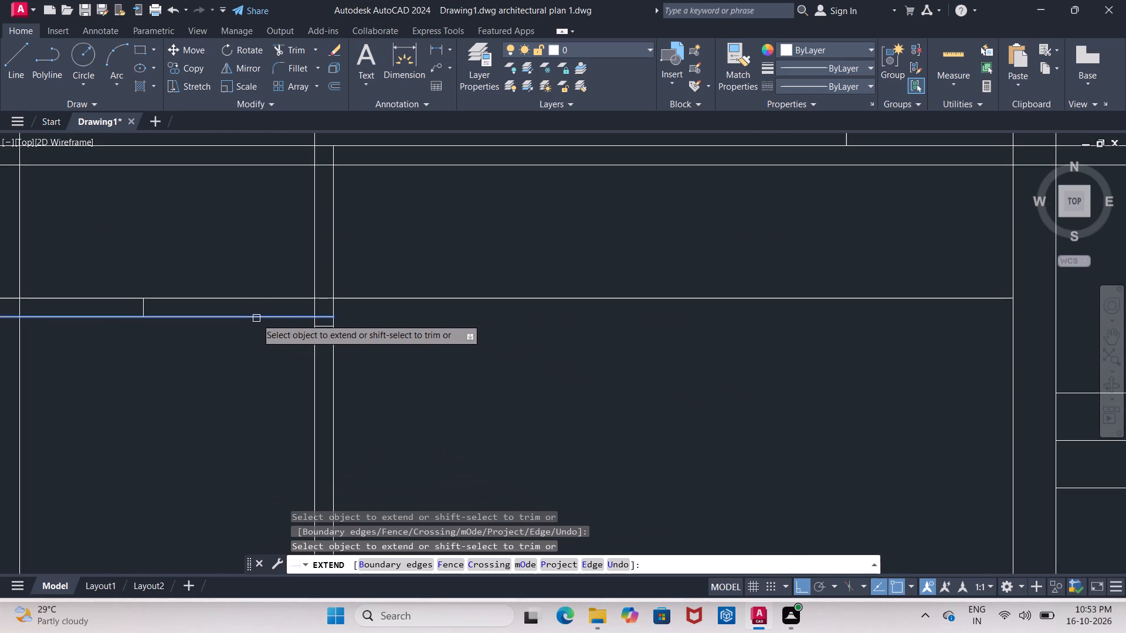
{"action": "triple_click", "coordinate": [259, 318]}
{"action": "left_click", "coordinate": [260, 315]}
{"action": "double_click", "coordinate": [268, 315]}
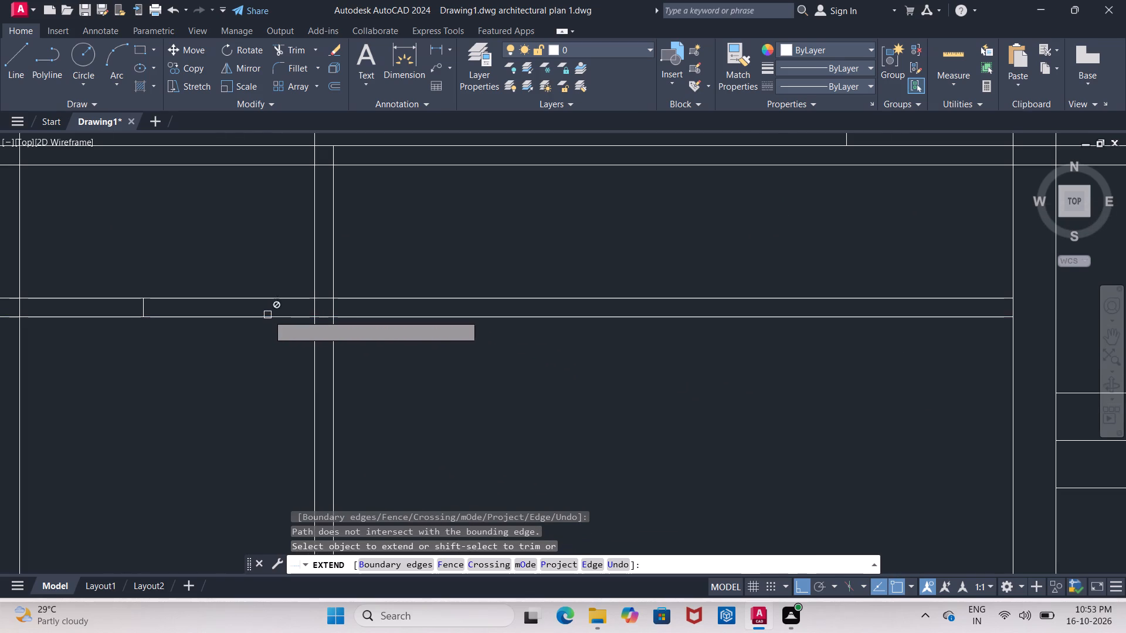
{"action": "left_click_drag", "start_coordinate": [403, 319], "coordinate": [415, 318]}
{"action": "left_click", "coordinate": [442, 312]}
{"action": "left_click_drag", "start_coordinate": [494, 318], "coordinate": [503, 322]}
{"action": "left_click", "coordinate": [507, 322]}
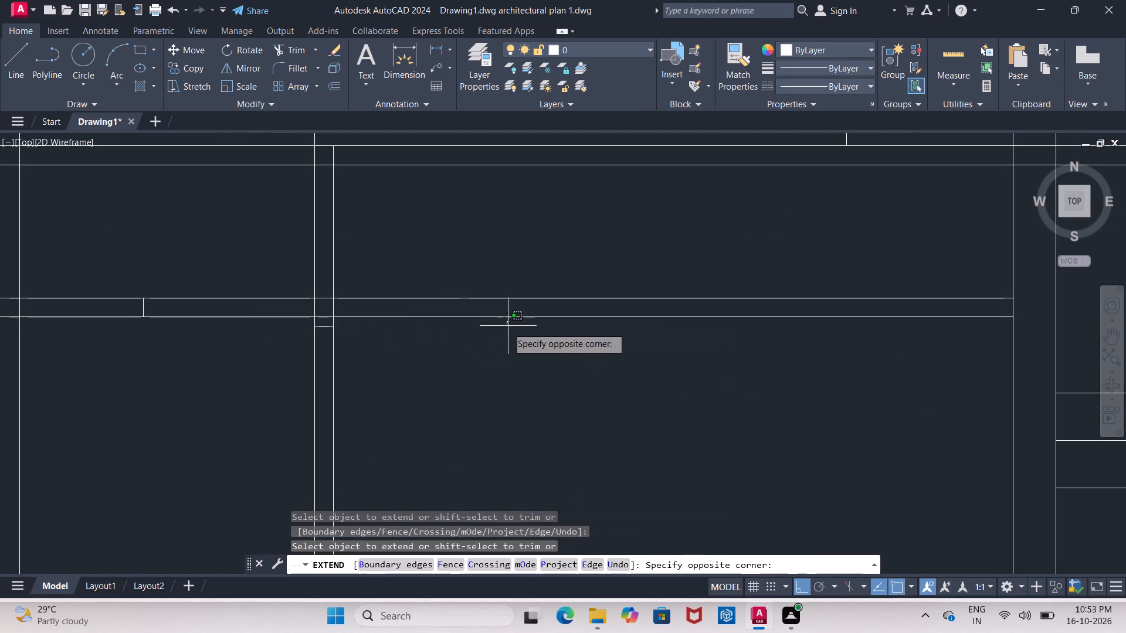
{"action": "left_click", "coordinate": [533, 360]}
{"action": "key", "text": "Escape"}
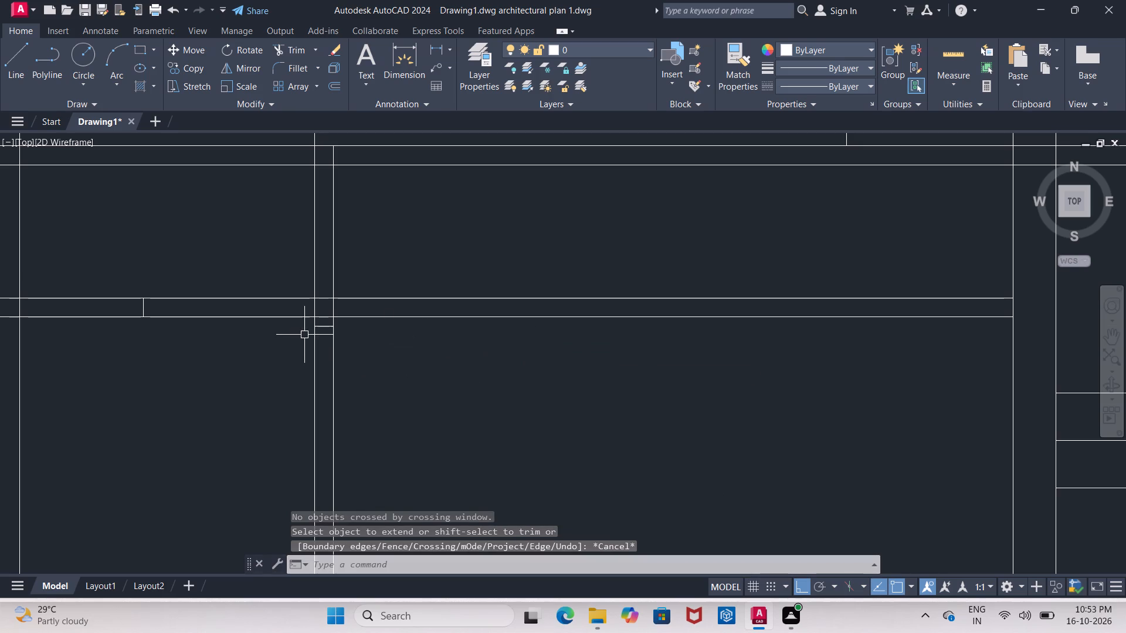
Erase the short horizontal jamb line between the two partition lines just below the extended cross wall.
{"action": "scroll", "coordinate": [302, 333], "scroll_direction": "up", "scroll_amount": 1}
{"action": "left_click", "coordinate": [331, 324]}
{"action": "key", "text": "Delete"}
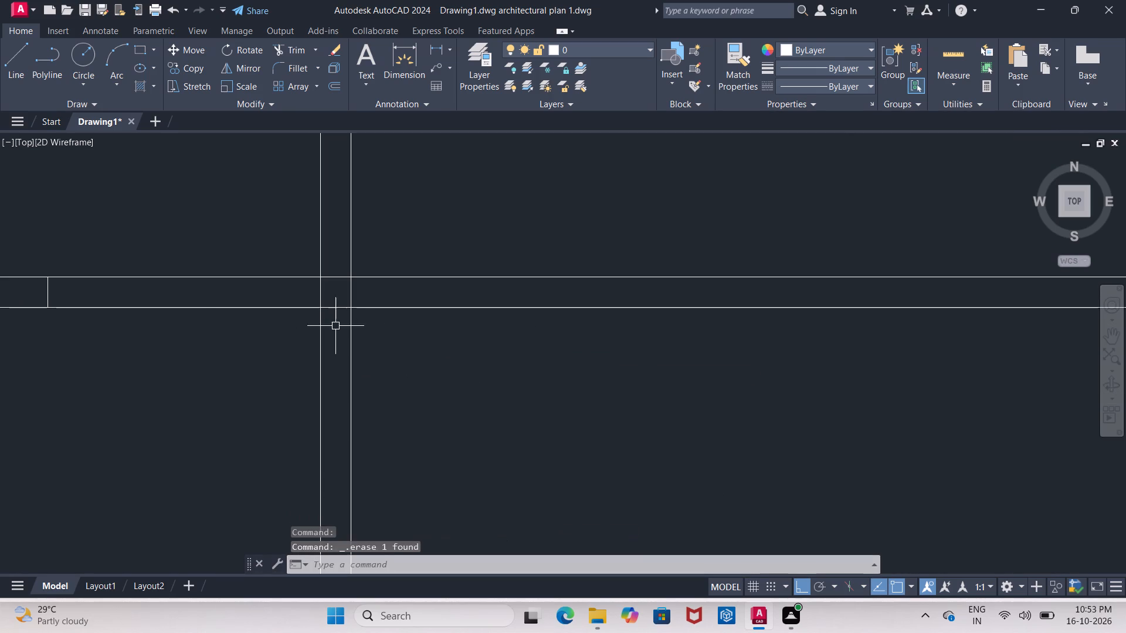
Extend both lines of the bathroom's cross wall to the outer face of the bedroom's right wall.
{"action": "scroll", "coordinate": [467, 309], "scroll_direction": "down", "scroll_amount": 2}
{"action": "middle_click_drag", "start_coordinate": [509, 304], "coordinate": [96, 328]}
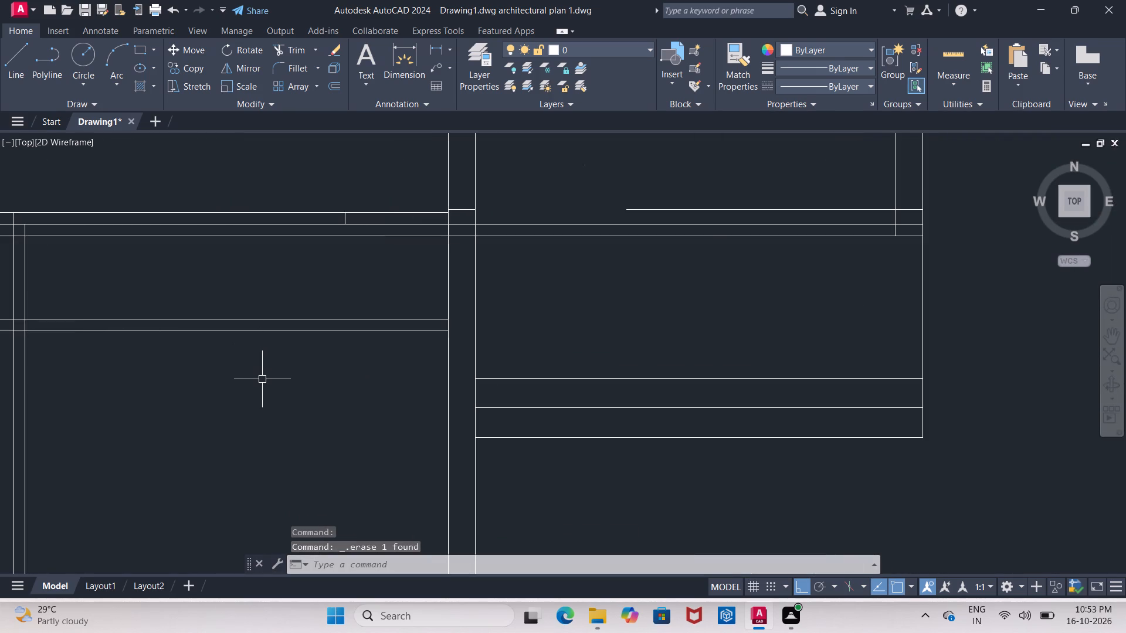
{"action": "key", "text": "Escape"}
{"action": "type", "text": "EX"}
{"action": "key", "text": "Return"}
{"action": "key", "text": "Return"}
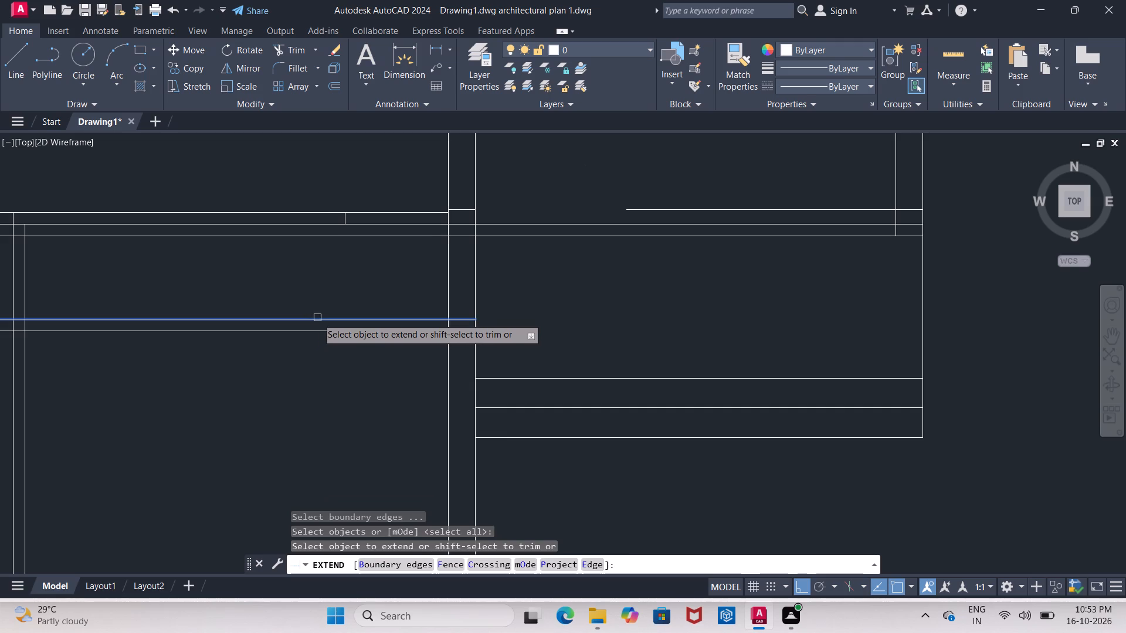
{"action": "left_click", "coordinate": [317, 318]}
{"action": "left_click", "coordinate": [328, 331]}
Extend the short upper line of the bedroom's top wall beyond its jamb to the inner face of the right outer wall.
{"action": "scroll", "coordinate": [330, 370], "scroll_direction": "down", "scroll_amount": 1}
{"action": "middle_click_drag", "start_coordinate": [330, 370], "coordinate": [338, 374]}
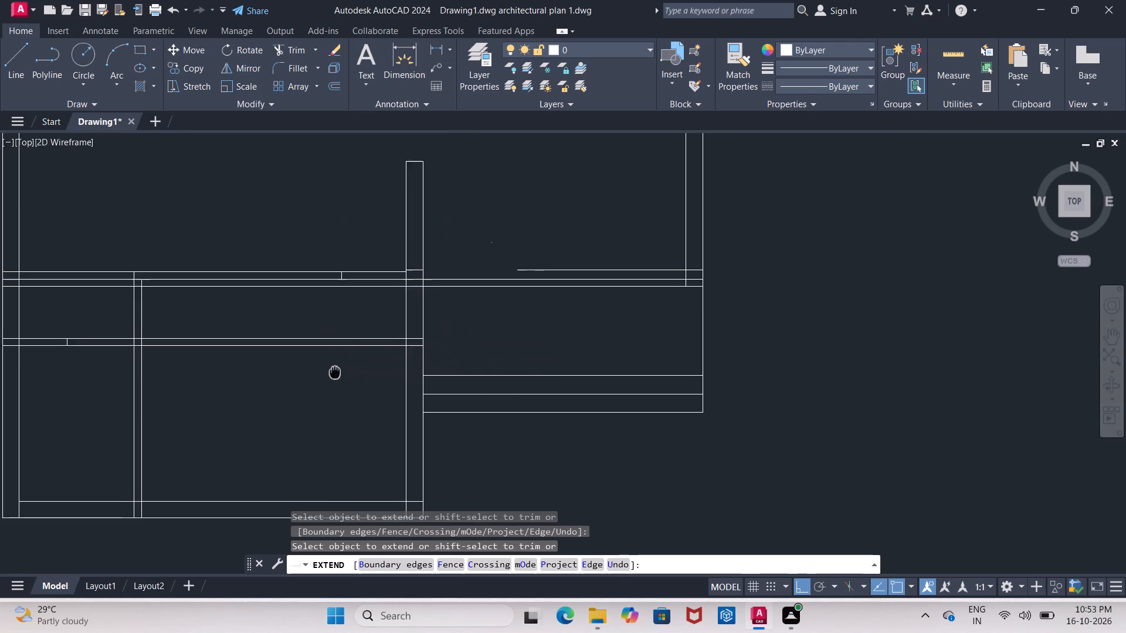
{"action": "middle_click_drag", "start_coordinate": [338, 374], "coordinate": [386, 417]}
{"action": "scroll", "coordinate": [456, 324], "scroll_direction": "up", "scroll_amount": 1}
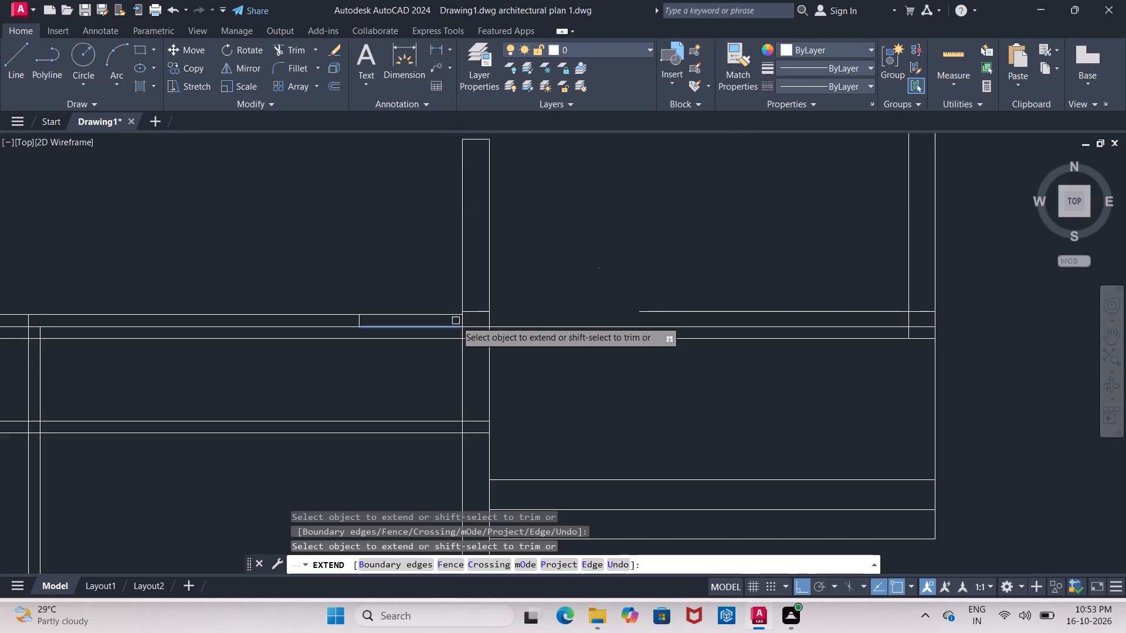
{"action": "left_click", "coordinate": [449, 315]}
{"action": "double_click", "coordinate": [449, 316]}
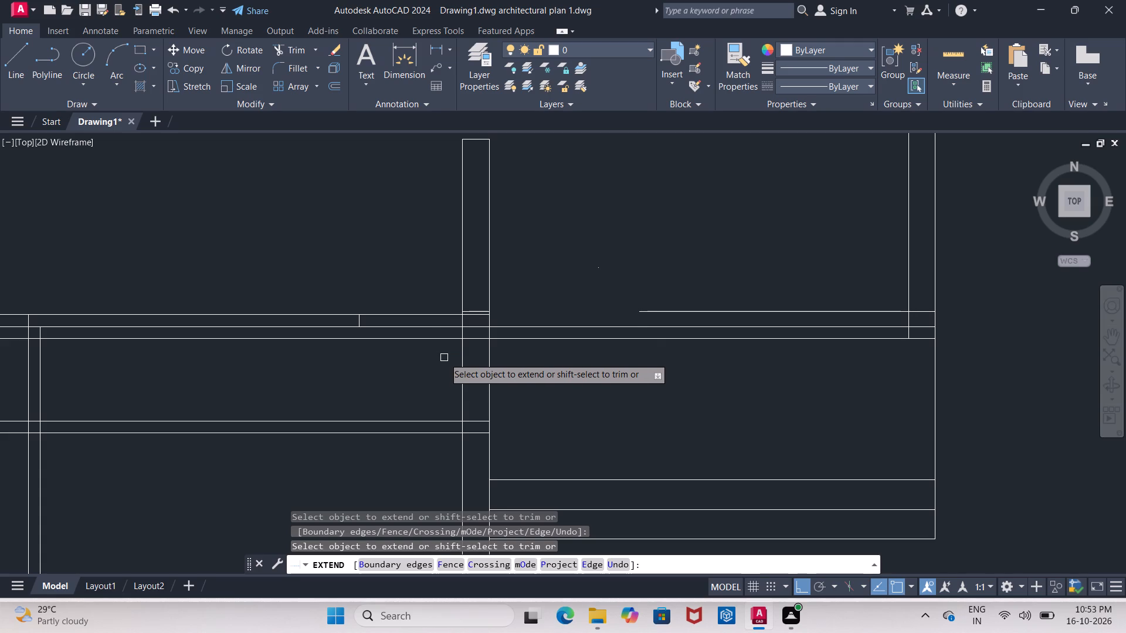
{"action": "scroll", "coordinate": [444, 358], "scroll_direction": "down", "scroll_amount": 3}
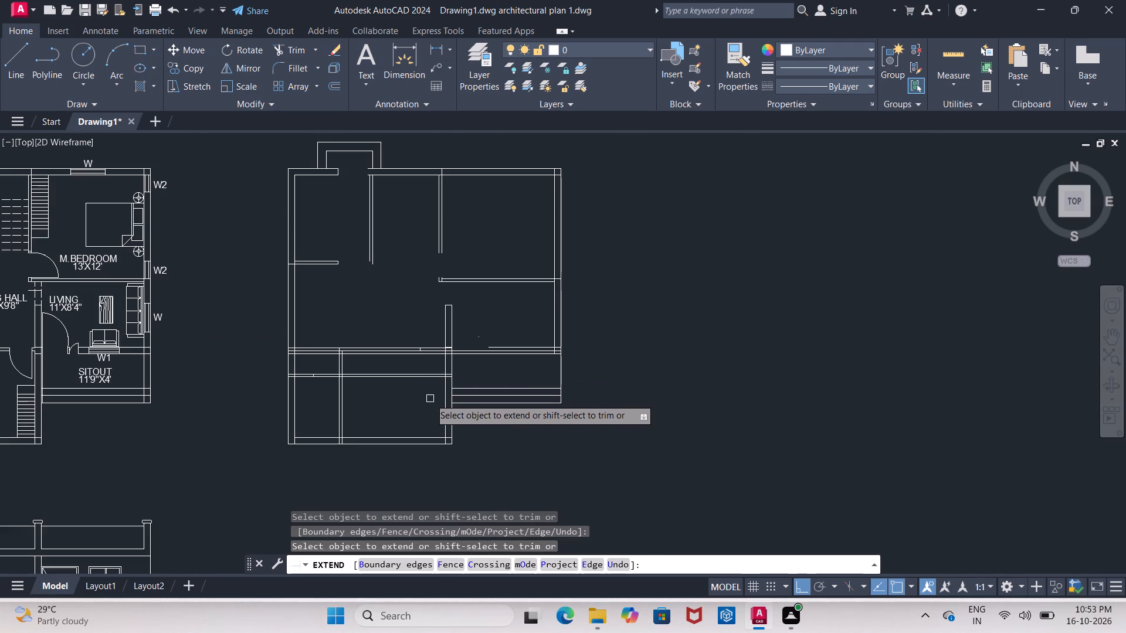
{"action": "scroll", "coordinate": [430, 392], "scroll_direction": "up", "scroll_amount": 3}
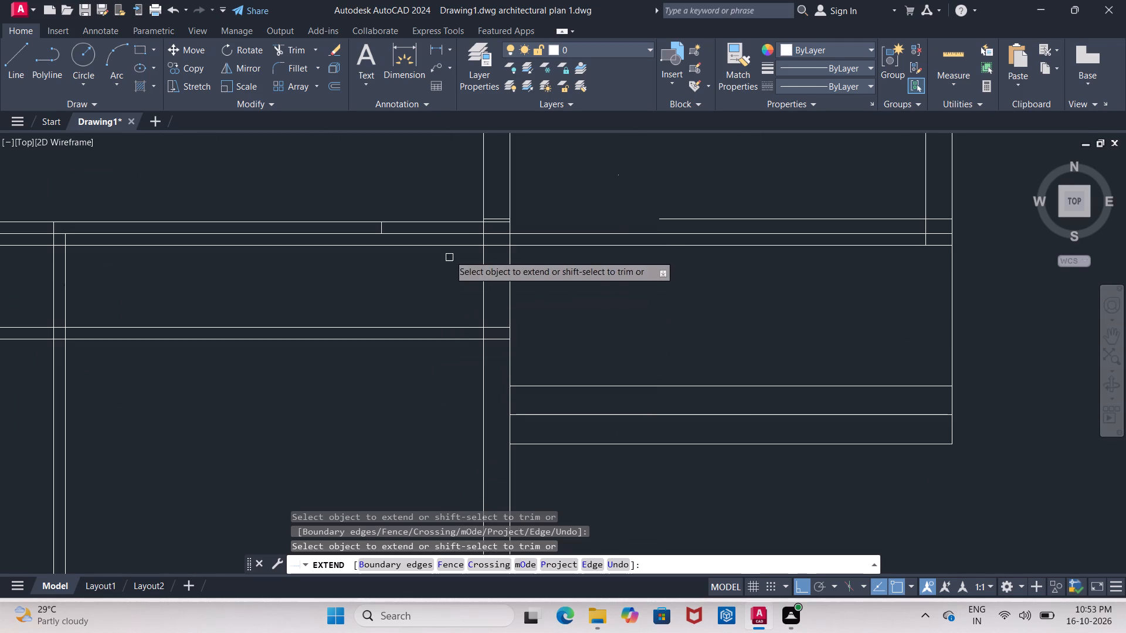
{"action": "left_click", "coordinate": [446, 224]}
Extend the upper line of the wall between living room and sitout across the opening to the bedroom-side face of the partition.
{"action": "middle_click_drag", "start_coordinate": [656, 280], "coordinate": [656, 284]}
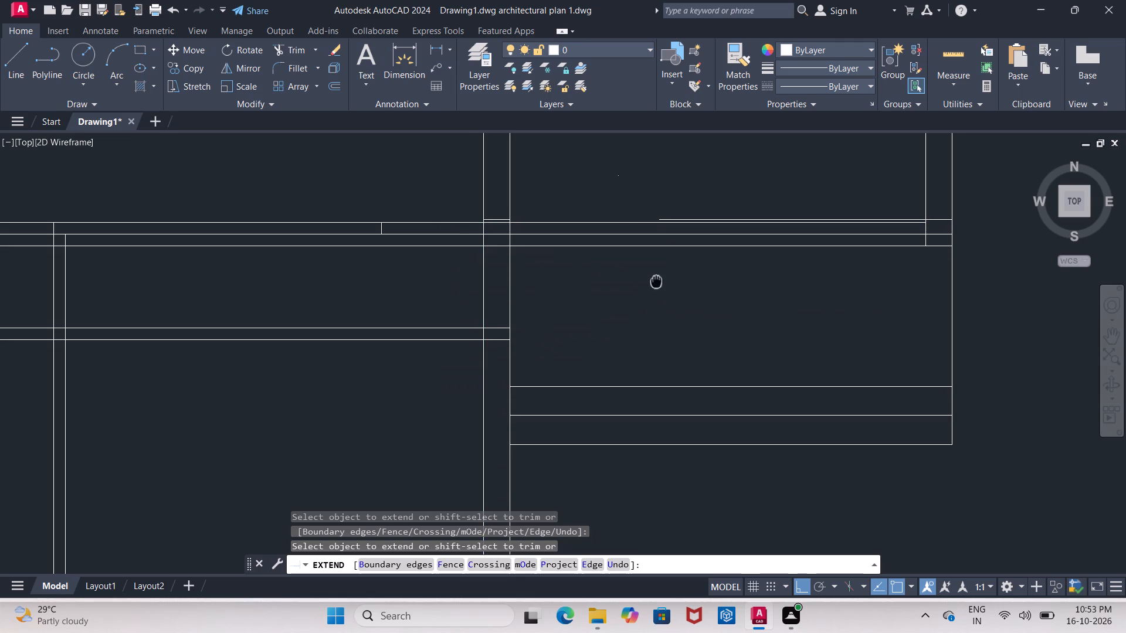
{"action": "middle_click_drag", "start_coordinate": [656, 284], "coordinate": [596, 336]}
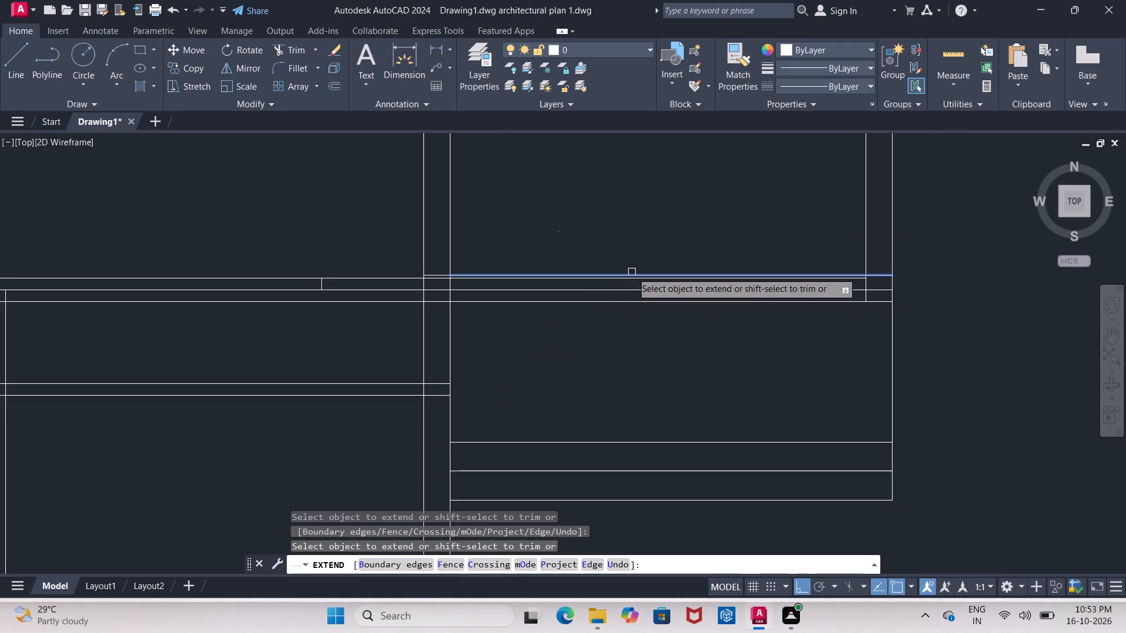
{"action": "left_click", "coordinate": [632, 272]}
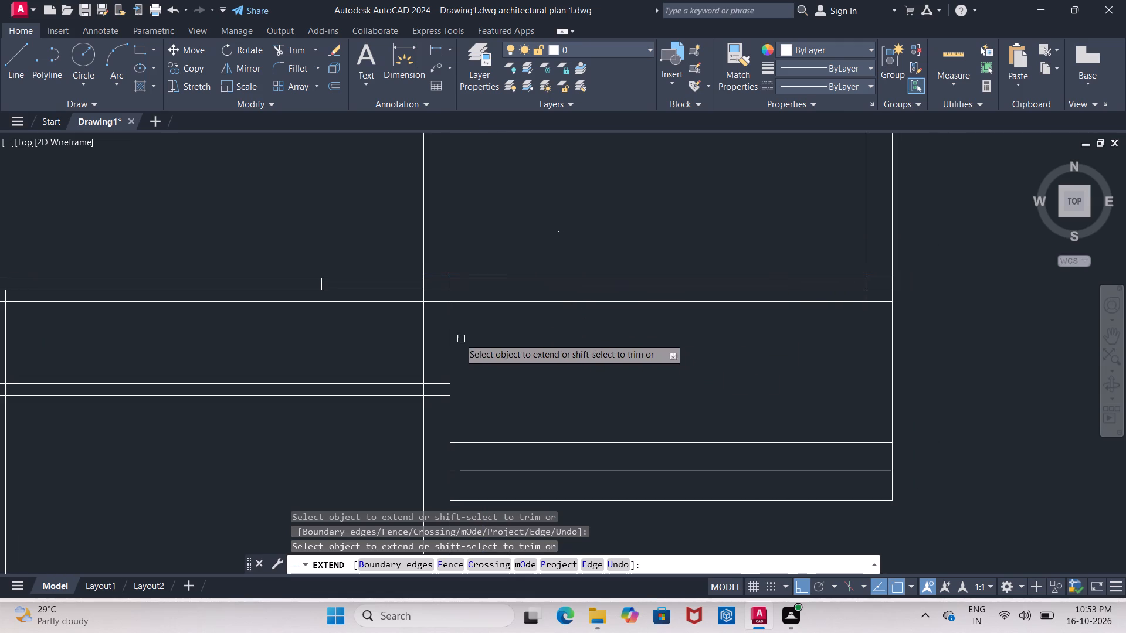
Erase the bedroom top wall's upper line segment that runs from the door jamb into the living room wall.
{"action": "scroll", "coordinate": [425, 281], "scroll_direction": "up", "scroll_amount": 2}
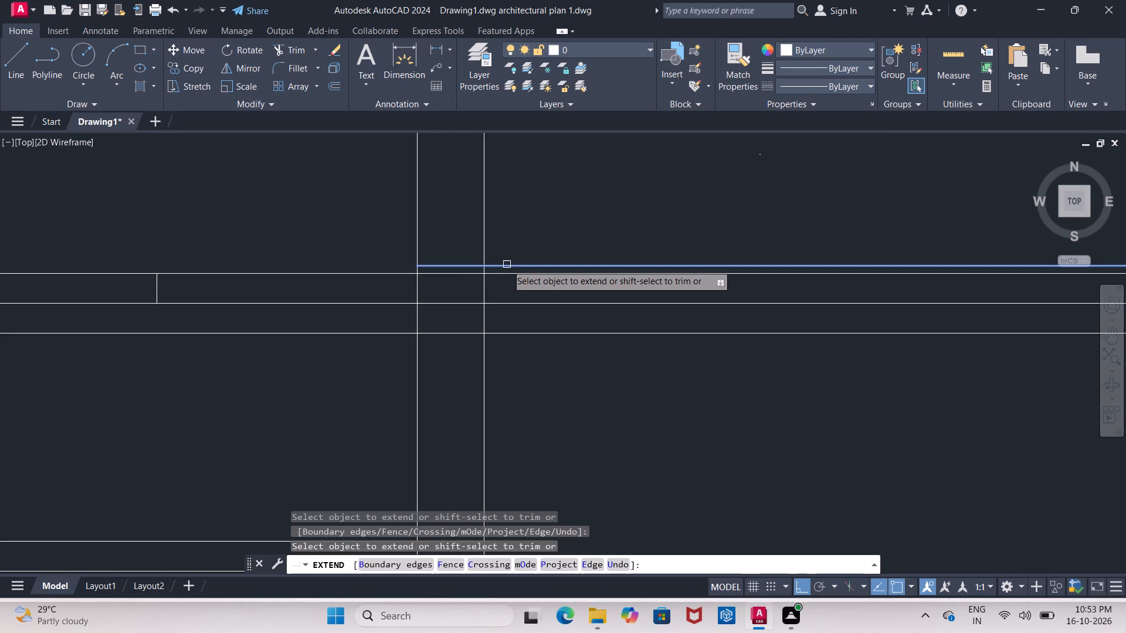
{"action": "key", "text": "Escape"}
{"action": "left_click", "coordinate": [508, 275]}
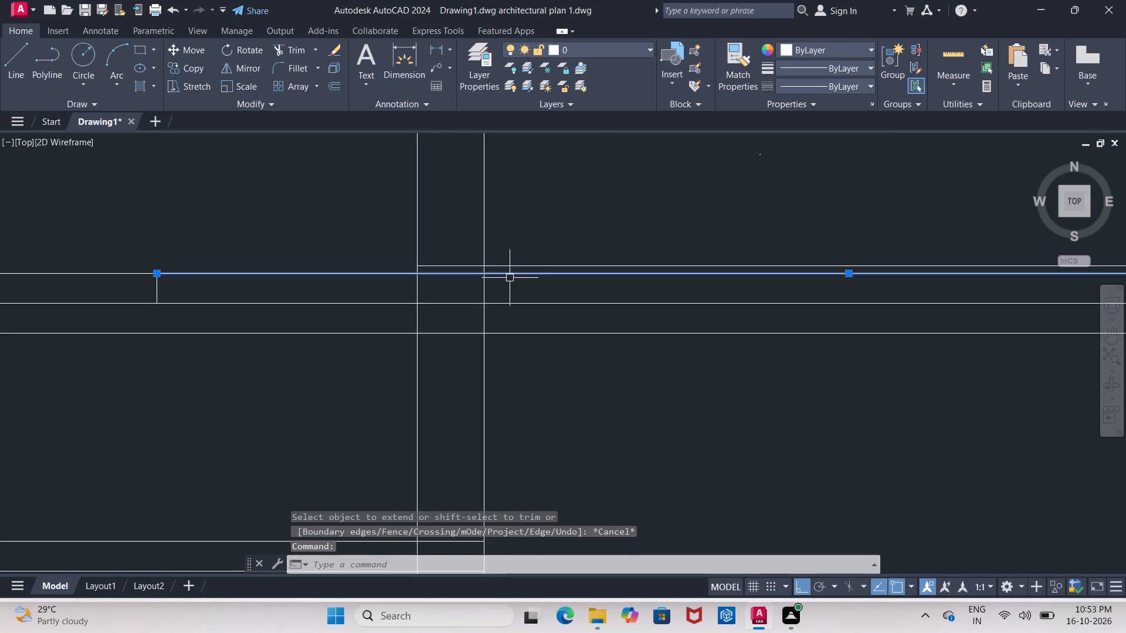
{"action": "key", "text": "Delete"}
{"action": "scroll", "coordinate": [511, 287], "scroll_direction": "down", "scroll_amount": 1}
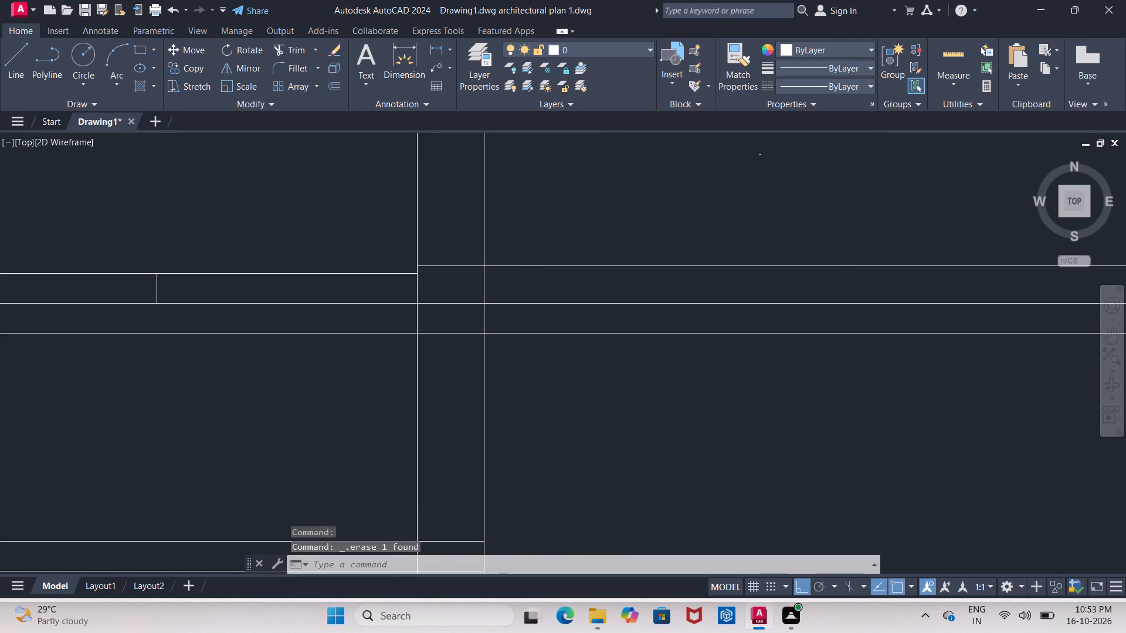
Erase the two short vertical door jamb lines in the bedroom's top wall and the bathroom's cross wall.
{"action": "scroll", "coordinate": [511, 287], "scroll_direction": "down", "scroll_amount": 2}
{"action": "middle_click_drag", "start_coordinate": [511, 287], "coordinate": [474, 297]}
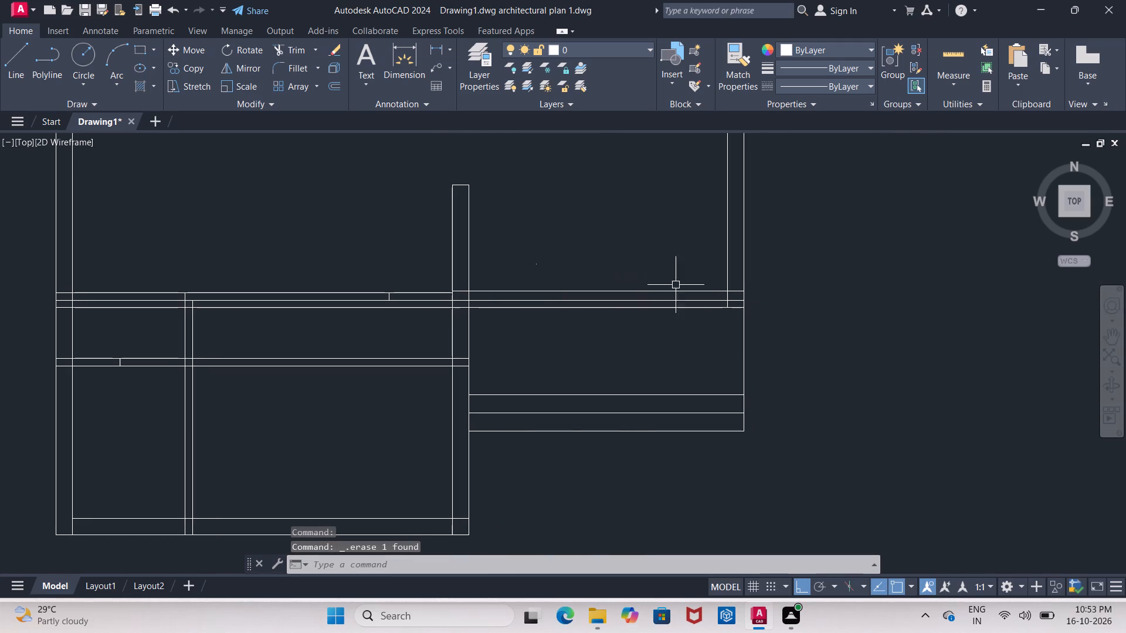
{"action": "middle_click_drag", "start_coordinate": [700, 285], "coordinate": [696, 386]}
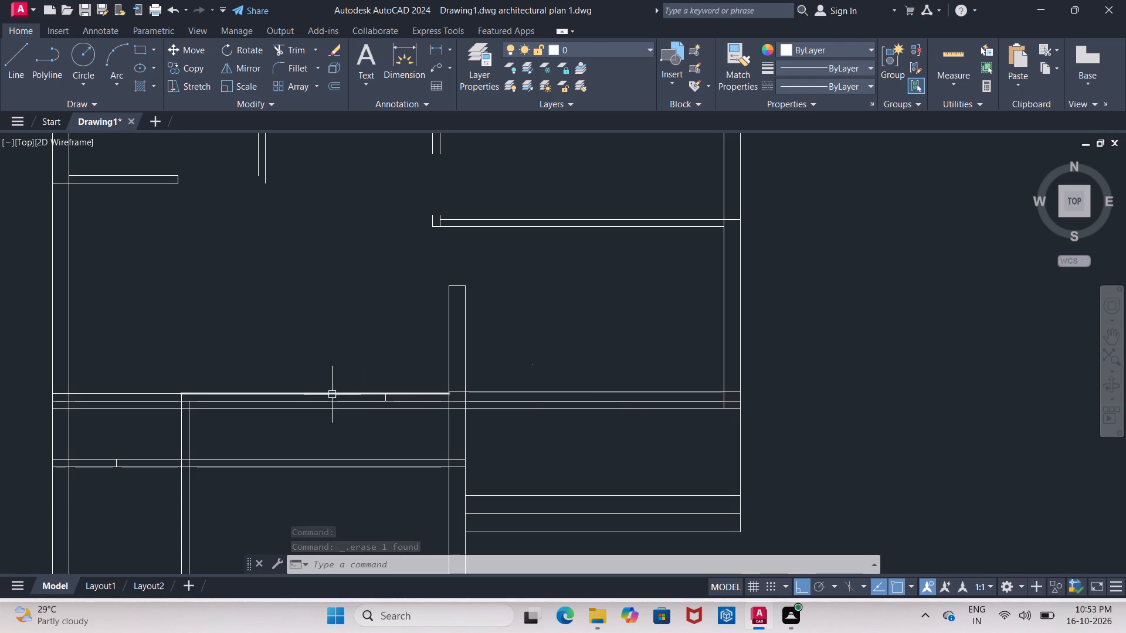
{"action": "scroll", "coordinate": [388, 403], "scroll_direction": "up", "scroll_amount": 1}
{"action": "middle_click_drag", "start_coordinate": [209, 453], "coordinate": [576, 379]}
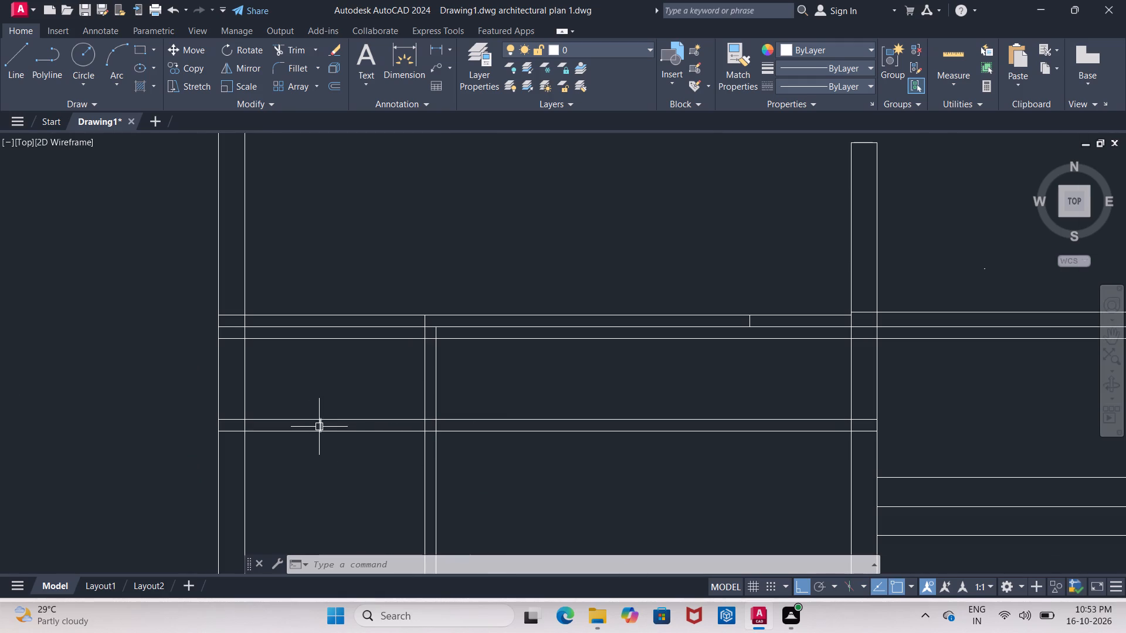
{"action": "left_click", "coordinate": [319, 427]}
{"action": "left_click", "coordinate": [747, 319]}
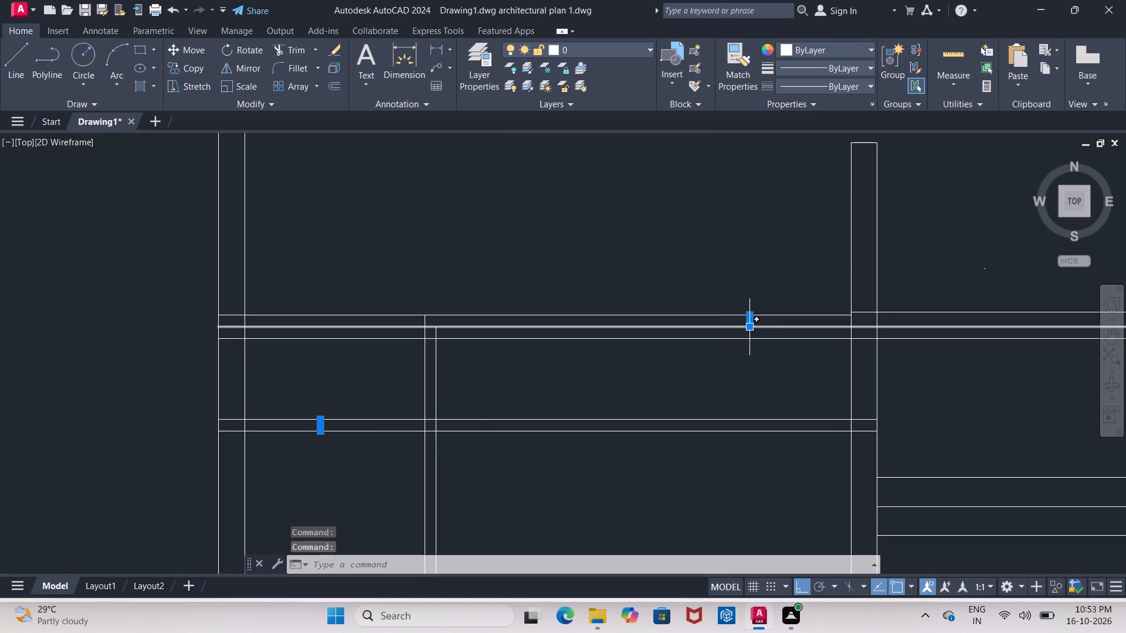
{"action": "key", "text": "Delete"}
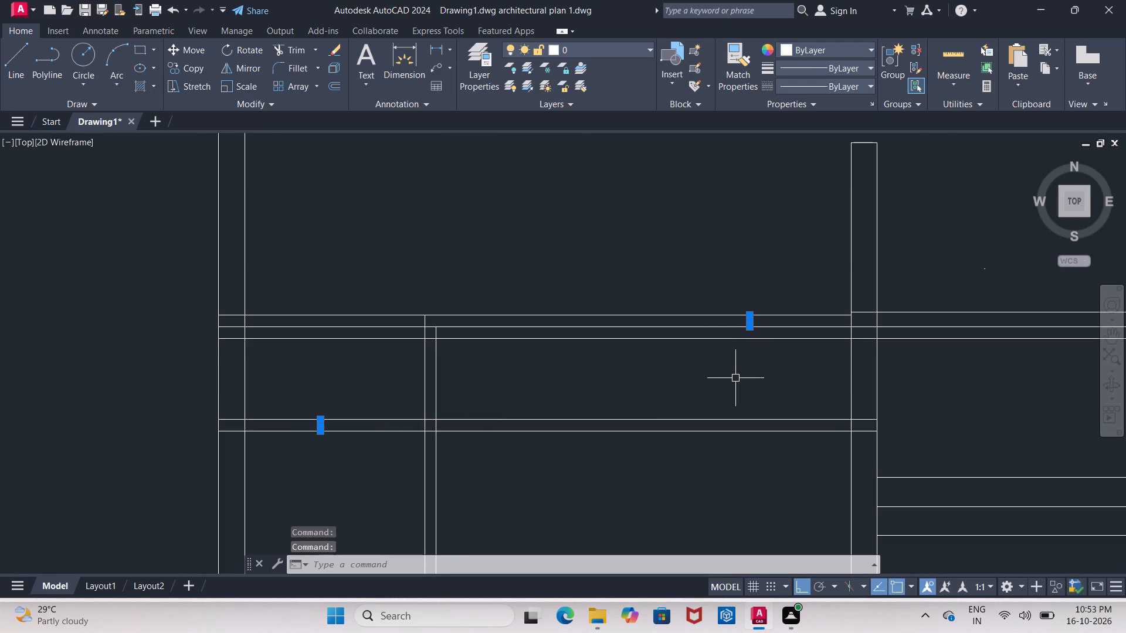
{"action": "key", "text": "Delete"}
Erase the short horizontal cap line at the upper end of the wall stub beside the living room.
{"action": "scroll", "coordinate": [735, 378], "scroll_direction": "down", "scroll_amount": 3}
{"action": "scroll", "coordinate": [779, 377], "scroll_direction": "up", "scroll_amount": 3}
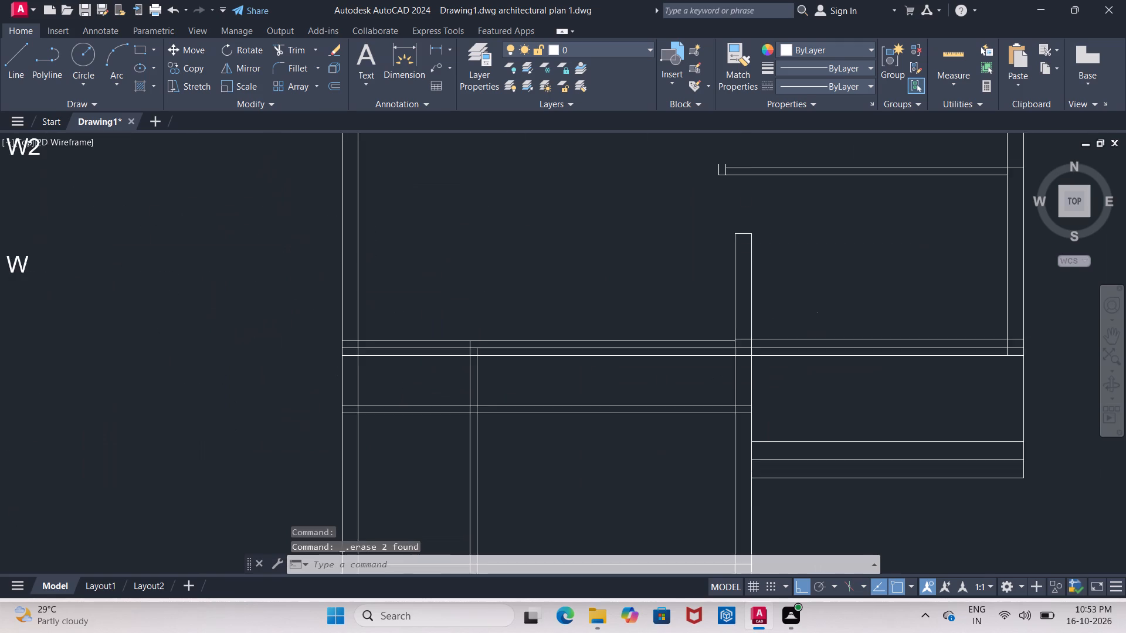
{"action": "middle_click_drag", "start_coordinate": [779, 377], "coordinate": [720, 443]}
{"action": "scroll", "coordinate": [720, 443], "scroll_direction": "down", "scroll_amount": 1}
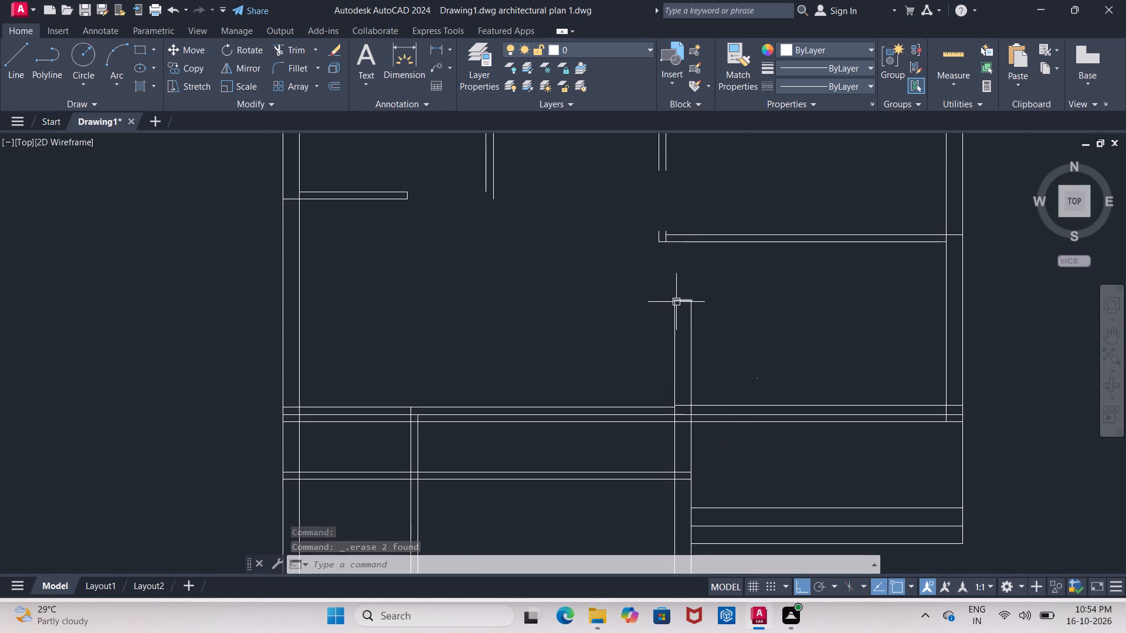
{"action": "left_click", "coordinate": [677, 302]}
{"action": "key", "text": "Delete"}
Extend both lines of the open wall stub upward to the upper line of the wall between living room and master bedroom.
{"action": "scroll", "coordinate": [697, 336], "scroll_direction": "down", "scroll_amount": 2}
{"action": "middle_click_drag", "start_coordinate": [697, 336], "coordinate": [674, 348]}
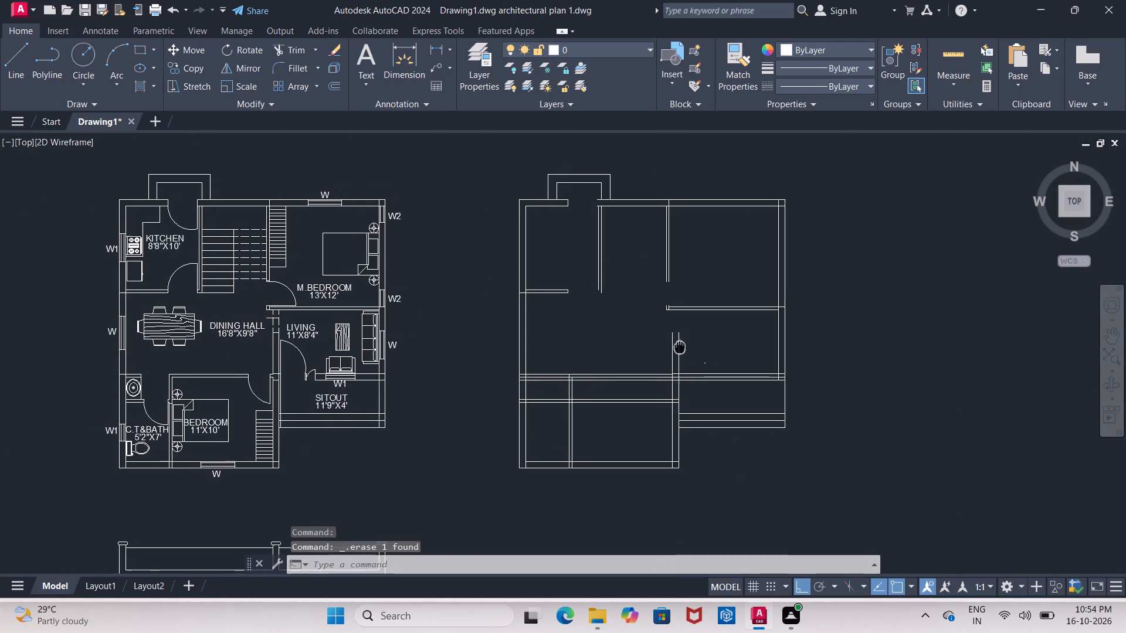
{"action": "middle_click_drag", "start_coordinate": [674, 348], "coordinate": [652, 352]}
{"action": "scroll", "coordinate": [694, 348], "scroll_direction": "up", "scroll_amount": 2}
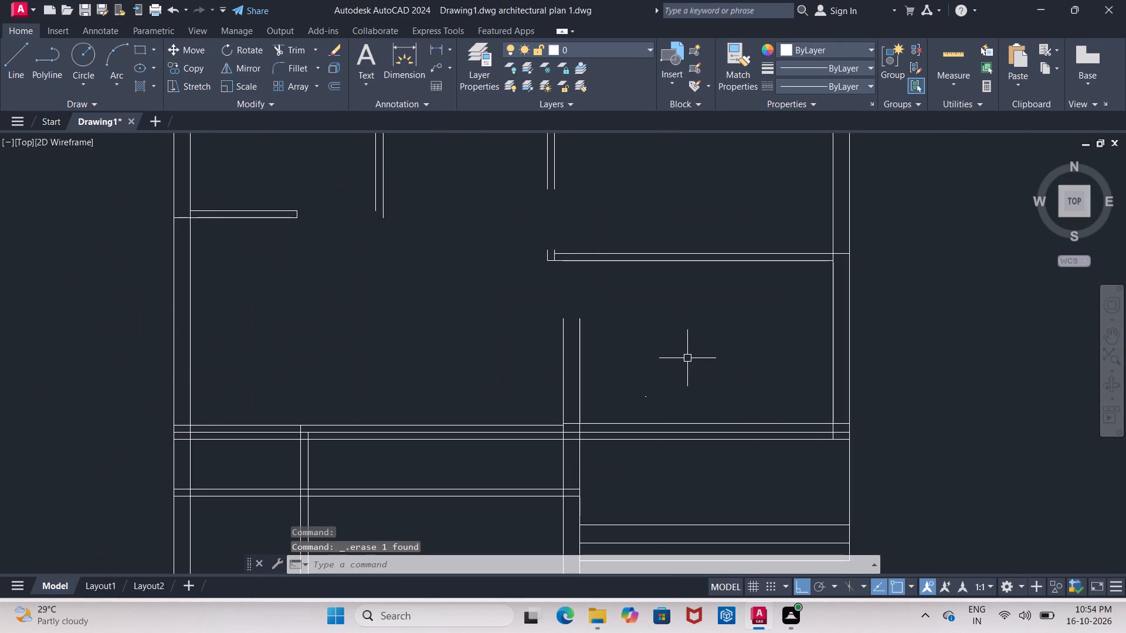
{"action": "key", "text": "Escape"}
{"action": "key", "text": "e"}
{"action": "key", "text": "x"}
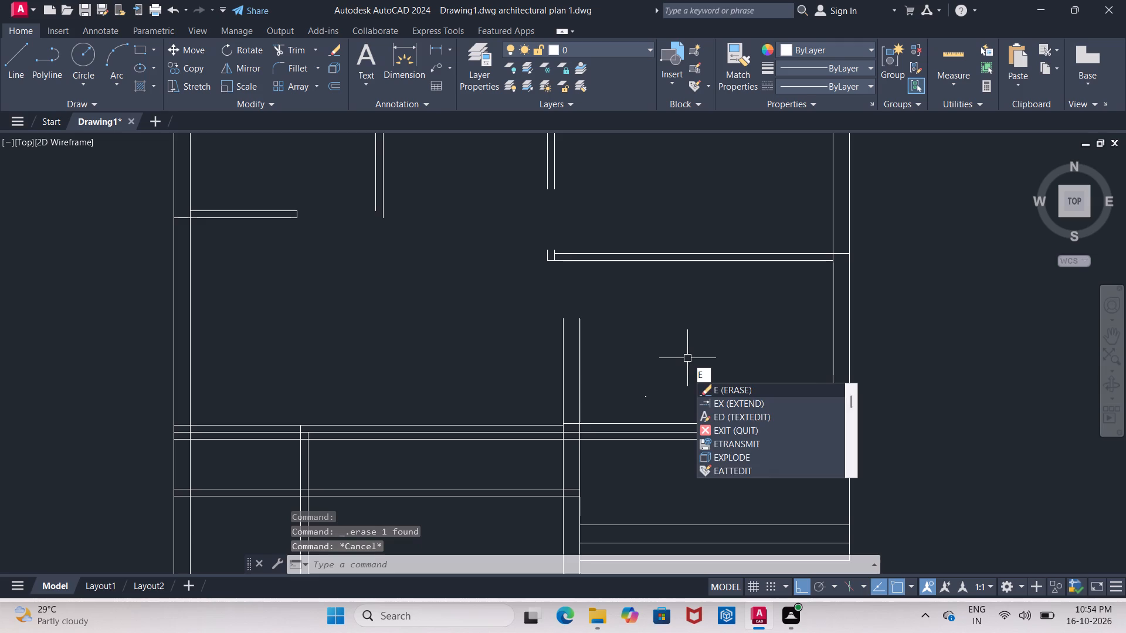
{"action": "key", "text": "Return"}
{"action": "key", "text": "Return"}
{"action": "double_click", "coordinate": [583, 382]}
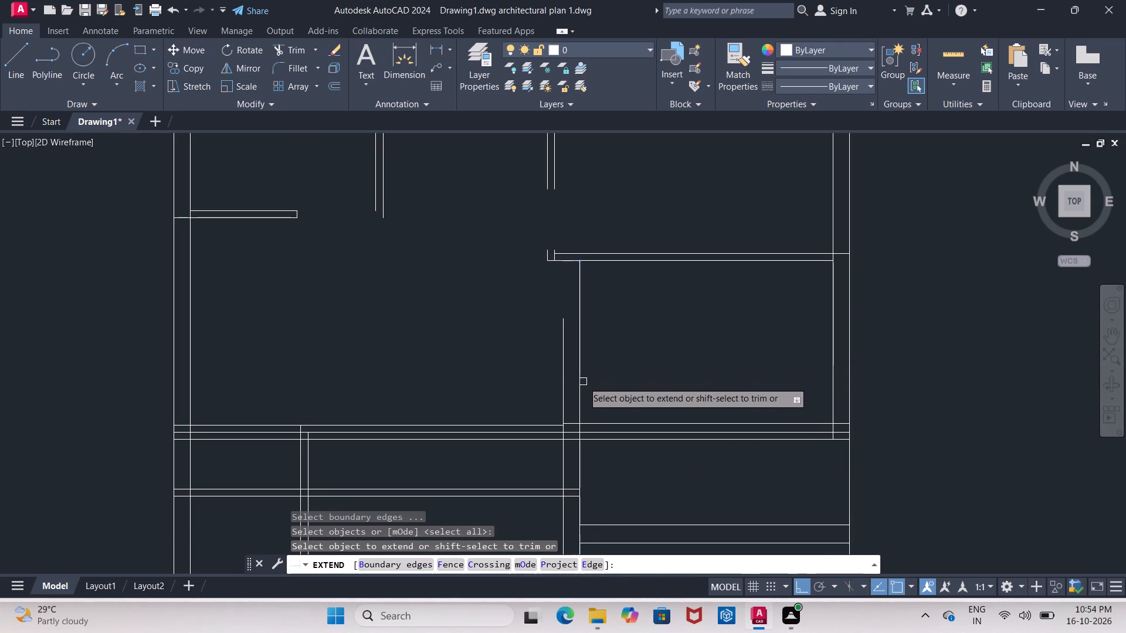
{"action": "double_click", "coordinate": [578, 386]}
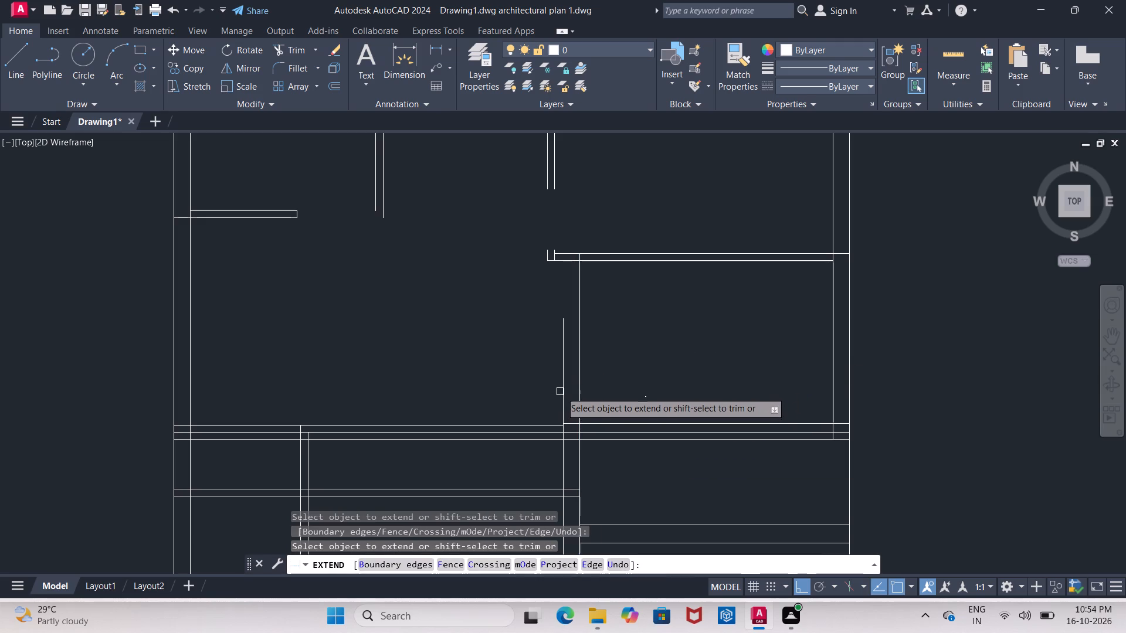
{"action": "double_click", "coordinate": [561, 389]}
{"action": "double_click", "coordinate": [560, 374]}
{"action": "left_click", "coordinate": [560, 369]}
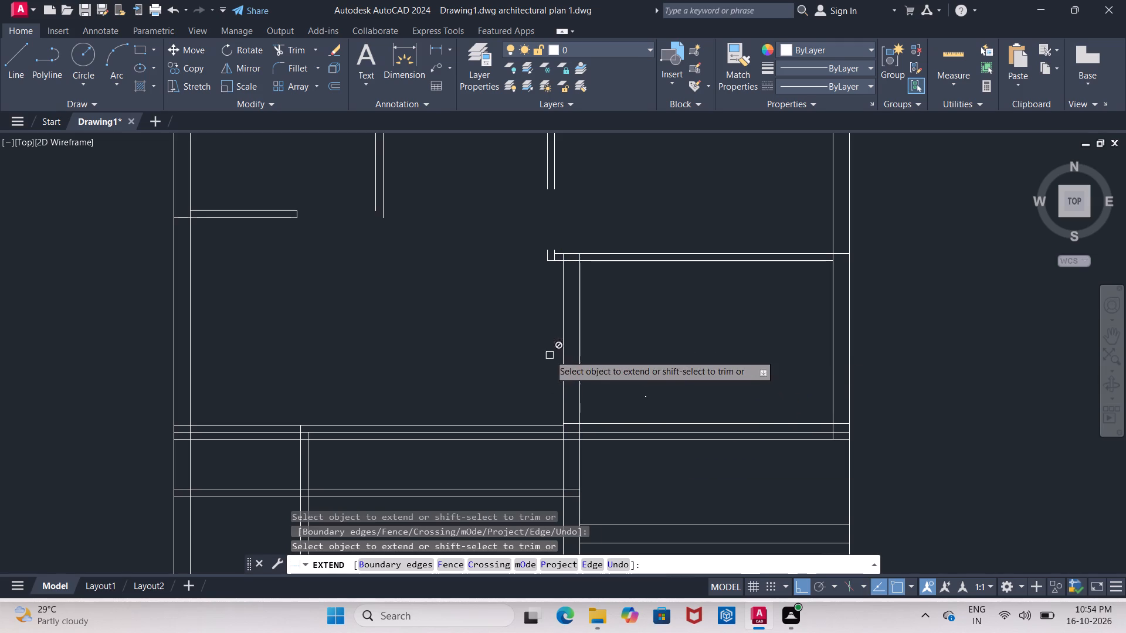
Extend both lines of the master bedroom's left wall down across the door opening to the lower line of its bottom wall.
{"action": "middle_click_drag", "start_coordinate": [550, 328], "coordinate": [540, 420]}
{"action": "double_click", "coordinate": [537, 275]}
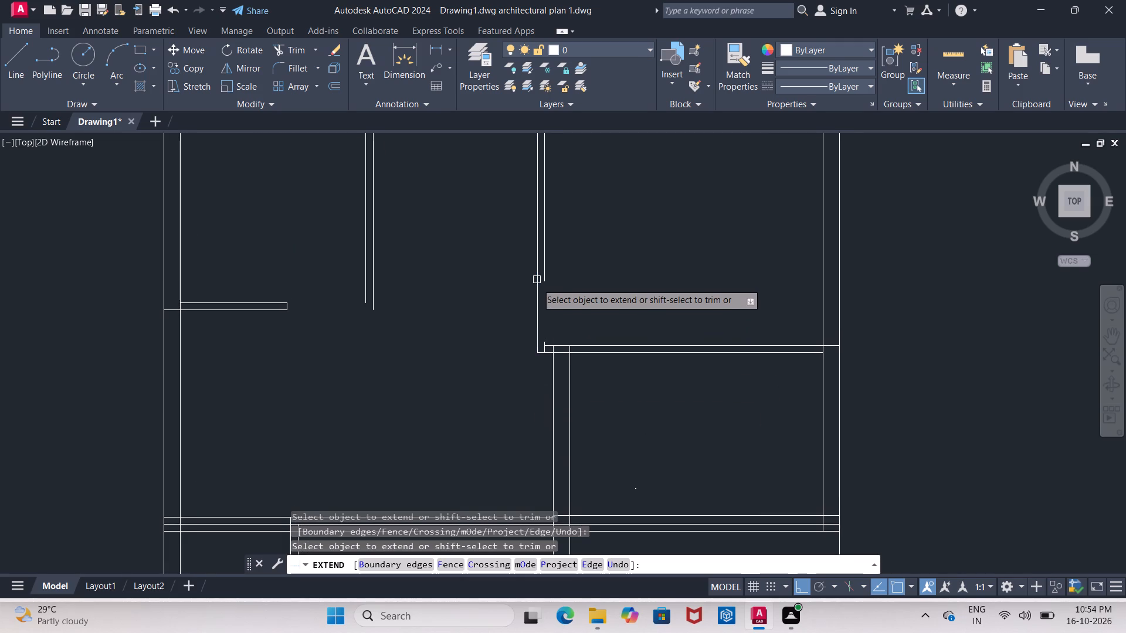
{"action": "double_click", "coordinate": [543, 274]}
Extend the master bedroom bottom wall's lower line to the right outer face and its upper line to the left wall's outer face.
{"action": "scroll", "coordinate": [534, 387], "scroll_direction": "up", "scroll_amount": 1}
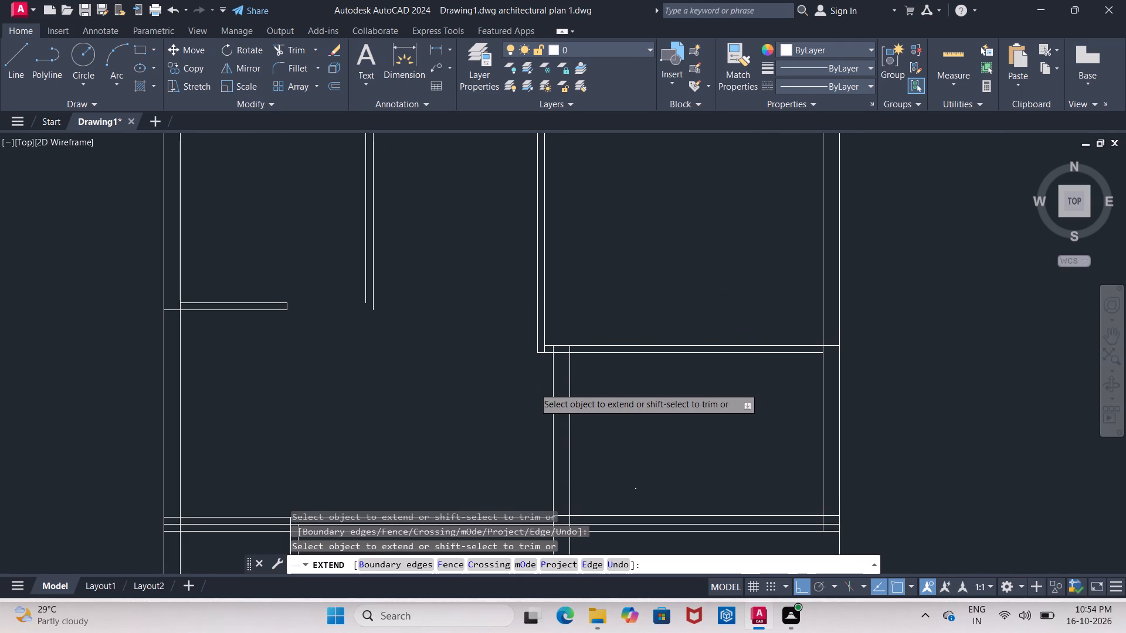
{"action": "double_click", "coordinate": [853, 334]}
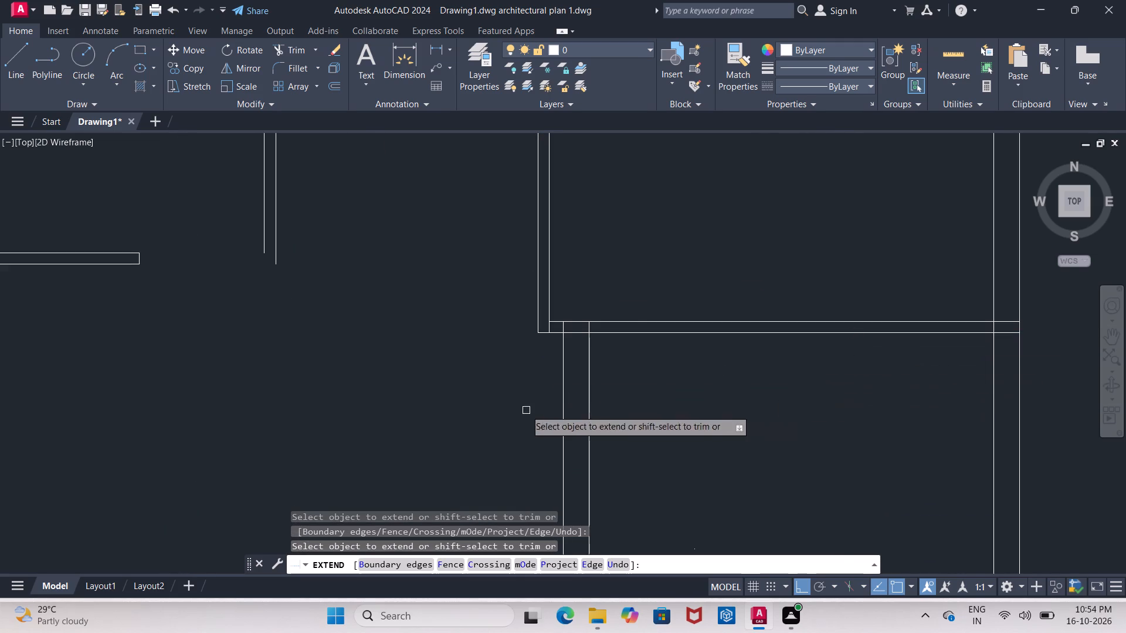
{"action": "middle_click_drag", "start_coordinate": [520, 408], "coordinate": [611, 414]}
{"action": "scroll", "coordinate": [652, 350], "scroll_direction": "up", "scroll_amount": 2}
{"action": "double_click", "coordinate": [668, 295]}
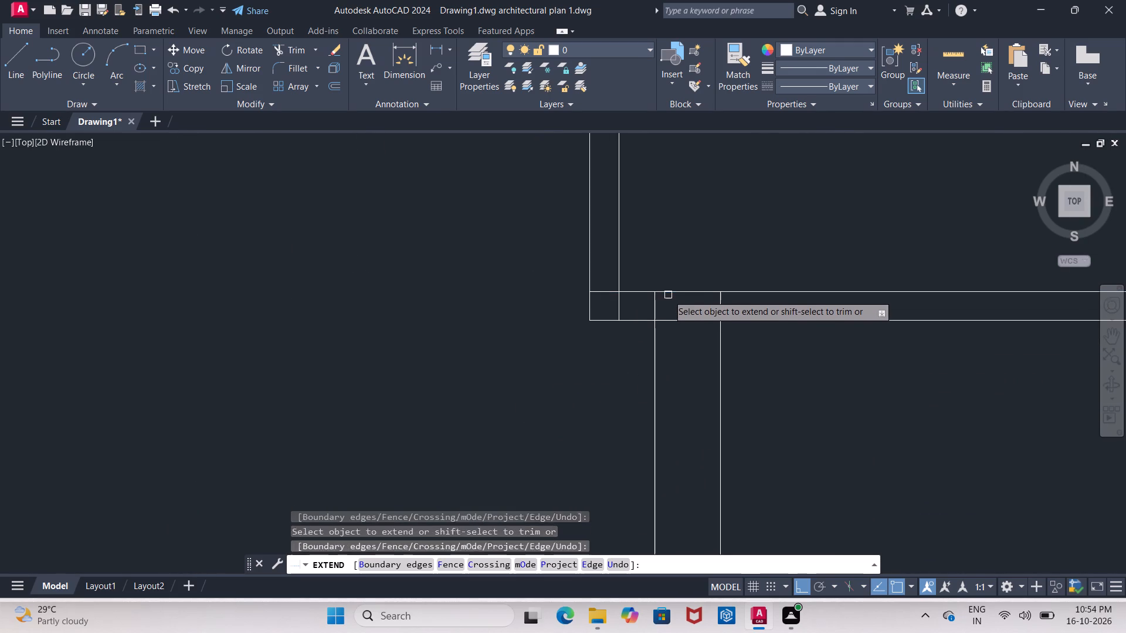
Extend the kitchen bottom wall stub's upper line to the outer face of the left outer wall and try extending its lower line.
{"action": "scroll", "coordinate": [492, 380], "scroll_direction": "down", "scroll_amount": 2}
{"action": "middle_click_drag", "start_coordinate": [493, 381], "coordinate": [517, 389]}
{"action": "scroll", "coordinate": [517, 387], "scroll_direction": "down", "scroll_amount": 1}
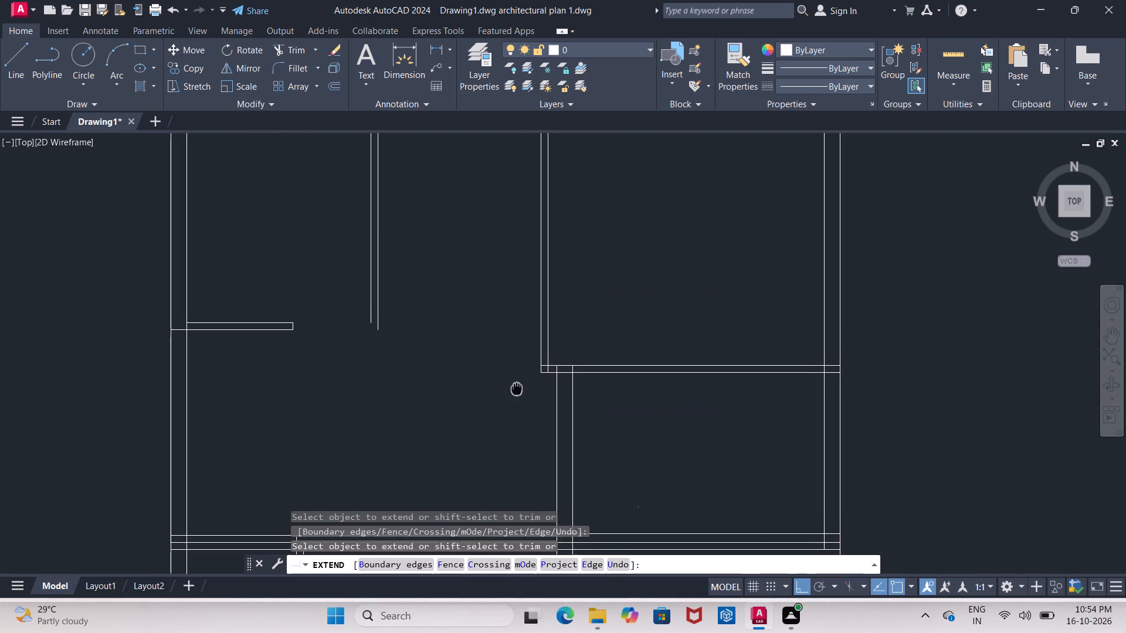
{"action": "middle_click_drag", "start_coordinate": [517, 389], "coordinate": [522, 409]}
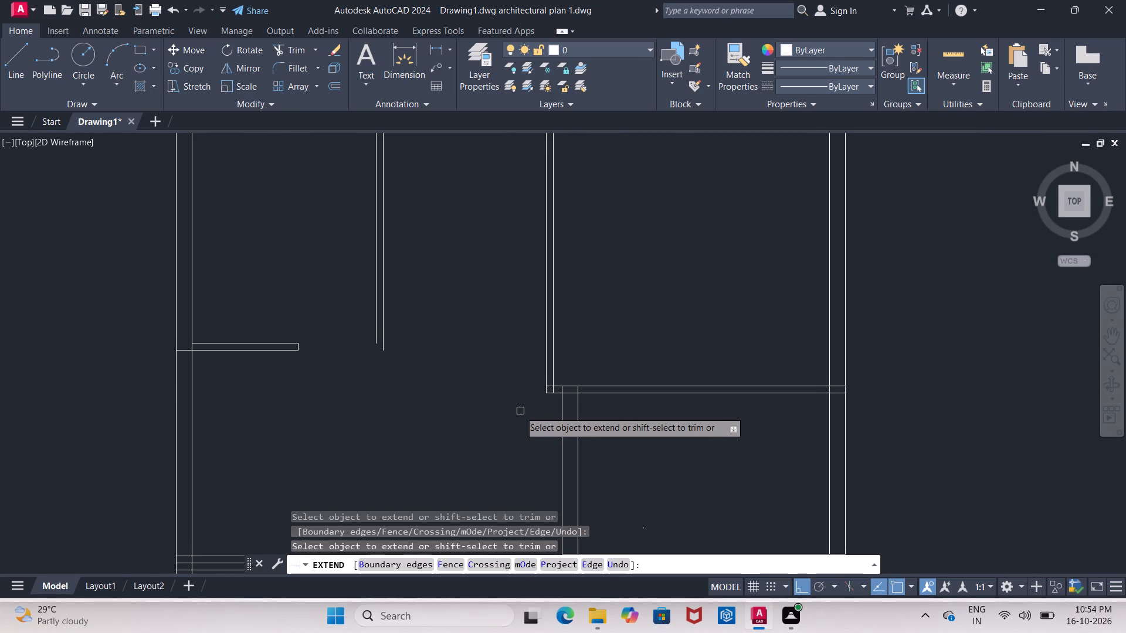
{"action": "scroll", "coordinate": [511, 405], "scroll_direction": "up", "scroll_amount": 1}
{"action": "middle_click_drag", "start_coordinate": [415, 376], "coordinate": [597, 389]}
{"action": "scroll", "coordinate": [597, 389], "scroll_direction": "down", "scroll_amount": 1}
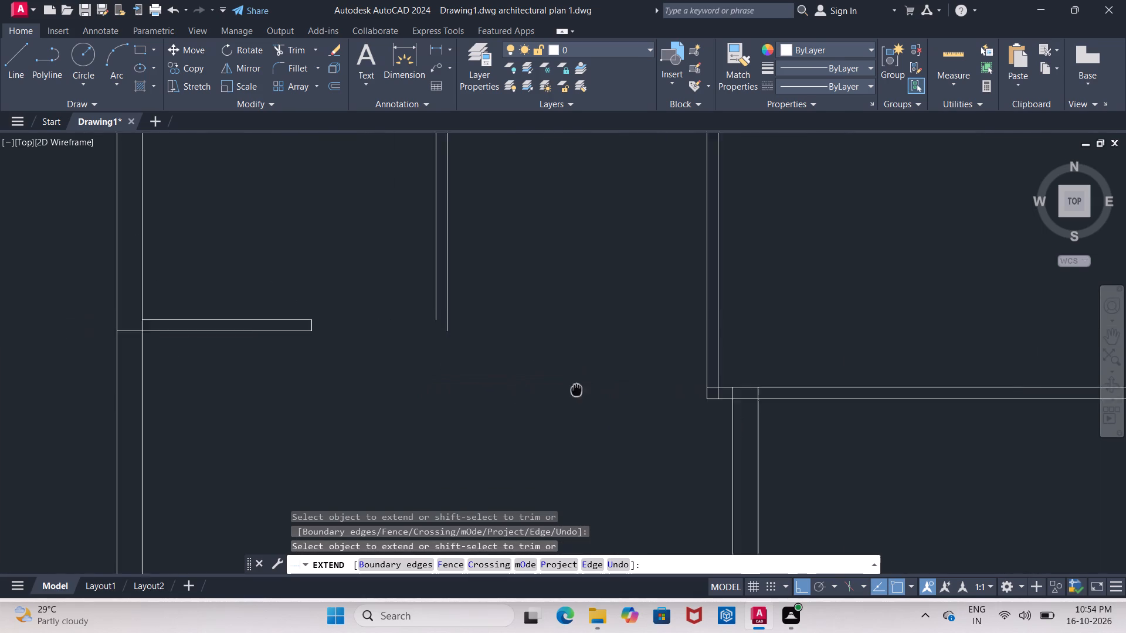
{"action": "middle_click_drag", "start_coordinate": [597, 389], "coordinate": [598, 390]}
{"action": "left_click", "coordinate": [351, 346]}
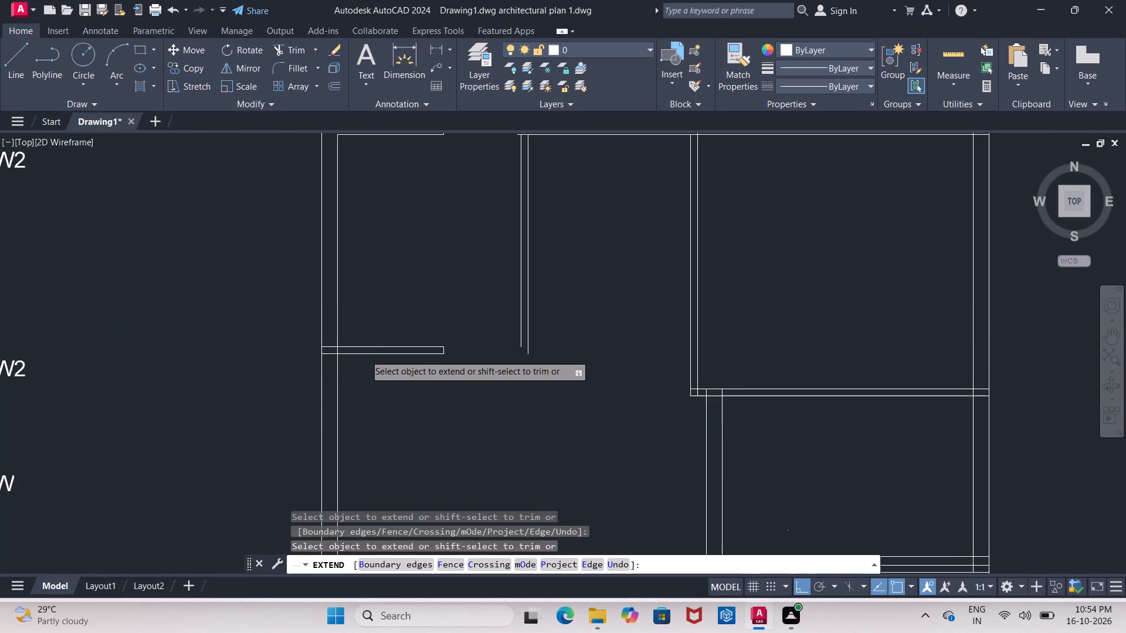
{"action": "left_click", "coordinate": [365, 355]}
{"action": "scroll", "coordinate": [366, 355], "scroll_direction": "up", "scroll_amount": 3}
{"action": "double_click", "coordinate": [366, 355]}
{"action": "key", "text": "Escape"}
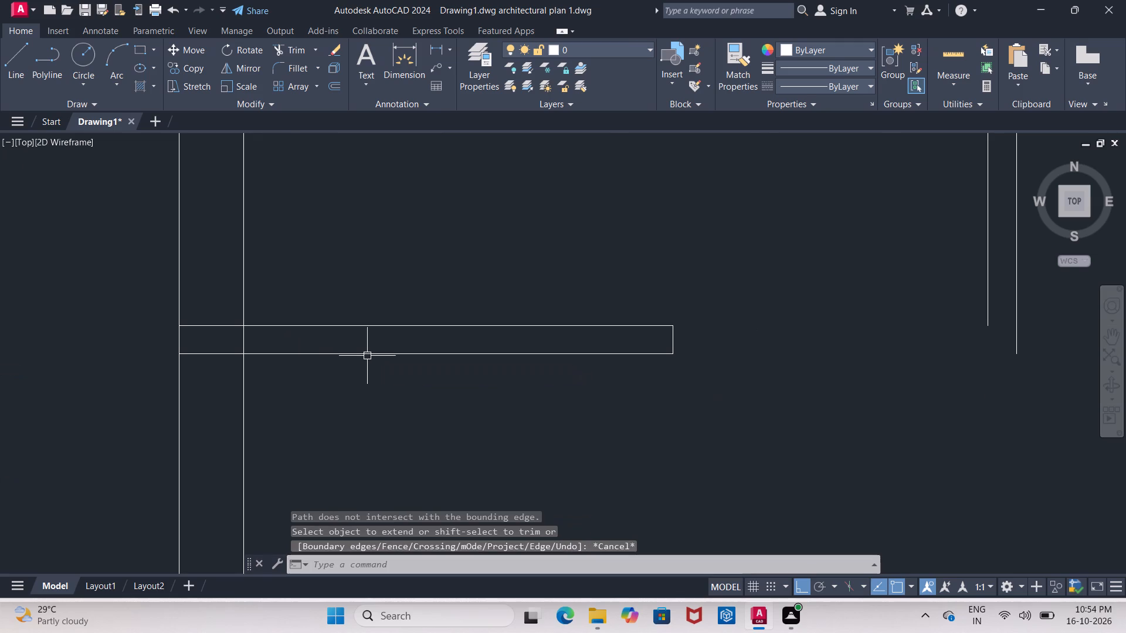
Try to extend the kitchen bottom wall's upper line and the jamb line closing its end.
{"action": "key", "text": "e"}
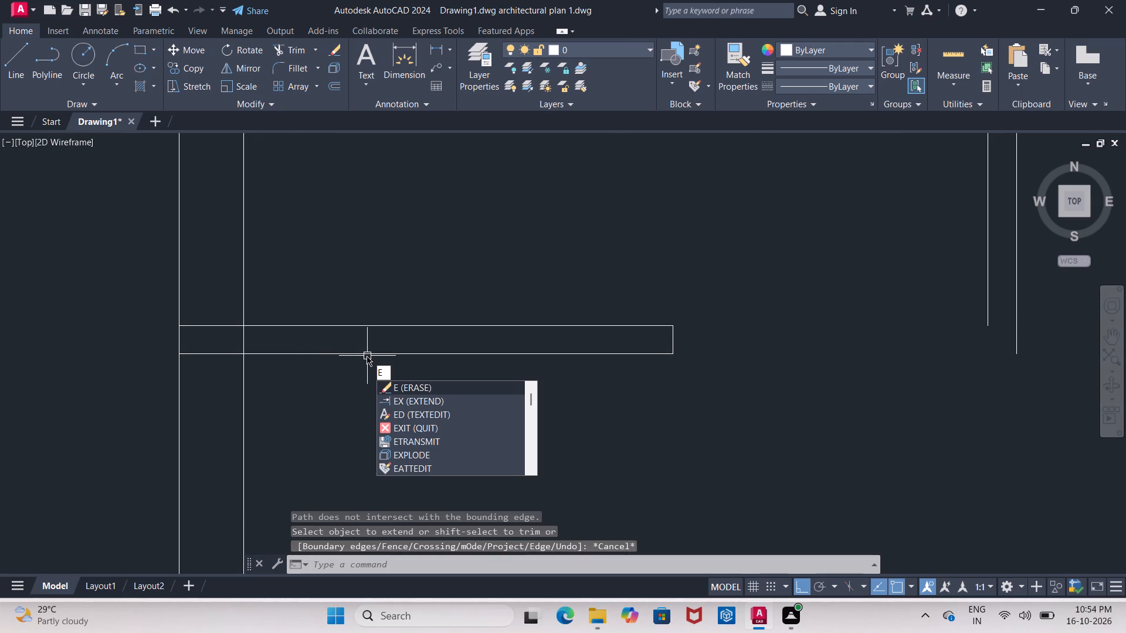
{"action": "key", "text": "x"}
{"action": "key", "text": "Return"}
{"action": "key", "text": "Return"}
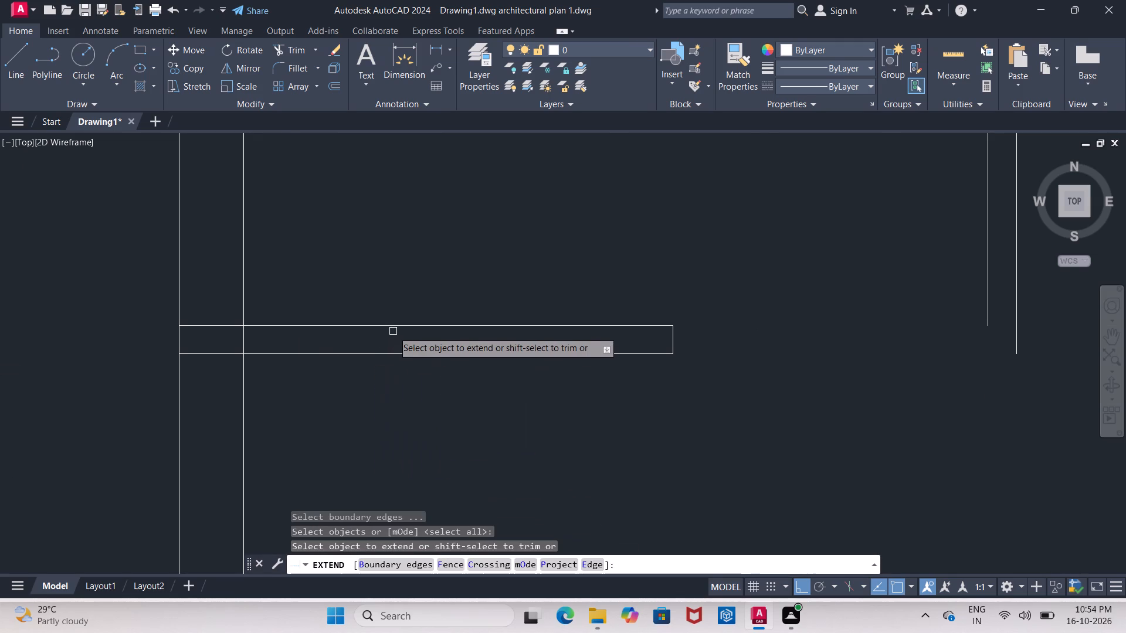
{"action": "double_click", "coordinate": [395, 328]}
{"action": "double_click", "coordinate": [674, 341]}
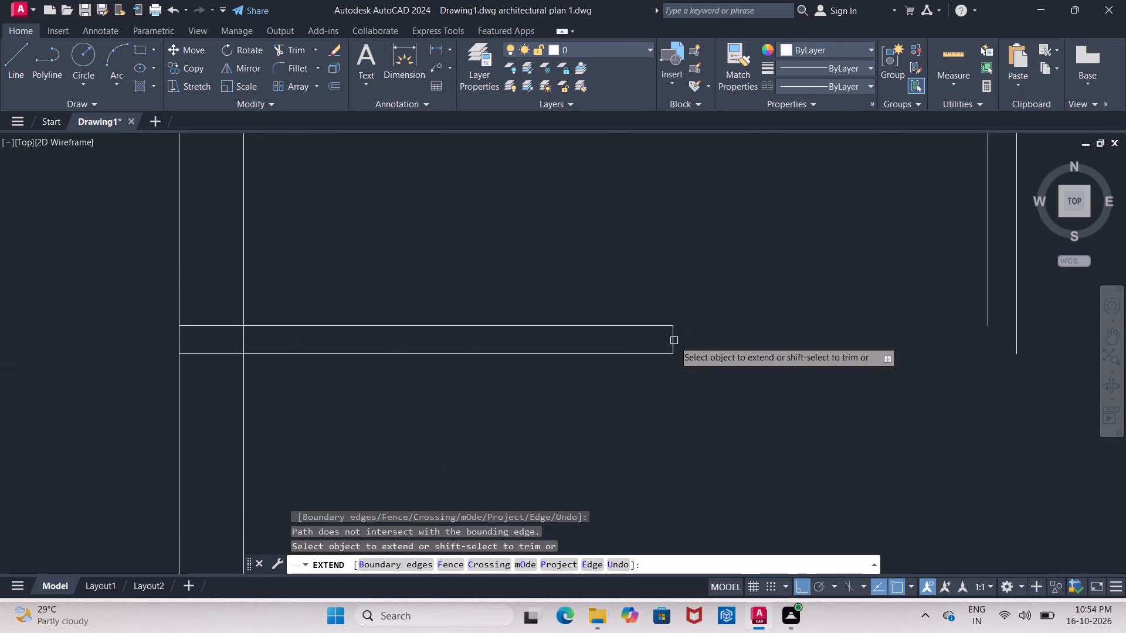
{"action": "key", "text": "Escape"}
Erase the jamb line closing the right end of the kitchen's bottom wall.
{"action": "left_click", "coordinate": [674, 341]}
{"action": "key", "text": "Delete"}
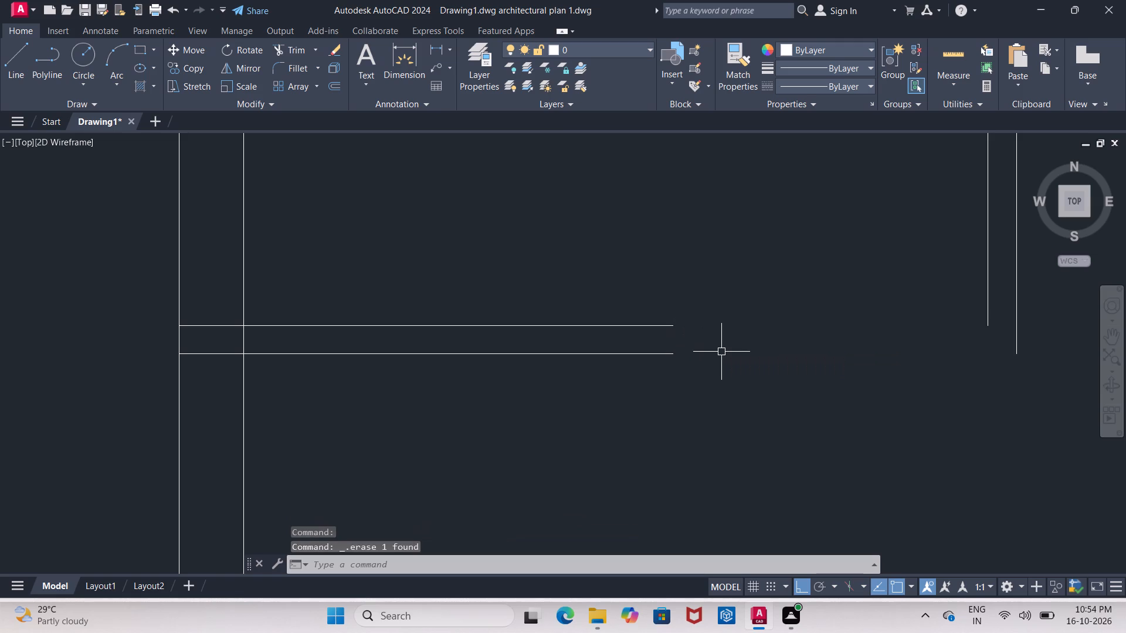
Extend both lines of the kitchen's bottom wall right to the inner face of the master bedroom's left wall, closing the junction with the kitchen's right wall.
{"action": "type", "text": "EX"}
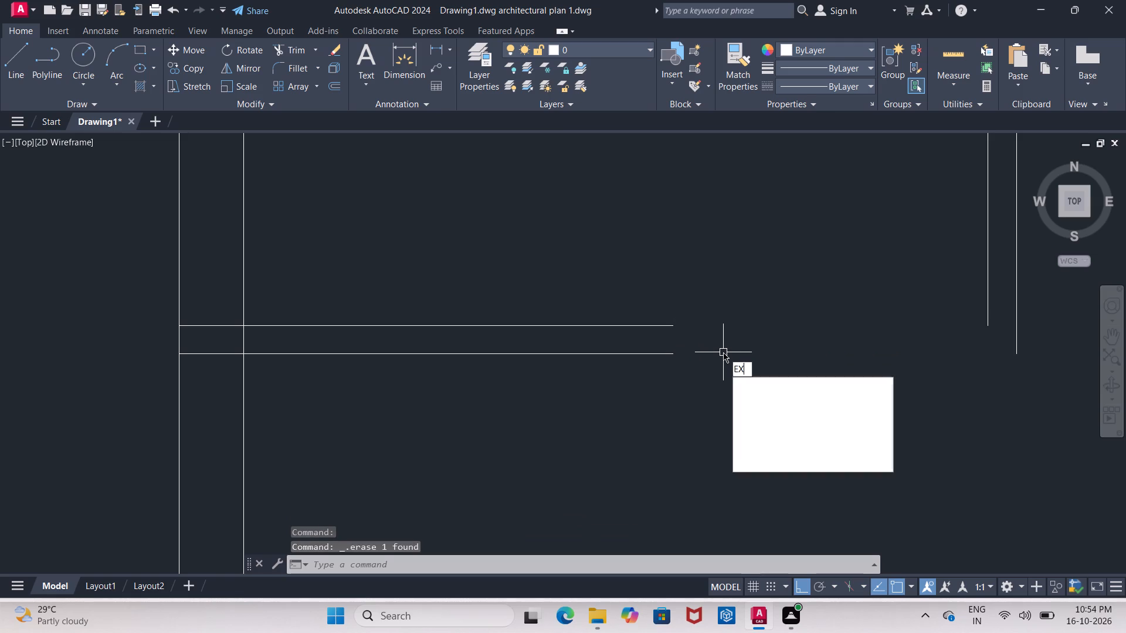
{"action": "key", "text": "Return"}
{"action": "key", "text": "Return"}
{"action": "left_click", "coordinate": [625, 322]}
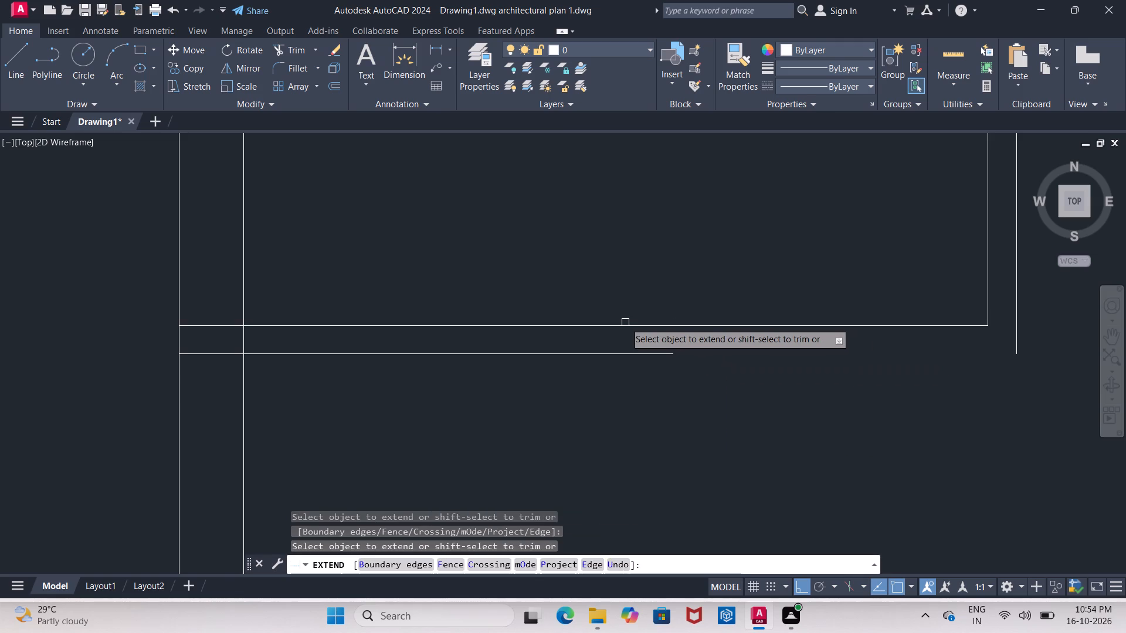
{"action": "left_click", "coordinate": [634, 327]}
{"action": "left_click", "coordinate": [623, 351]}
{"action": "left_click", "coordinate": [630, 354]}
{"action": "middle_click_drag", "start_coordinate": [711, 360], "coordinate": [495, 377]}
{"action": "scroll", "coordinate": [495, 377], "scroll_direction": "down", "scroll_amount": 3}
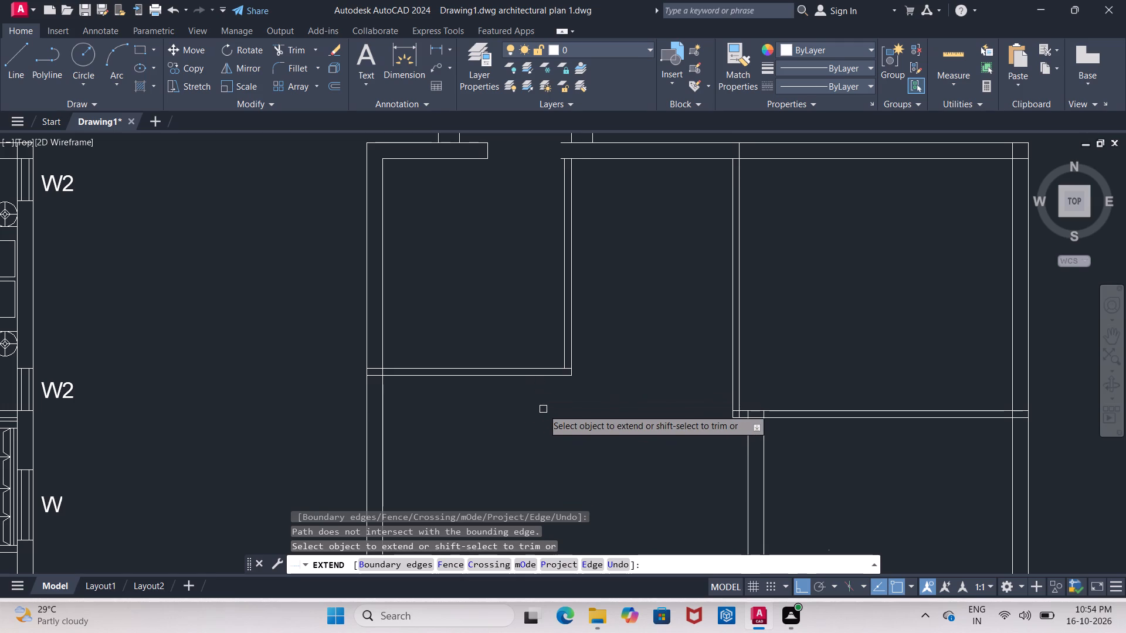
{"action": "left_click", "coordinate": [555, 367]}
{"action": "left_click", "coordinate": [558, 377]}
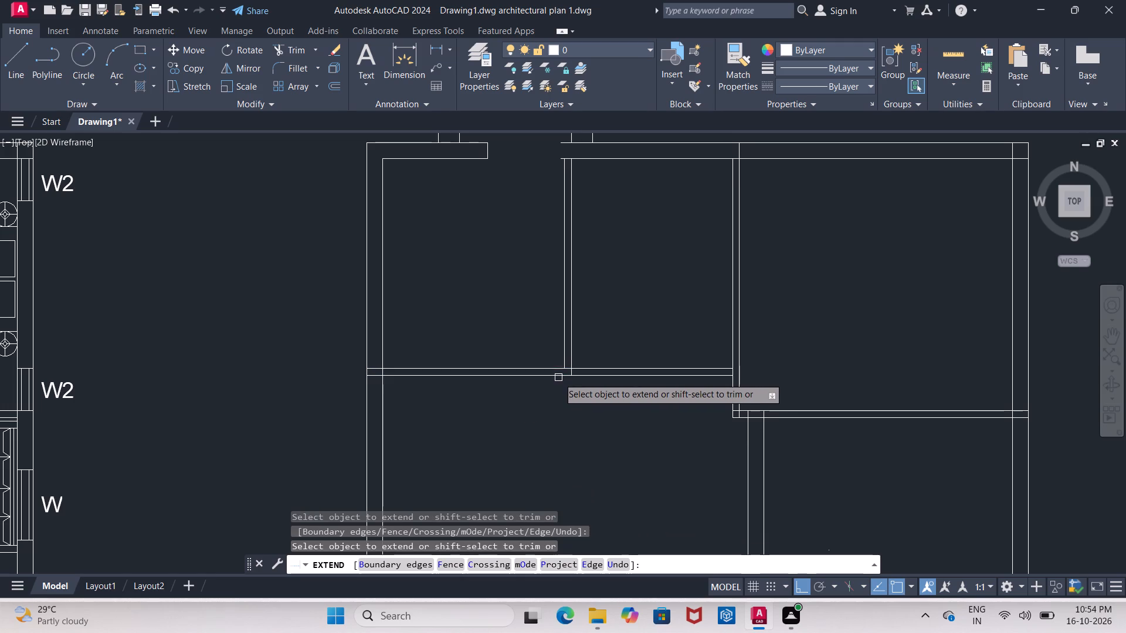
{"action": "left_click", "coordinate": [643, 376]}
{"action": "left_click", "coordinate": [648, 371]}
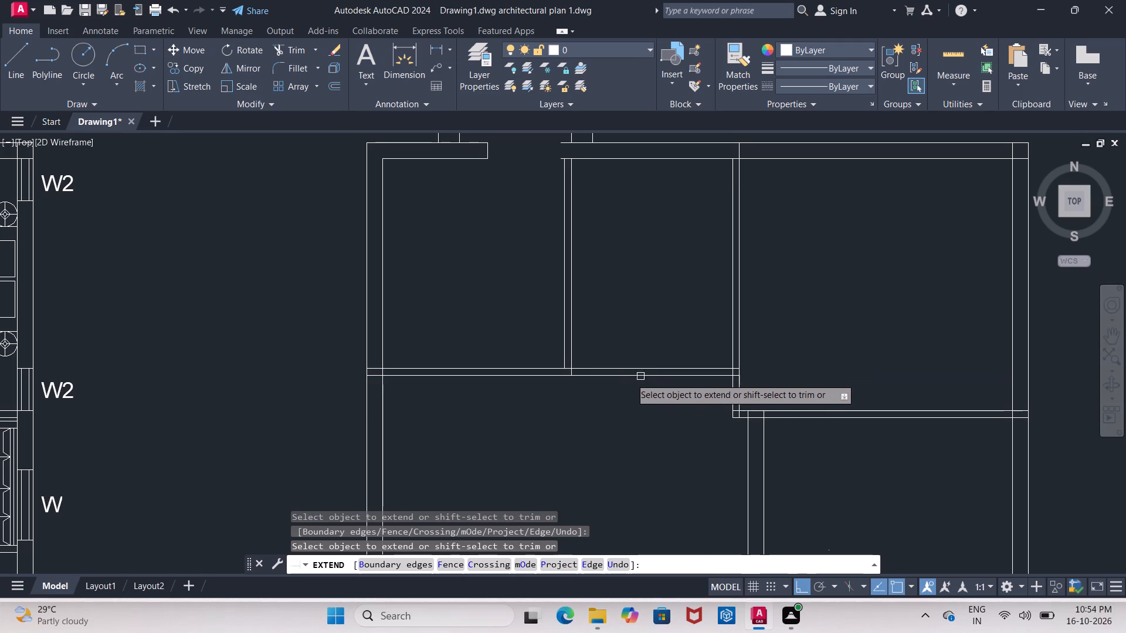
{"action": "left_click", "coordinate": [564, 359]}
Extend the outer and inner lines of the top wall stub above the kitchen right across the opening to the rest of the top wall.
{"action": "middle_click_drag", "start_coordinate": [540, 391], "coordinate": [561, 494]}
{"action": "scroll", "coordinate": [561, 494], "scroll_direction": "down", "scroll_amount": 1}
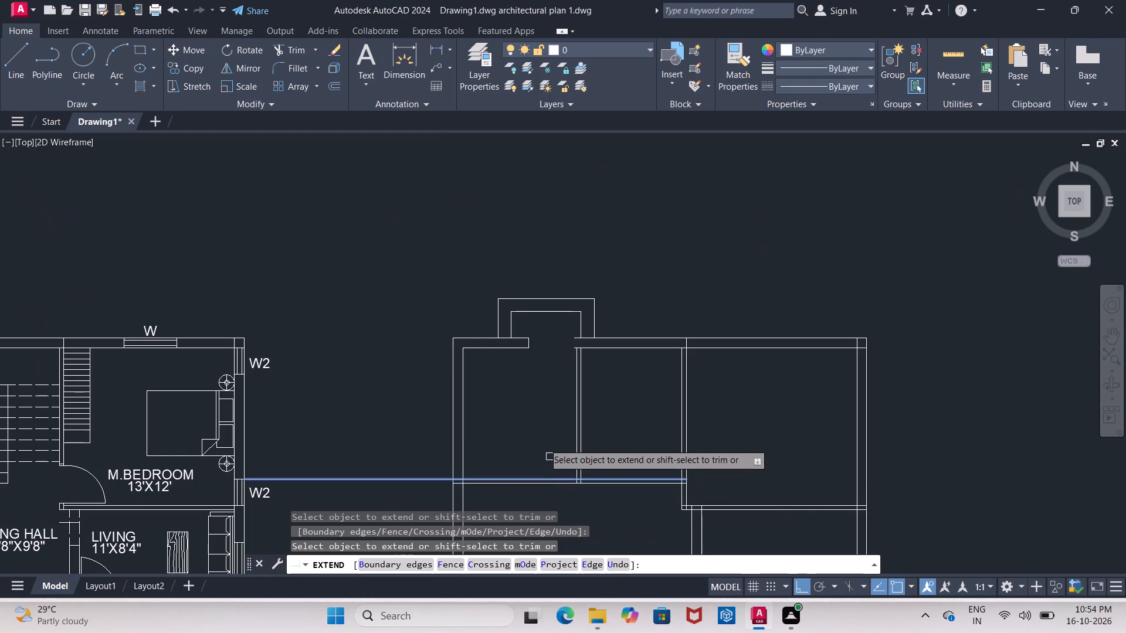
{"action": "scroll", "coordinate": [530, 360], "scroll_direction": "up", "scroll_amount": 2}
{"action": "double_click", "coordinate": [506, 316]}
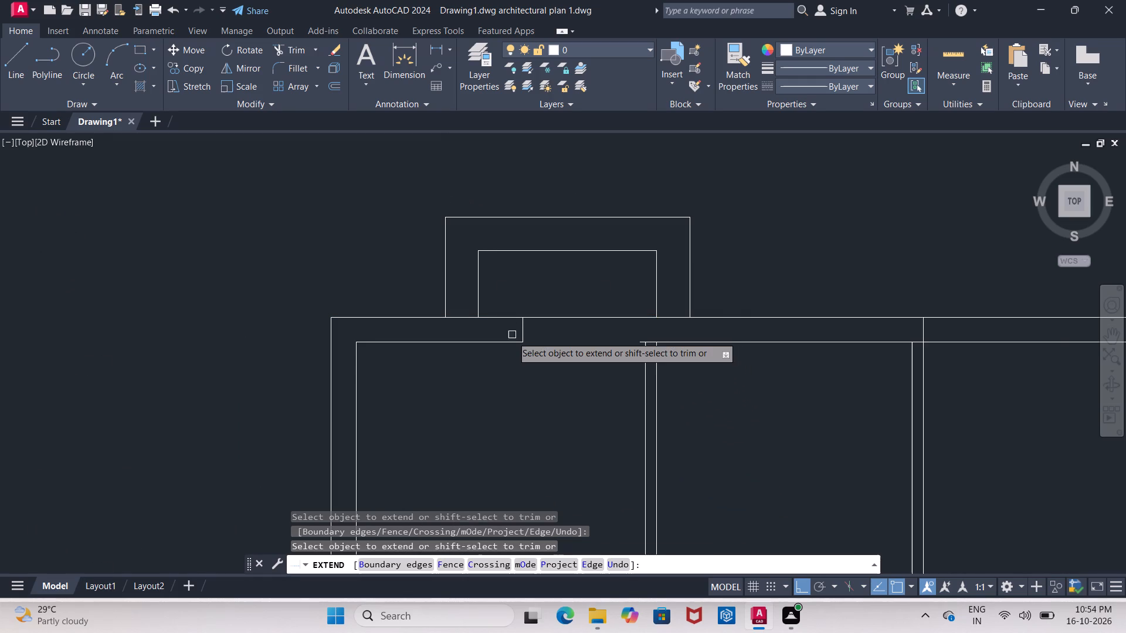
{"action": "double_click", "coordinate": [512, 343]}
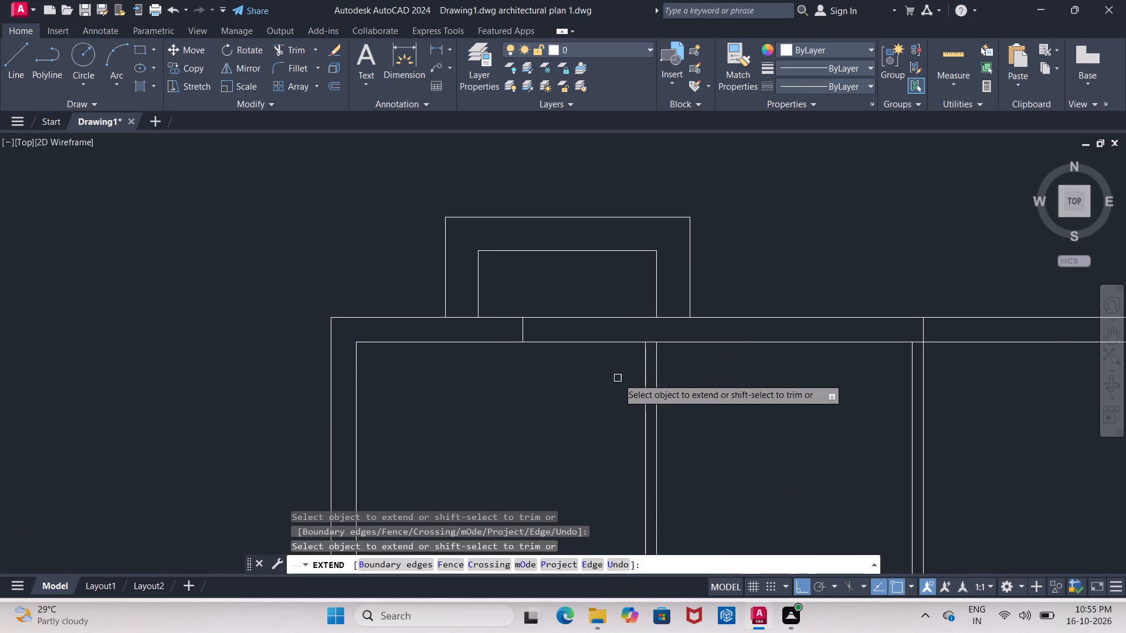
Extend the kitchen's right wall lines and the master bedroom left wall's outer line up to the top wall's outer face.
{"action": "left_click", "coordinate": [642, 390]}
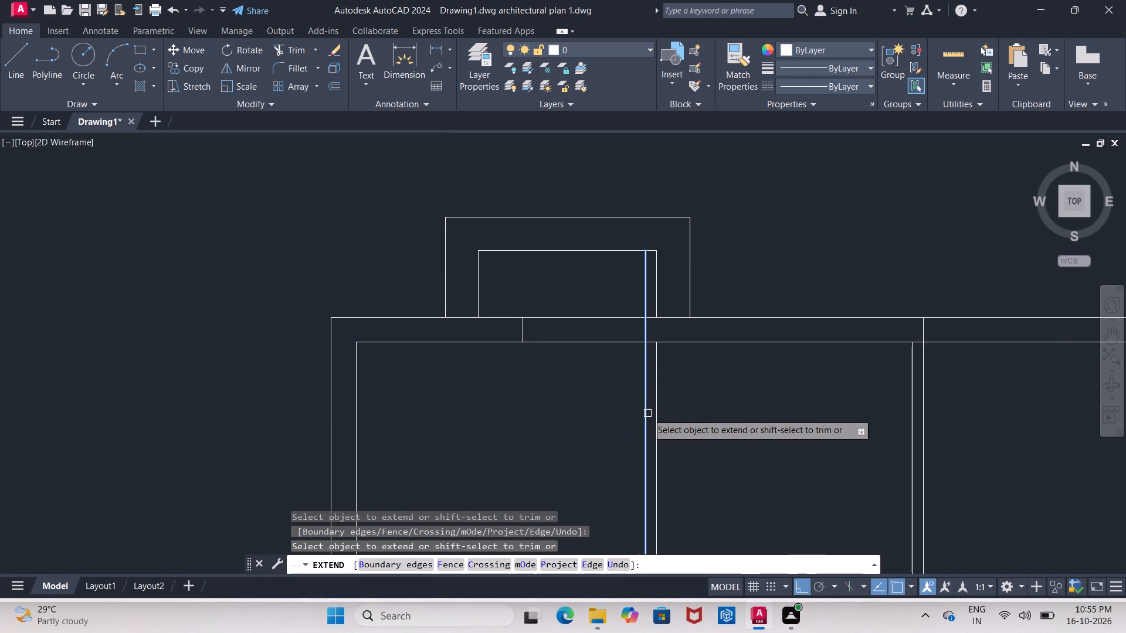
{"action": "left_click", "coordinate": [659, 405]}
{"action": "middle_click_drag", "start_coordinate": [731, 430], "coordinate": [471, 426]}
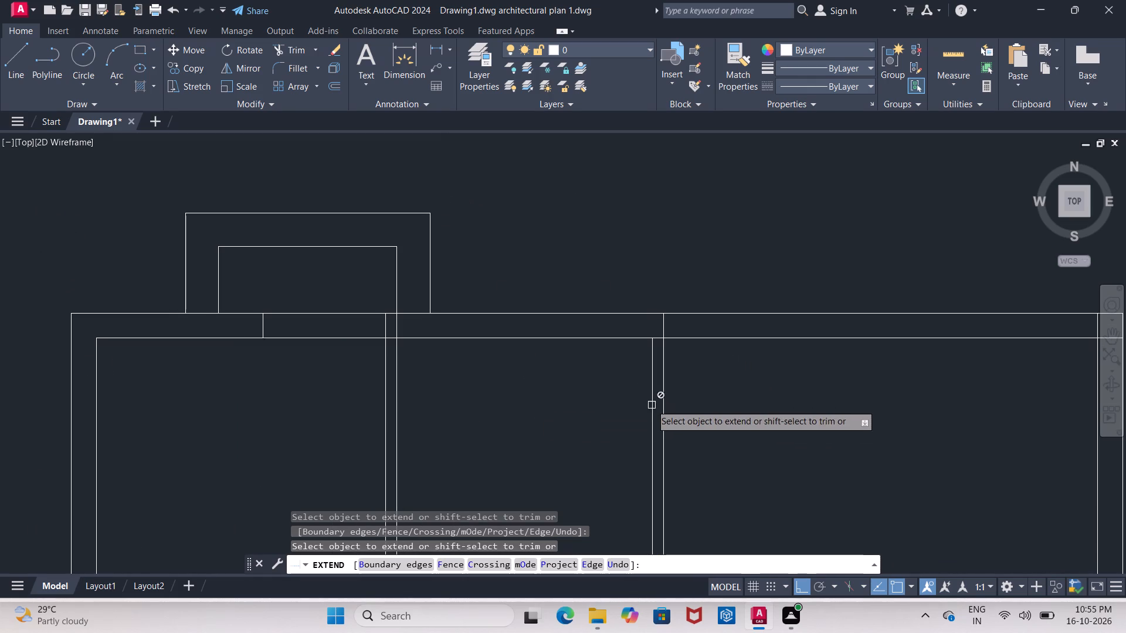
{"action": "left_click", "coordinate": [651, 404]}
{"action": "key", "text": "Escape"}
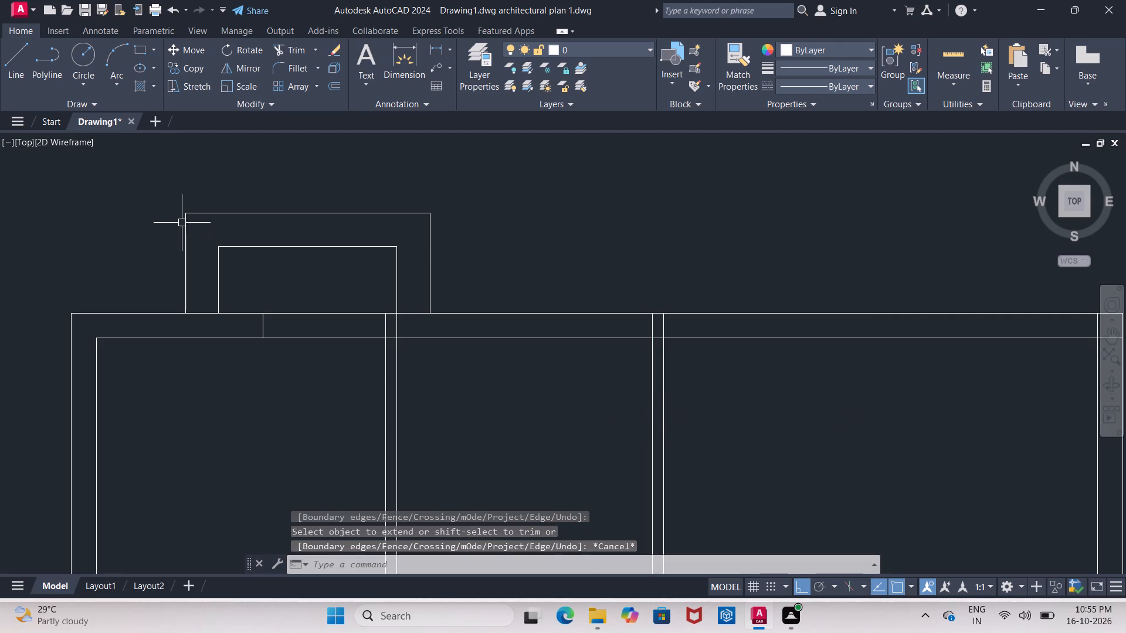
Erase the projecting wall outline above the top wall together with the leftover jamb line inside the top wall.
{"action": "left_click", "coordinate": [151, 198]}
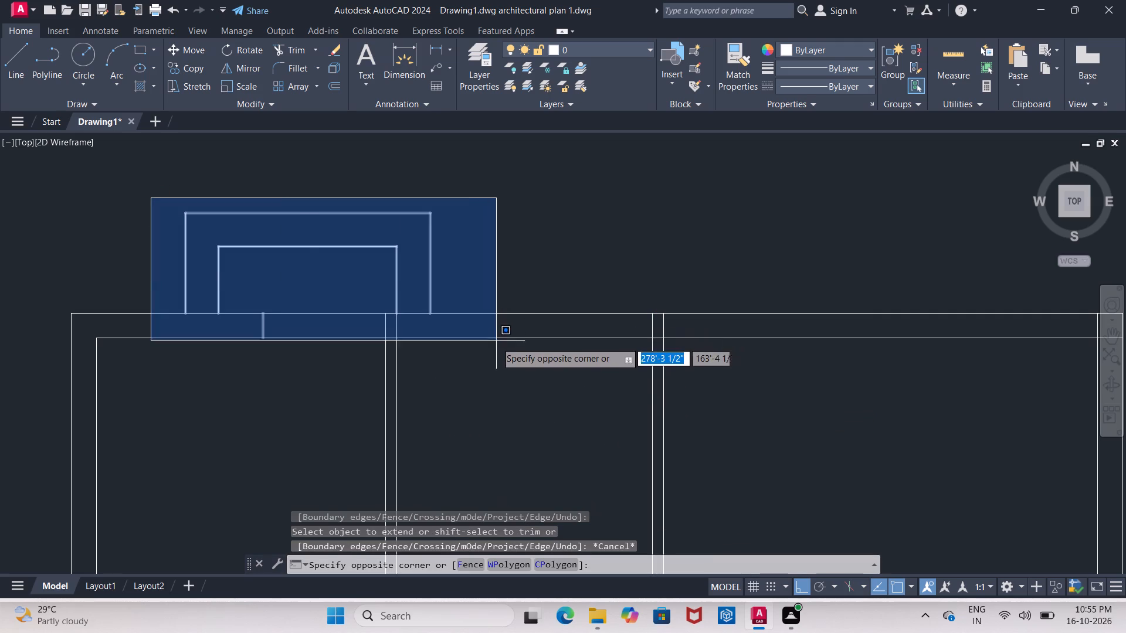
{"action": "left_click", "coordinate": [496, 342]}
{"action": "key", "text": "Delete"}
Erase the long middle line running through the dining hall's bottom wall.
{"action": "scroll", "coordinate": [492, 353], "scroll_direction": "down", "scroll_amount": 2}
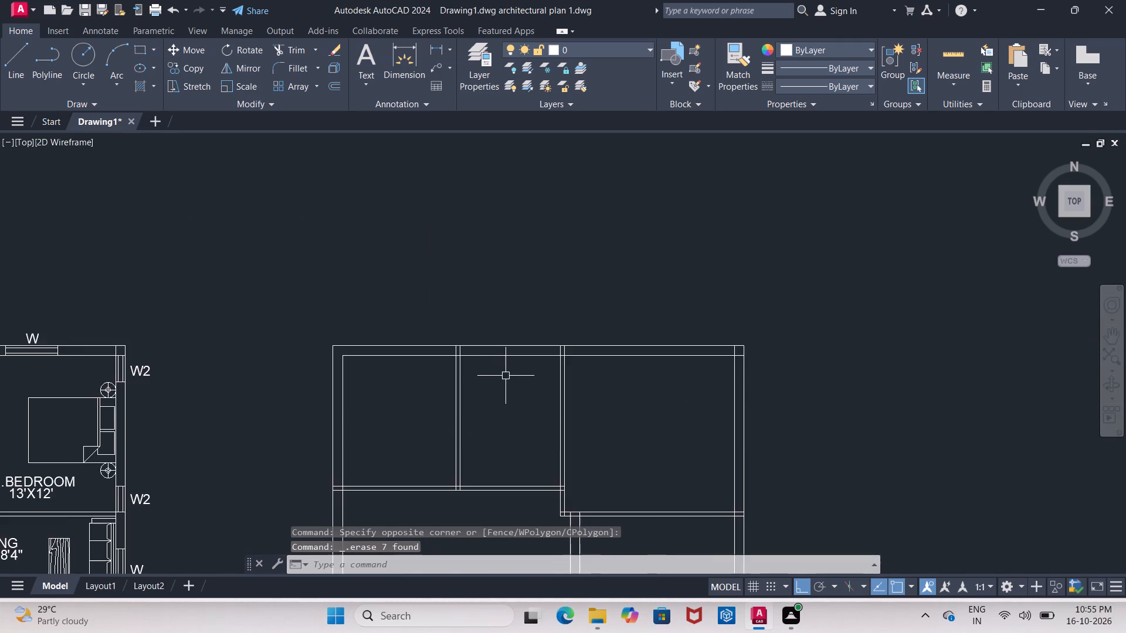
{"action": "scroll", "coordinate": [506, 376], "scroll_direction": "down", "scroll_amount": 1}
{"action": "middle_click_drag", "start_coordinate": [506, 376], "coordinate": [520, 304]}
{"action": "scroll", "coordinate": [508, 433], "scroll_direction": "up", "scroll_amount": 1}
{"action": "middle_click_drag", "start_coordinate": [511, 427], "coordinate": [512, 426]}
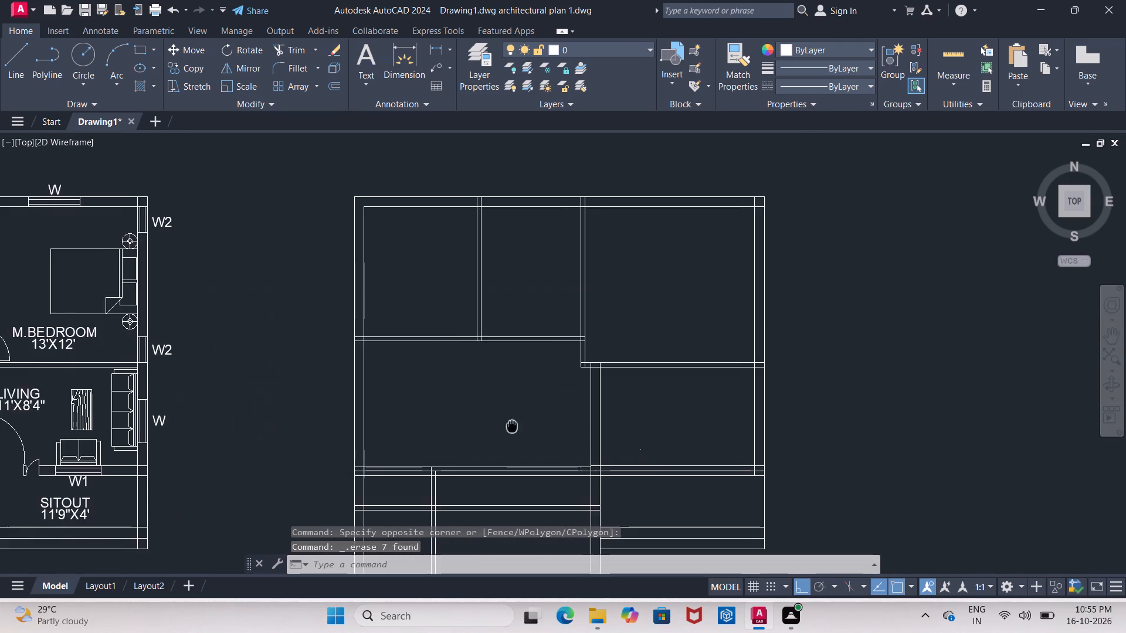
{"action": "middle_click_drag", "start_coordinate": [512, 426], "coordinate": [560, 331]}
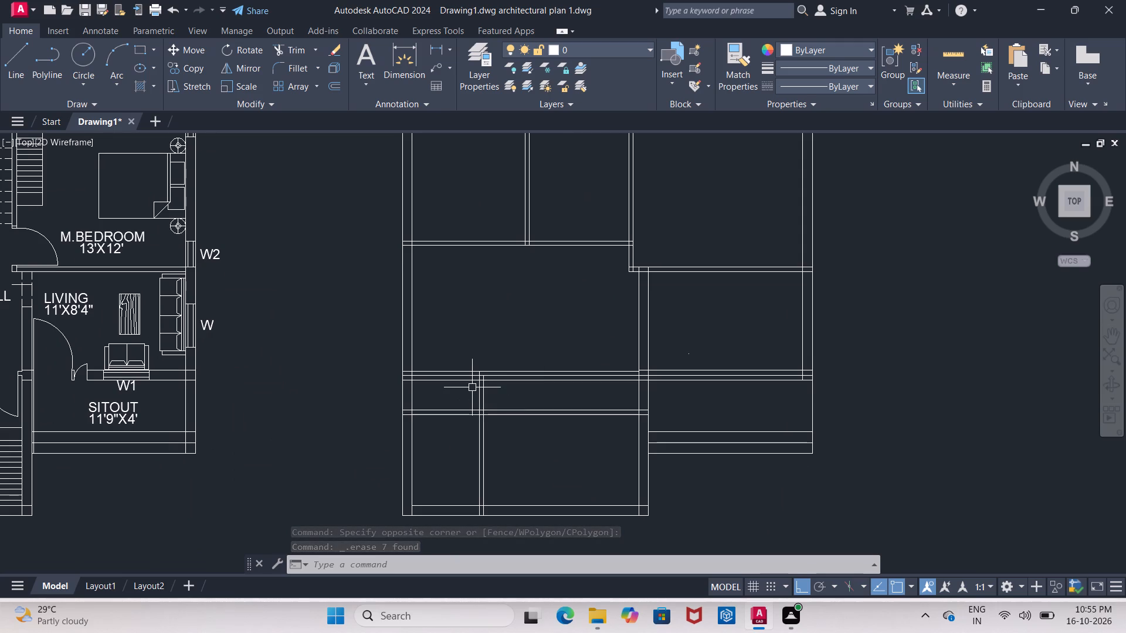
{"action": "scroll", "coordinate": [470, 374], "scroll_direction": "up", "scroll_amount": 2}
{"action": "left_click", "coordinate": [467, 383]}
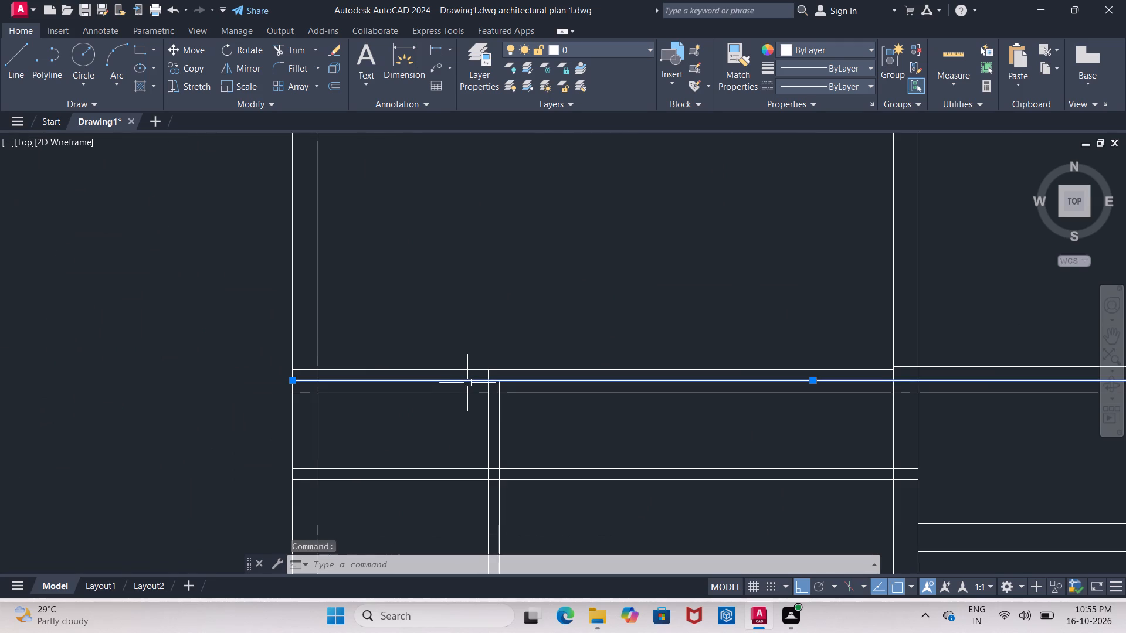
{"action": "key", "text": "Delete"}
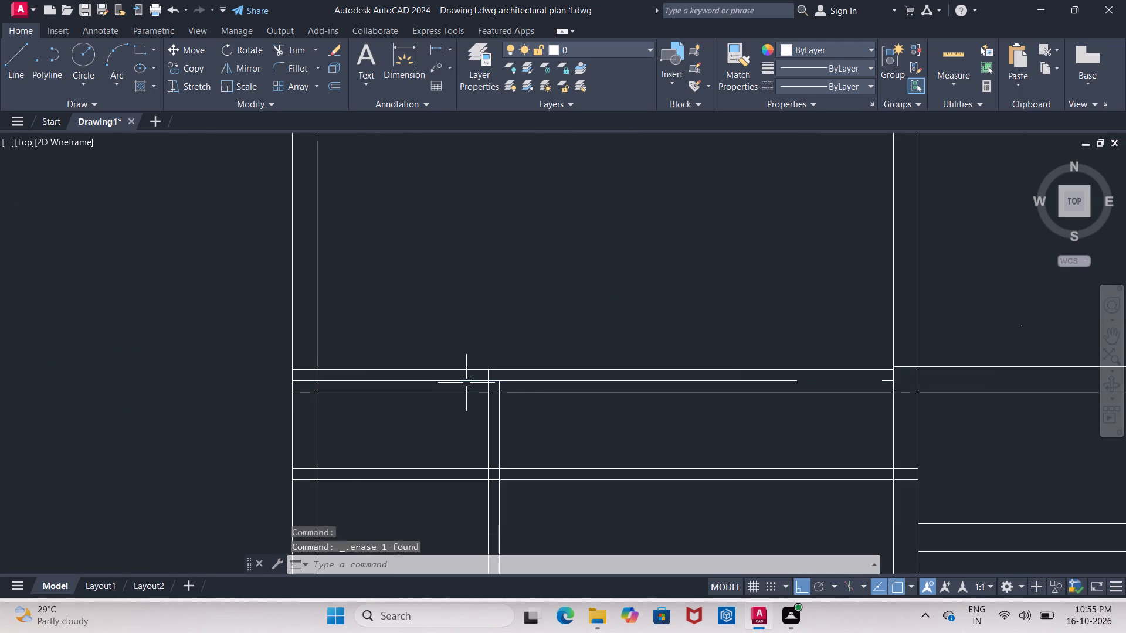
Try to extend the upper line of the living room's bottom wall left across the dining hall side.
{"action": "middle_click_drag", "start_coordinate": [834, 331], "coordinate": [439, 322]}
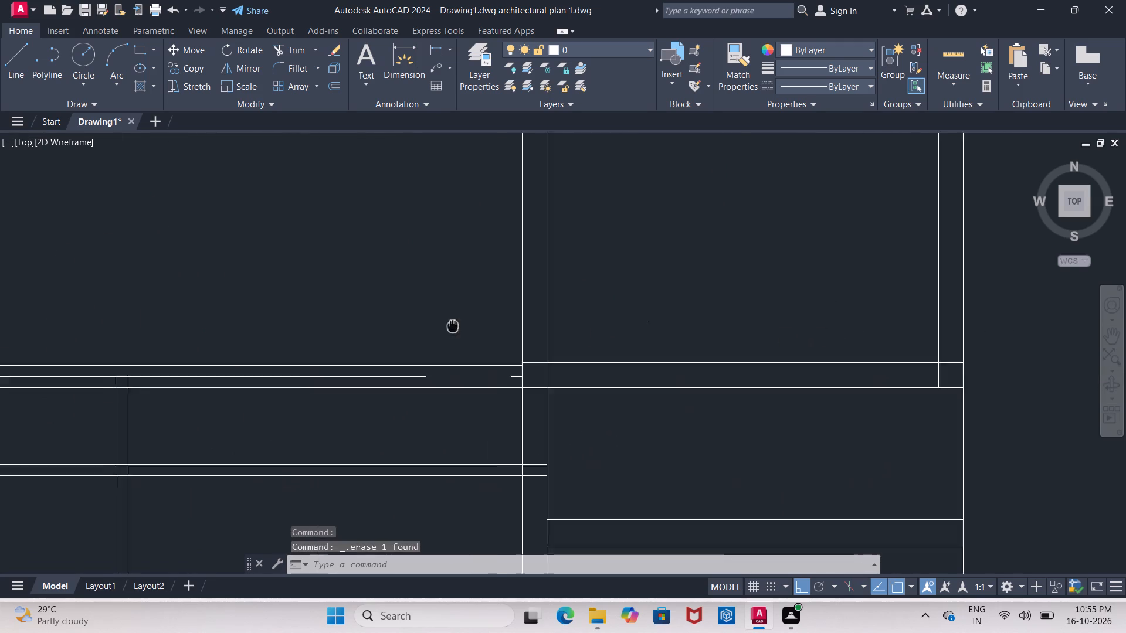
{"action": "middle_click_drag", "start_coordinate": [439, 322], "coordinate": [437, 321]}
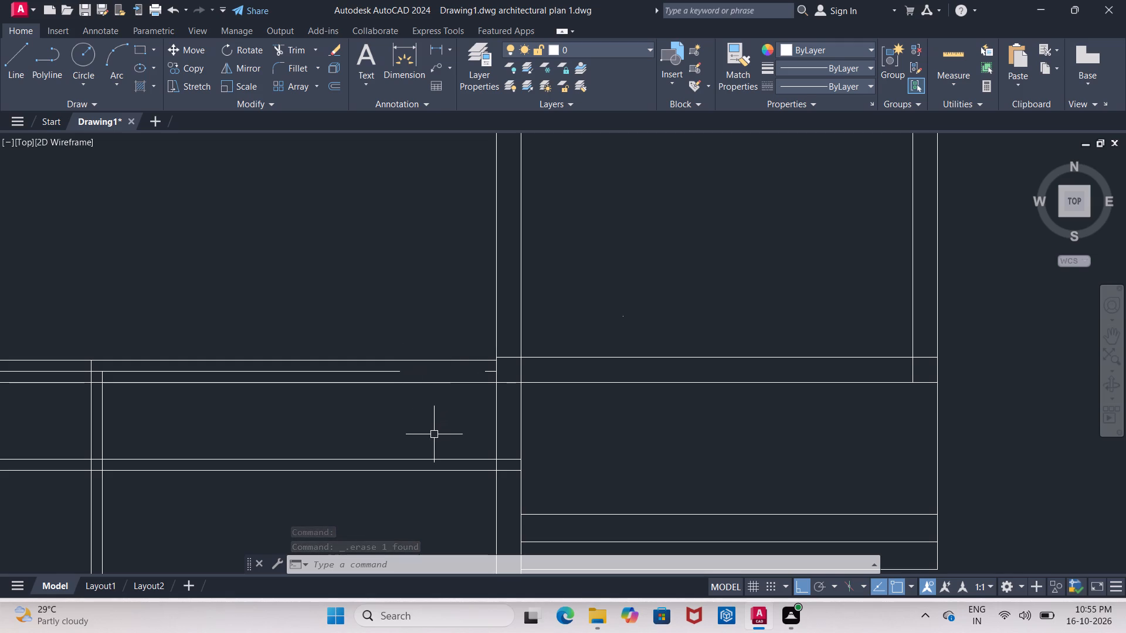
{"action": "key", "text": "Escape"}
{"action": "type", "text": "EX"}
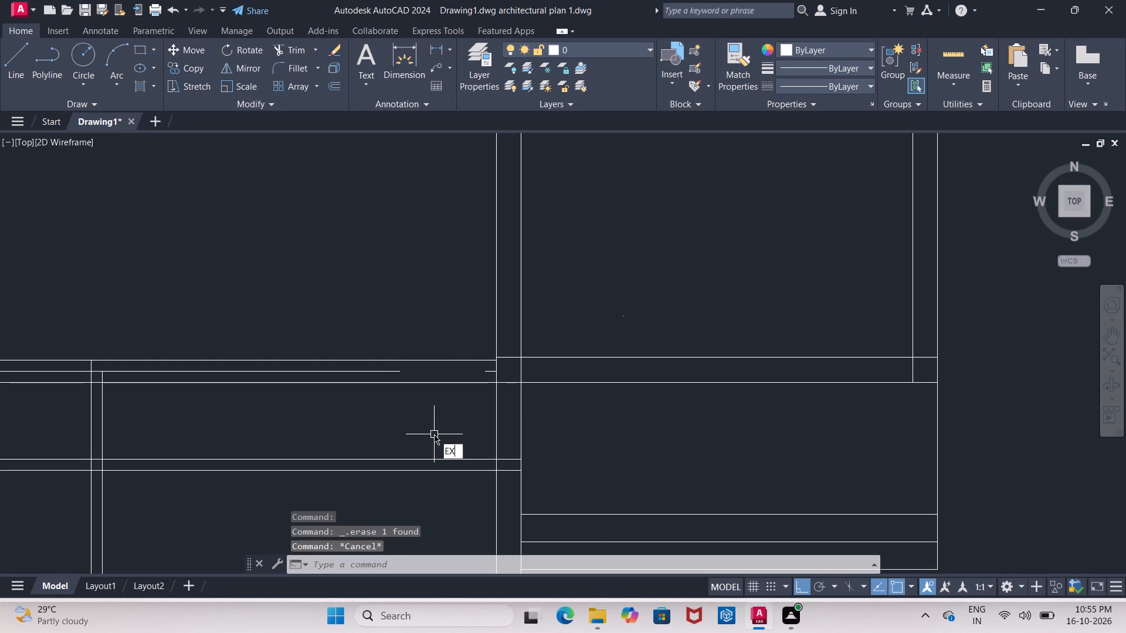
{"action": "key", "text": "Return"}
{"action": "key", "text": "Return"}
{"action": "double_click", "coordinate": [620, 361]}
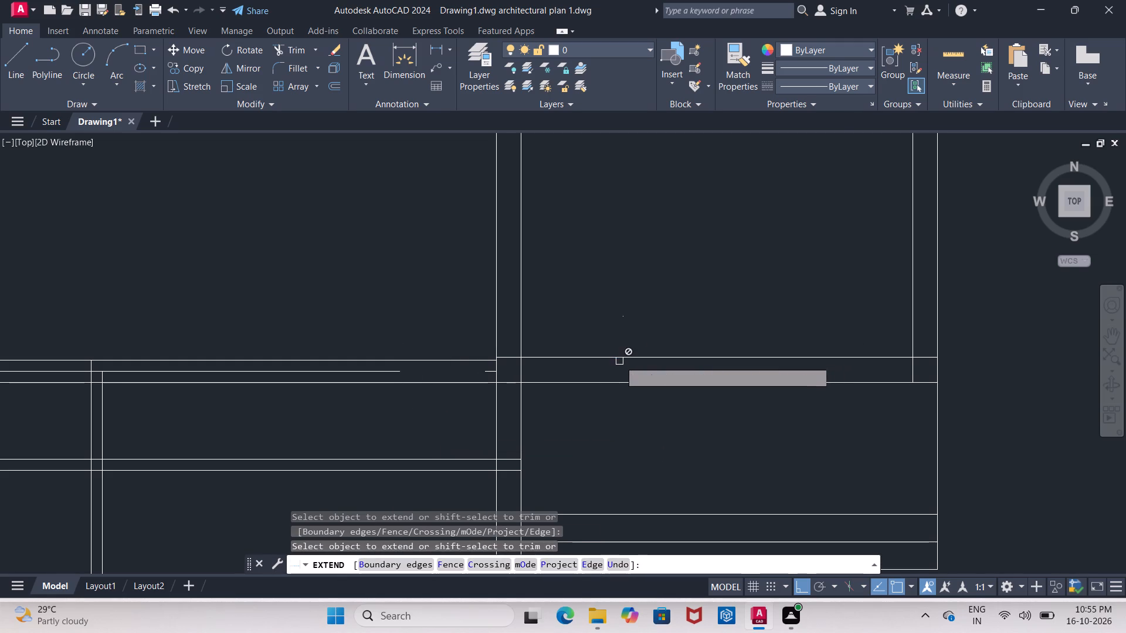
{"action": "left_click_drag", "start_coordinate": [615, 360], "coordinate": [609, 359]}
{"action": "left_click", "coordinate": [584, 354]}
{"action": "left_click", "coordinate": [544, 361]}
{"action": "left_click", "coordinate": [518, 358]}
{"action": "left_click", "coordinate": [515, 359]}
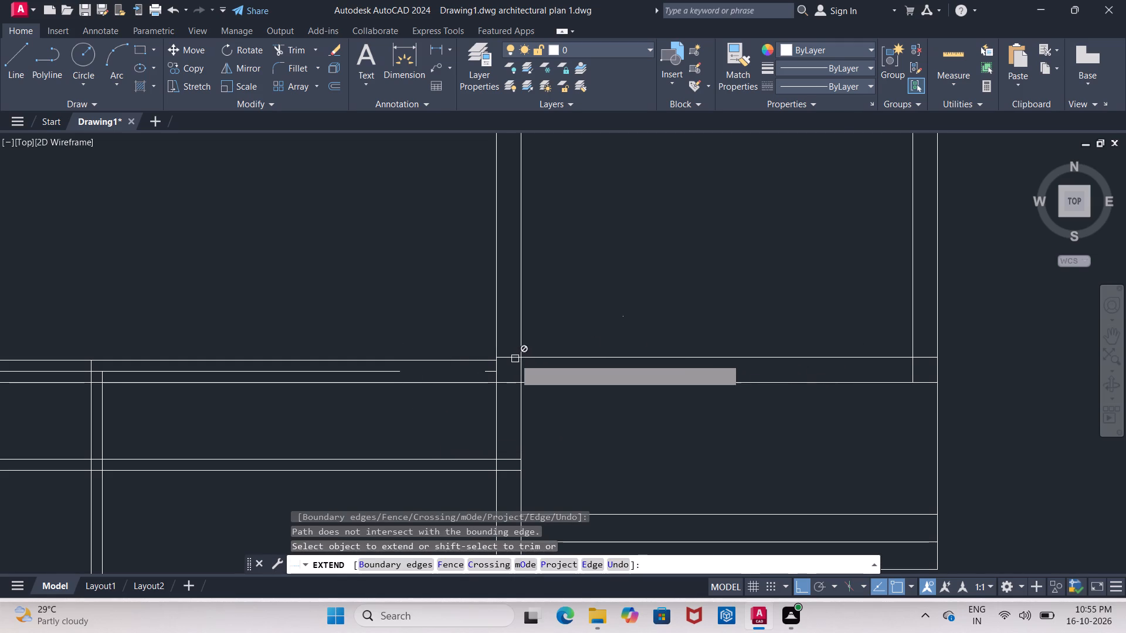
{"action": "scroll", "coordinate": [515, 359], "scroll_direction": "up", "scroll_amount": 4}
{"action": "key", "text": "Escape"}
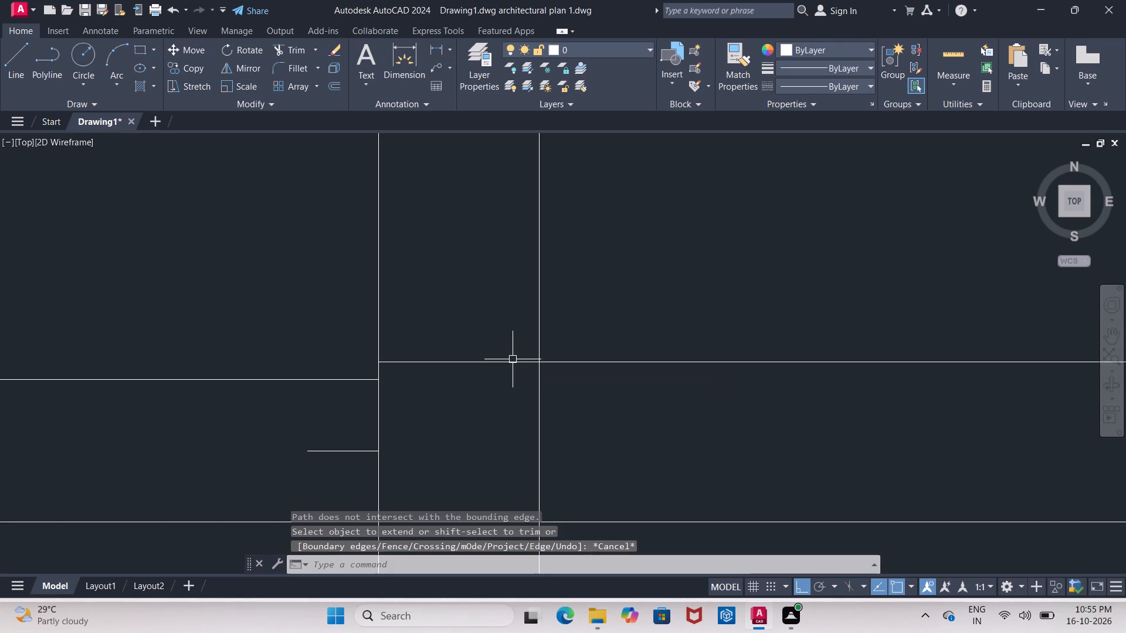
Stretch the left end of the living room bottom wall's upper line past the left outer wall's outer face.
{"action": "left_click", "coordinate": [513, 359]}
{"action": "middle_click_drag", "start_coordinate": [470, 376], "coordinate": [781, 381]}
{"action": "left_click", "coordinate": [688, 366]}
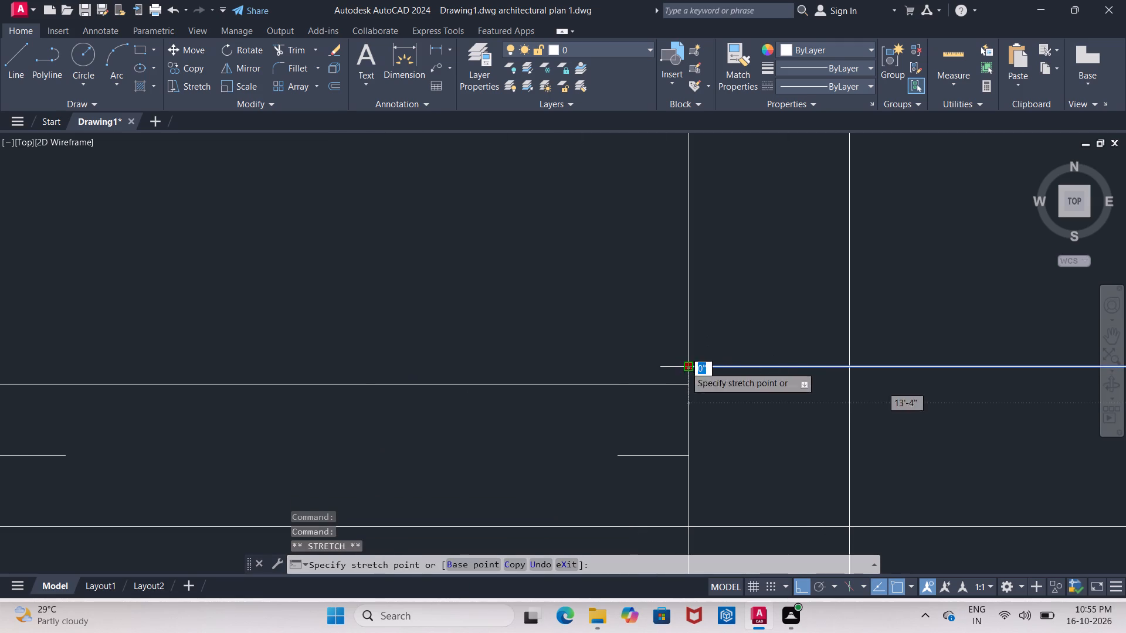
{"action": "middle_click_drag", "start_coordinate": [258, 362], "coordinate": [999, 378]}
{"action": "middle_click_drag", "start_coordinate": [290, 367], "coordinate": [1125, 369]}
{"action": "middle_click_drag", "start_coordinate": [172, 378], "coordinate": [1125, 377]}
{"action": "middle_click_drag", "start_coordinate": [416, 376], "coordinate": [1125, 390]}
{"action": "middle_click_drag", "start_coordinate": [518, 381], "coordinate": [912, 395]}
{"action": "left_click", "coordinate": [379, 386]}
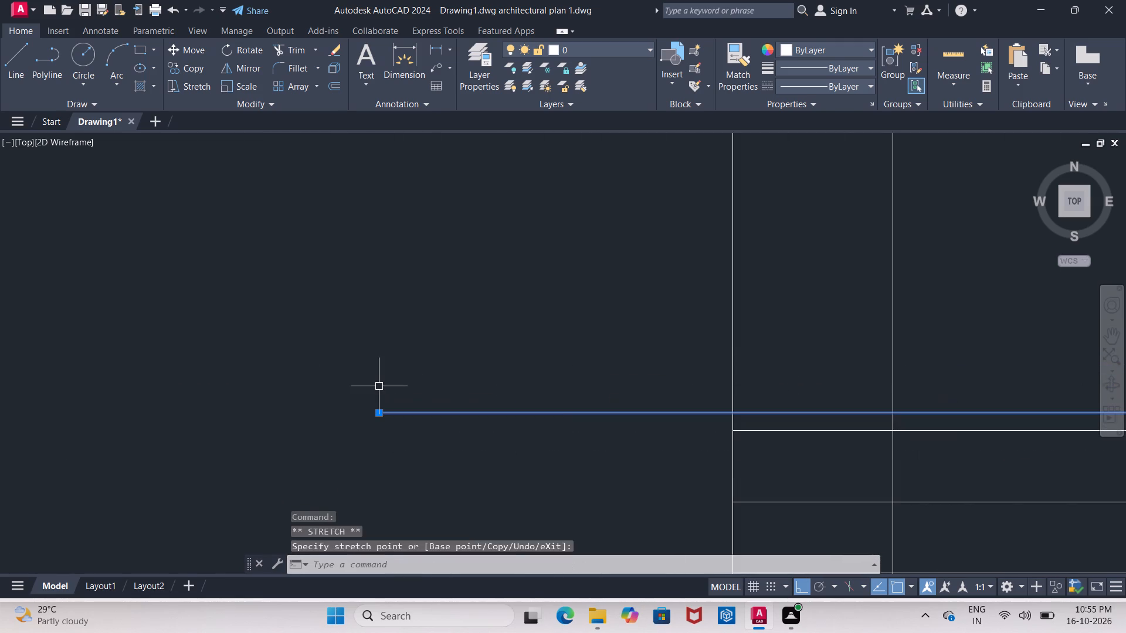
{"action": "key", "text": "Escape"}
Trim the stretched line's overhang back to the left outer wall's outer face.
{"action": "middle_click_drag", "start_coordinate": [390, 427], "coordinate": [65, 310]}
{"action": "type", "text": "TR"}
{"action": "key", "text": "Return"}
{"action": "key", "text": "Return"}
{"action": "left_click", "coordinate": [193, 244]}
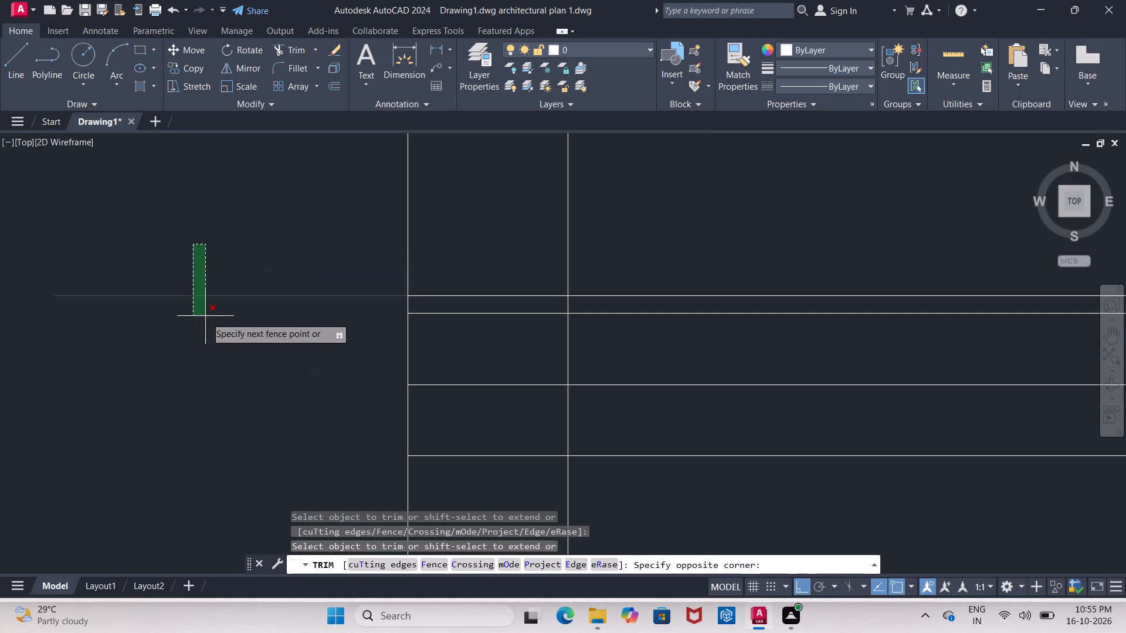
{"action": "left_click", "coordinate": [230, 347]}
Erase the old upper line segments of the dining hall's bottom wall just below the stretched line.
{"action": "scroll", "coordinate": [286, 370], "scroll_direction": "down", "scroll_amount": 2}
{"action": "middle_click_drag", "start_coordinate": [286, 370], "coordinate": [115, 331]}
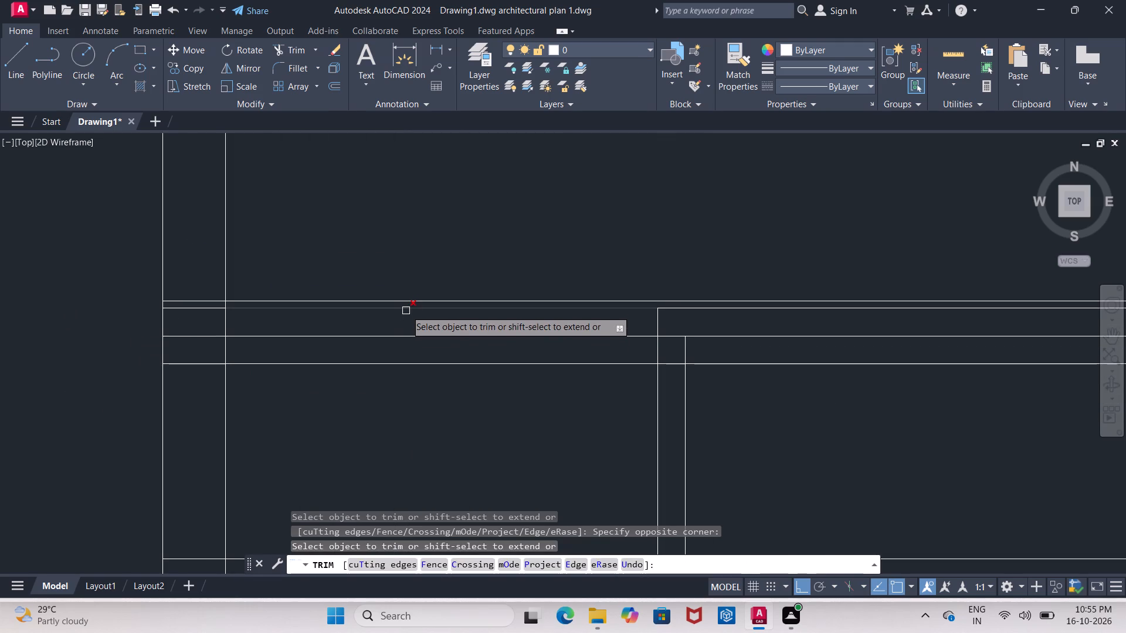
{"action": "key", "text": "grave"}
{"action": "key", "text": "Escape"}
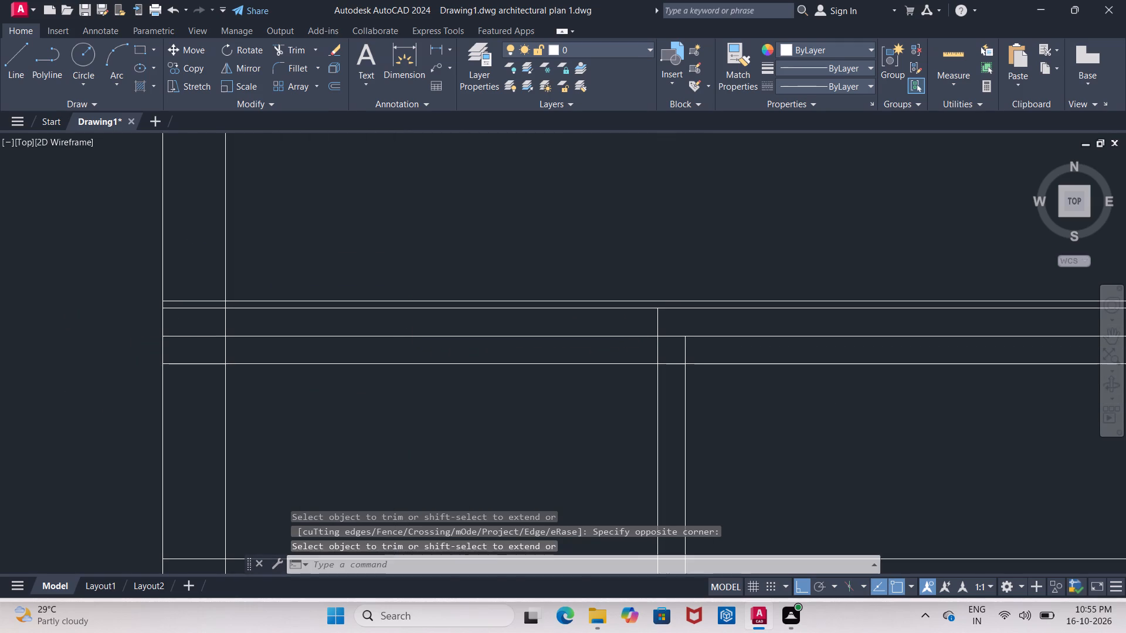
{"action": "key", "text": "Escape"}
{"action": "left_click", "coordinate": [402, 309]}
{"action": "key", "text": "Delete"}
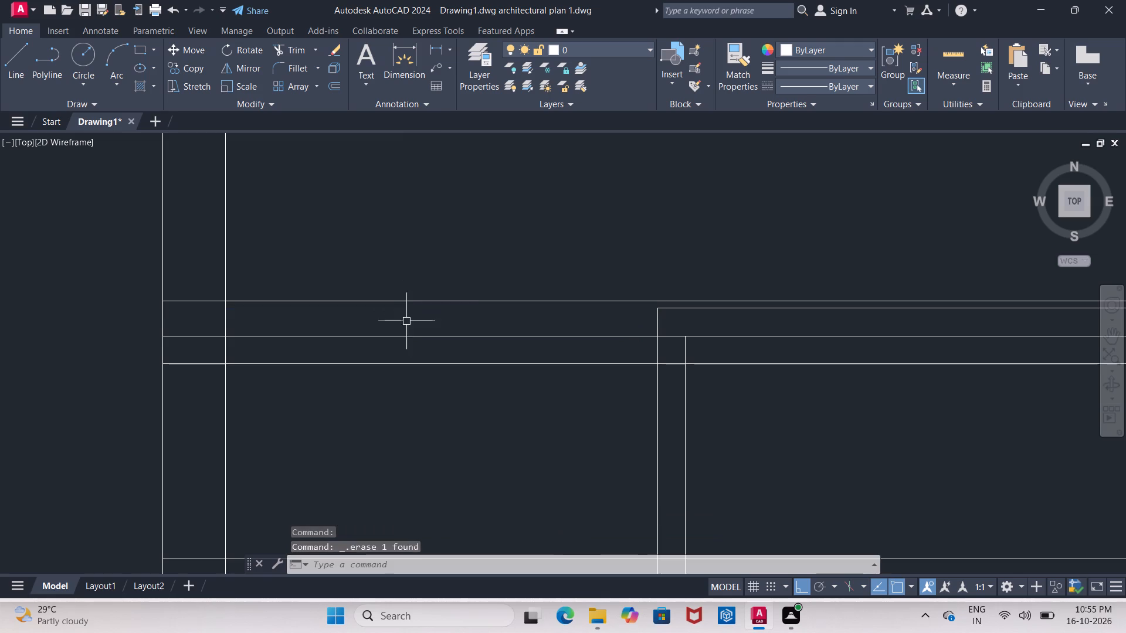
{"action": "middle_click_drag", "start_coordinate": [479, 326], "coordinate": [181, 331]}
{"action": "left_click", "coordinate": [462, 314]}
{"action": "key", "text": "Delete"}
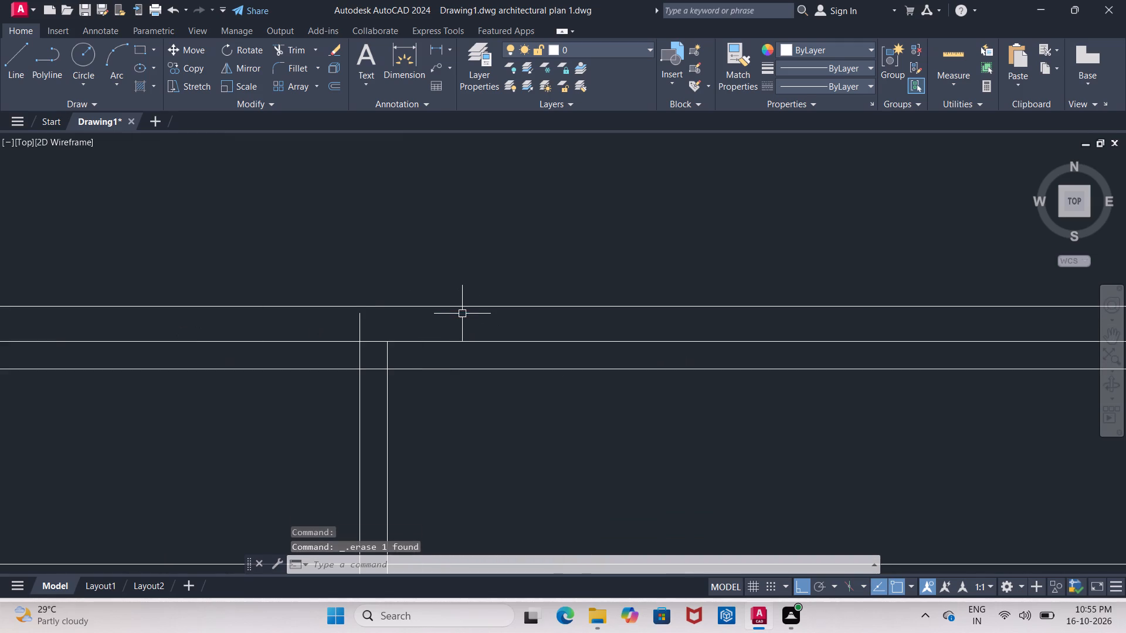
{"action": "scroll", "coordinate": [506, 318], "scroll_direction": "down", "scroll_amount": 3}
{"action": "middle_click_drag", "start_coordinate": [506, 319], "coordinate": [334, 322]}
{"action": "scroll", "coordinate": [481, 323], "scroll_direction": "up", "scroll_amount": 1}
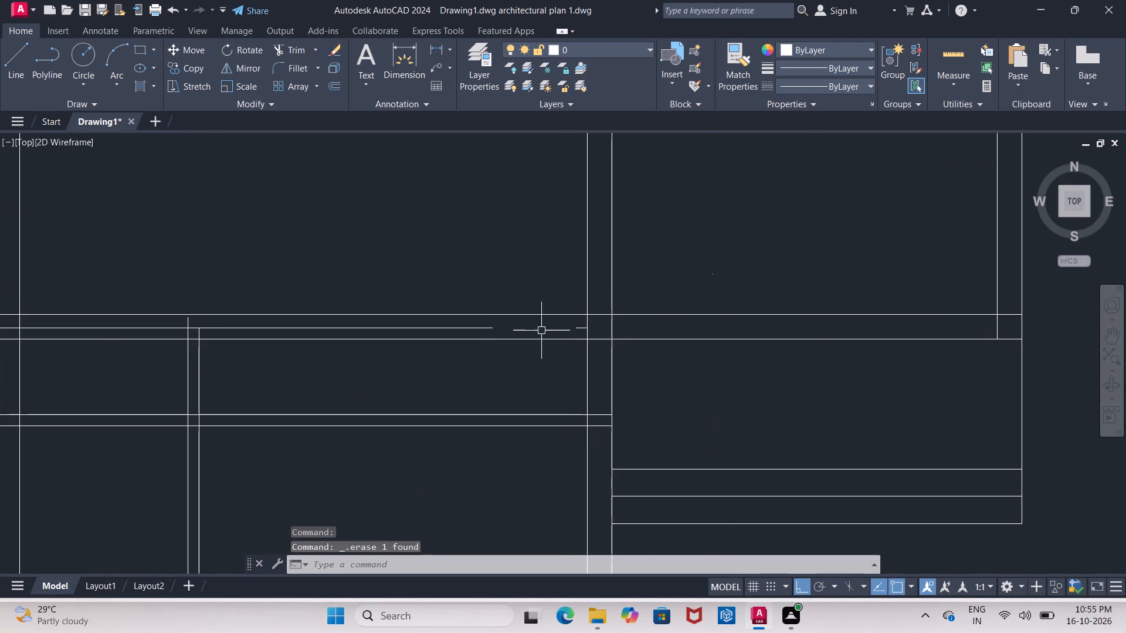
Erase the remaining leftover segments of the old upper line in the dining hall's bottom wall.
{"action": "left_click", "coordinate": [572, 328]}
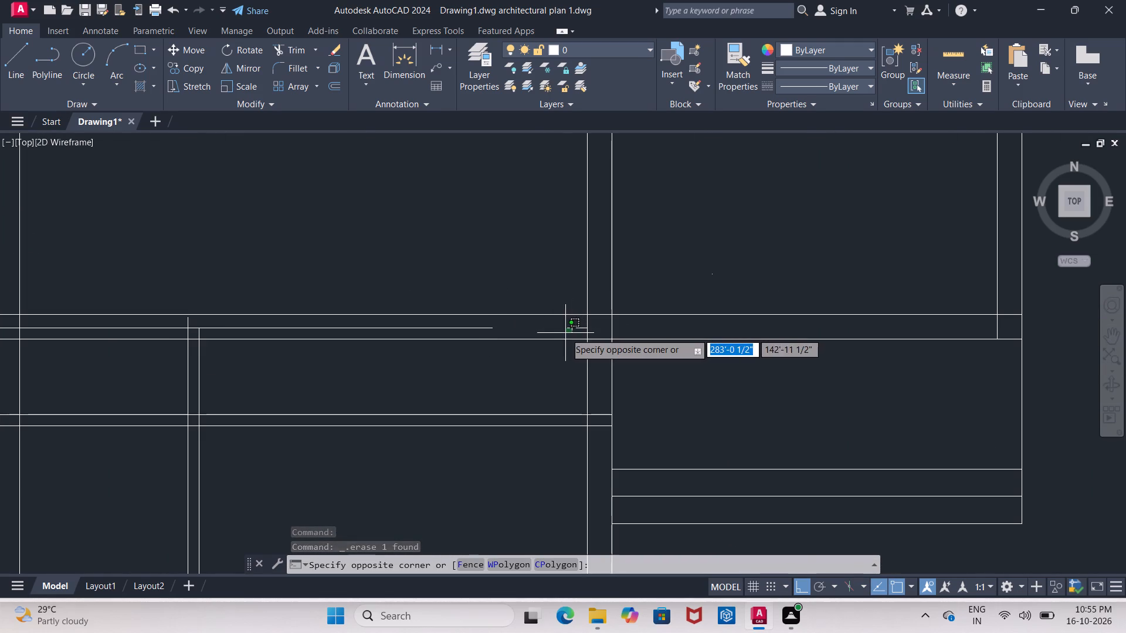
{"action": "left_click", "coordinate": [569, 331]}
{"action": "left_click", "coordinate": [576, 328]}
{"action": "key", "text": "Delete"}
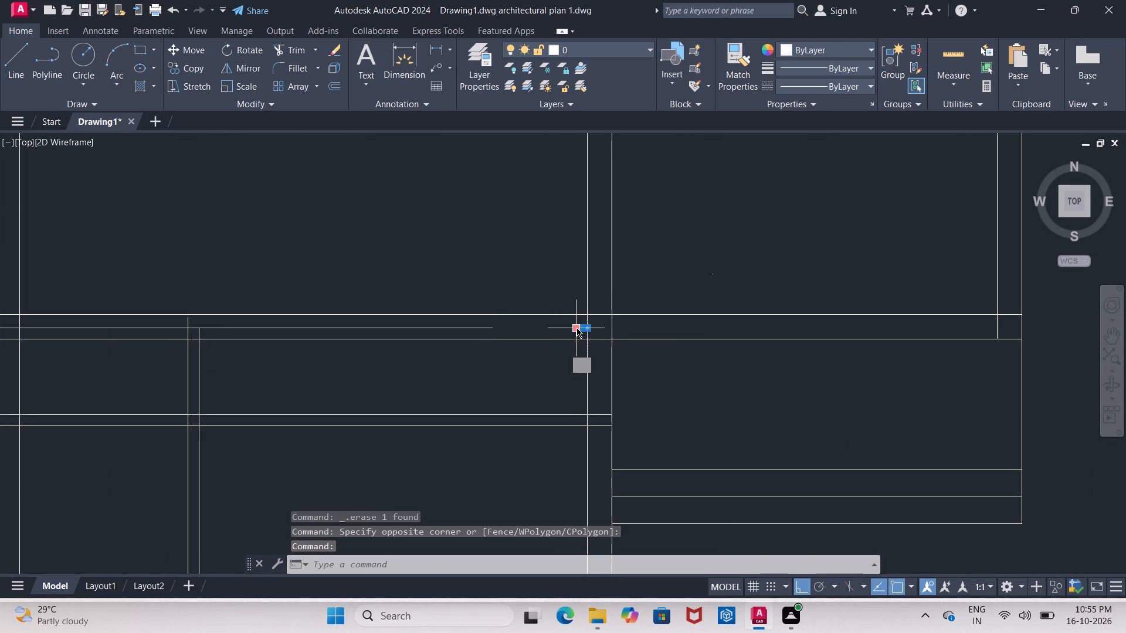
{"action": "key", "text": "Delete"}
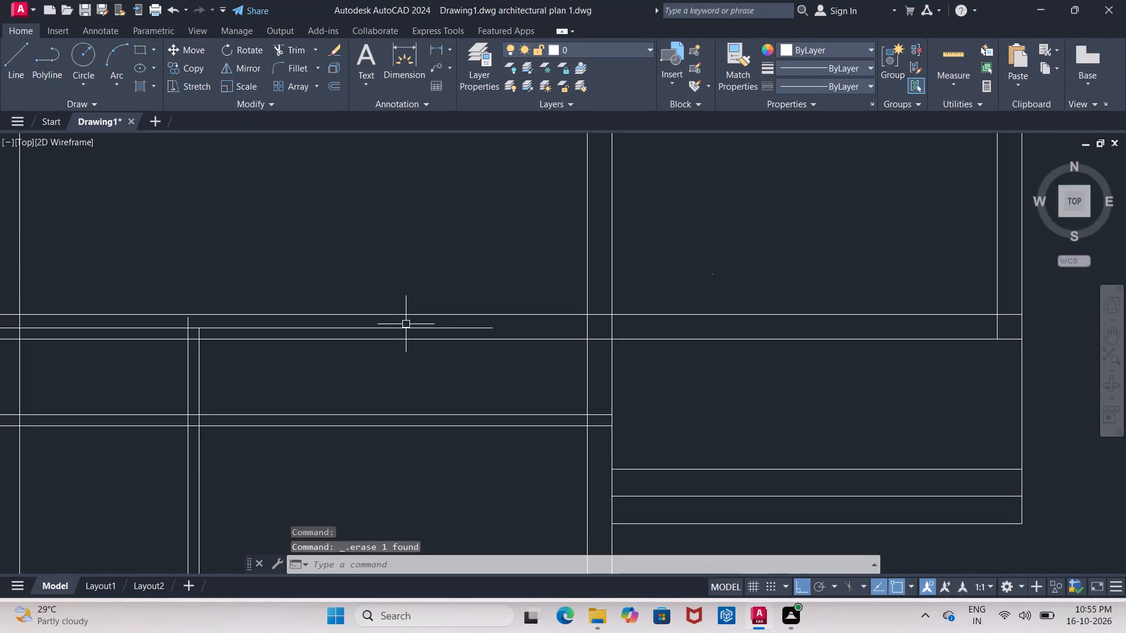
{"action": "left_click", "coordinate": [406, 326]}
{"action": "key", "text": "Delete"}
Extend both vertical lines of the toilet–bedroom partition wall up to the dining hall bottom wall's upper line.
{"action": "middle_click_drag", "start_coordinate": [270, 348], "coordinate": [515, 353]}
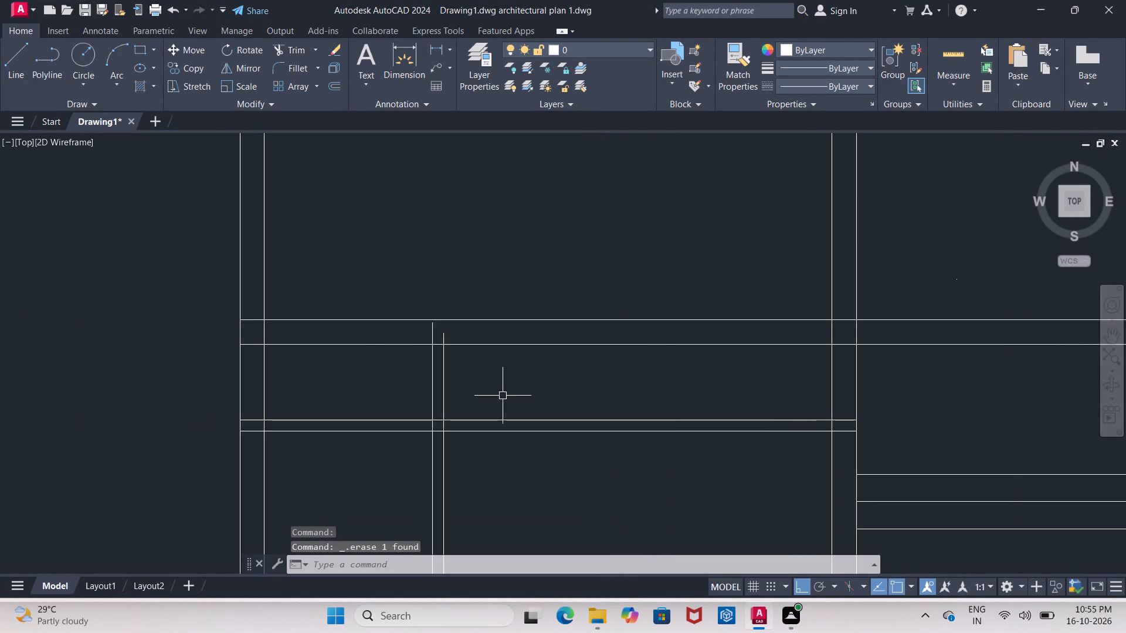
{"action": "type", "text": "EX"}
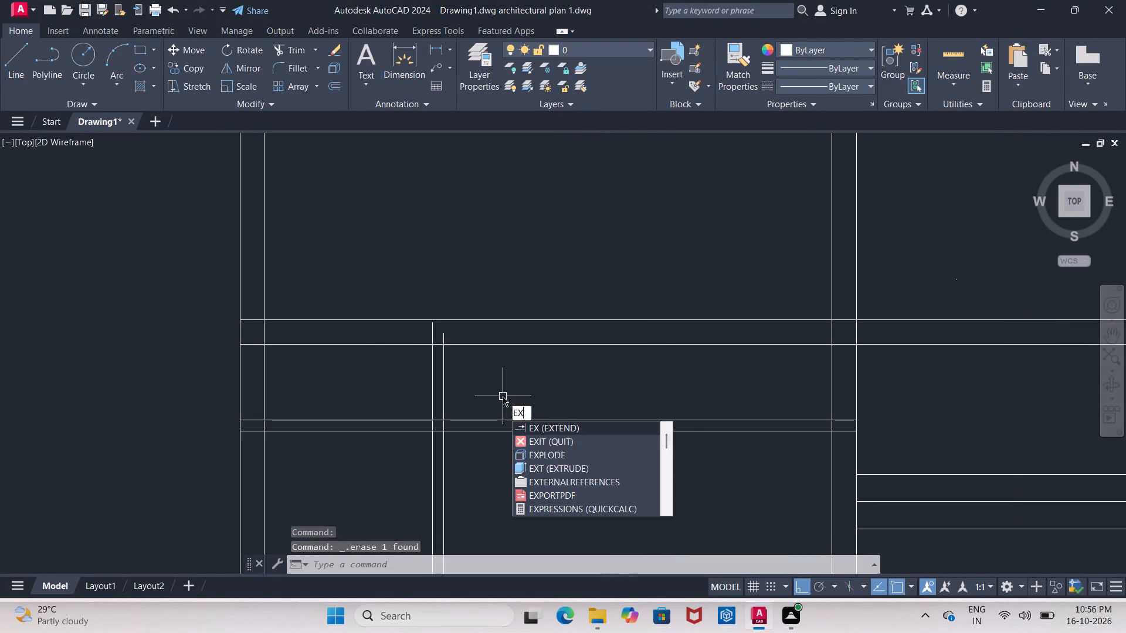
{"action": "key", "text": "Return"}
{"action": "key", "text": "Return"}
{"action": "left_click", "coordinate": [432, 359]}
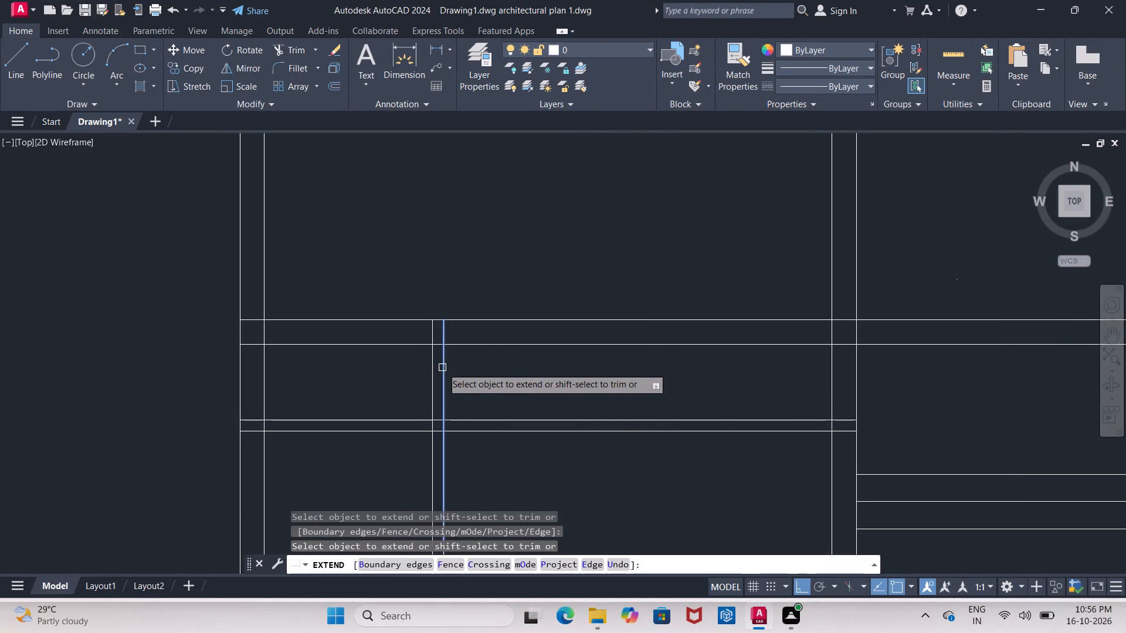
{"action": "left_click", "coordinate": [442, 367]}
{"action": "scroll", "coordinate": [508, 381], "scroll_direction": "down", "scroll_amount": 1}
{"action": "middle_click_drag", "start_coordinate": [508, 381], "coordinate": [426, 375]}
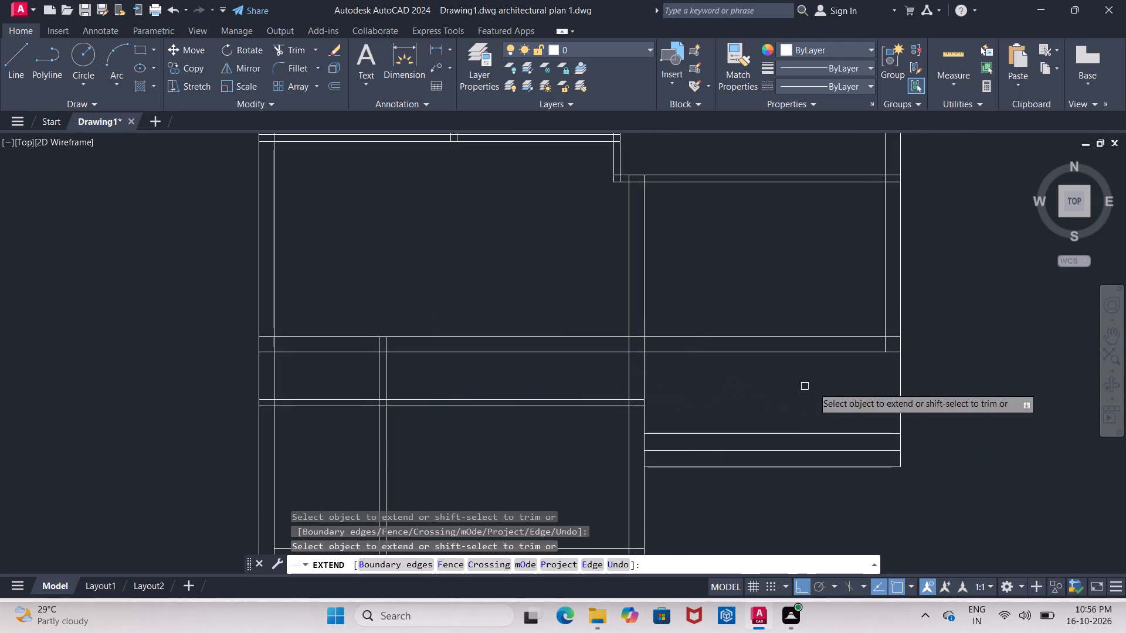
{"action": "middle_click_drag", "start_coordinate": [813, 387], "coordinate": [710, 387]}
{"action": "scroll", "coordinate": [629, 401], "scroll_direction": "down", "scroll_amount": 2}
{"action": "middle_click_drag", "start_coordinate": [629, 401], "coordinate": [570, 399]}
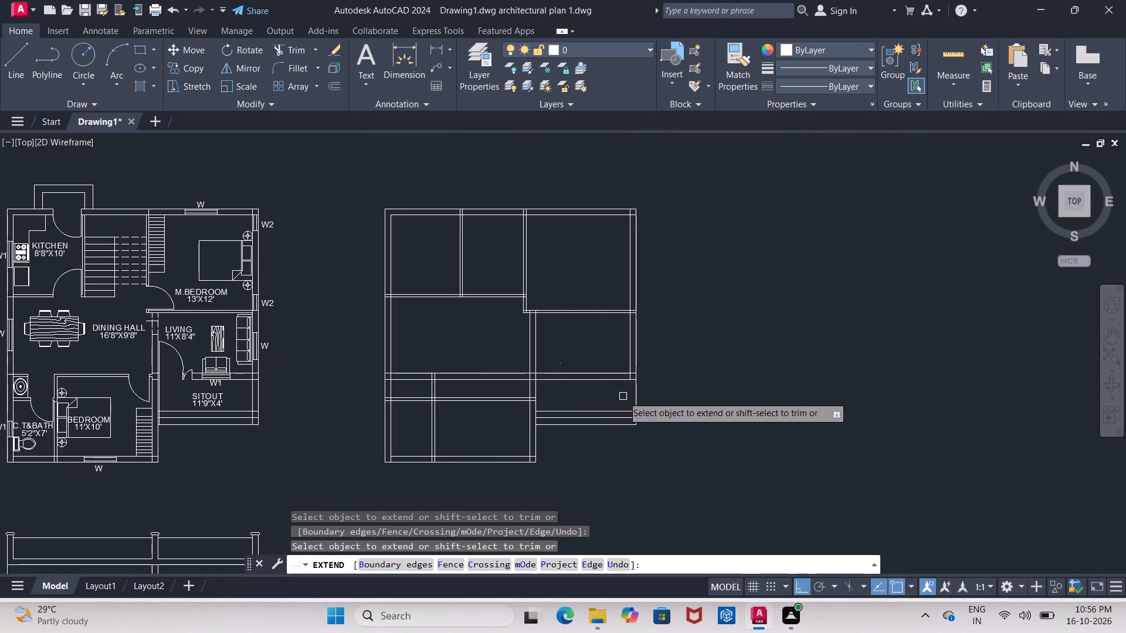
{"action": "key", "text": "Escape"}
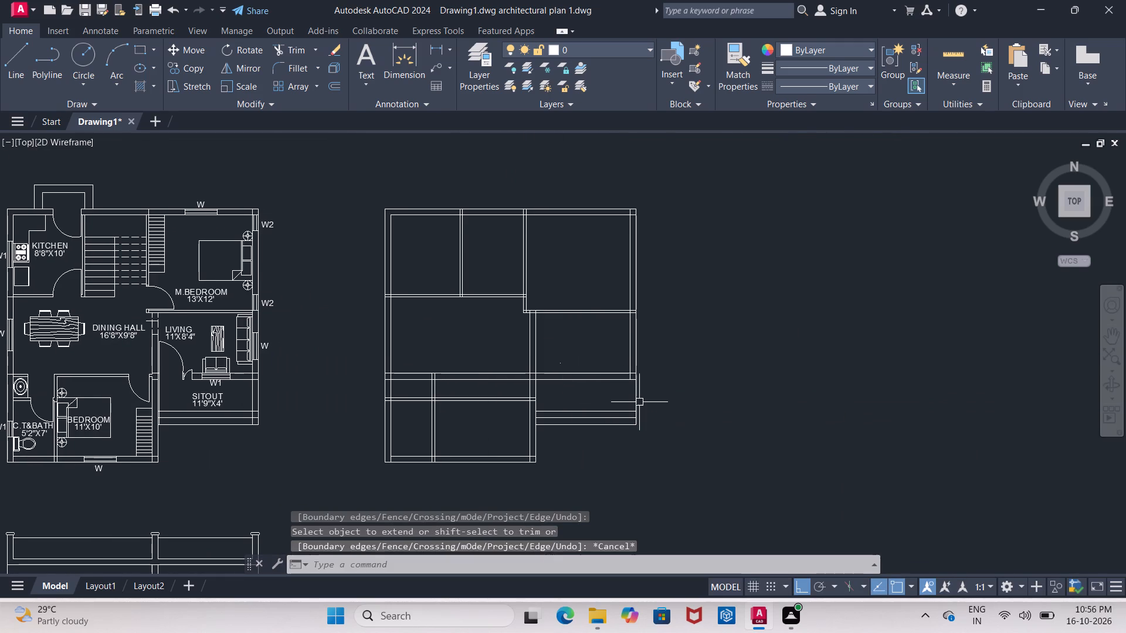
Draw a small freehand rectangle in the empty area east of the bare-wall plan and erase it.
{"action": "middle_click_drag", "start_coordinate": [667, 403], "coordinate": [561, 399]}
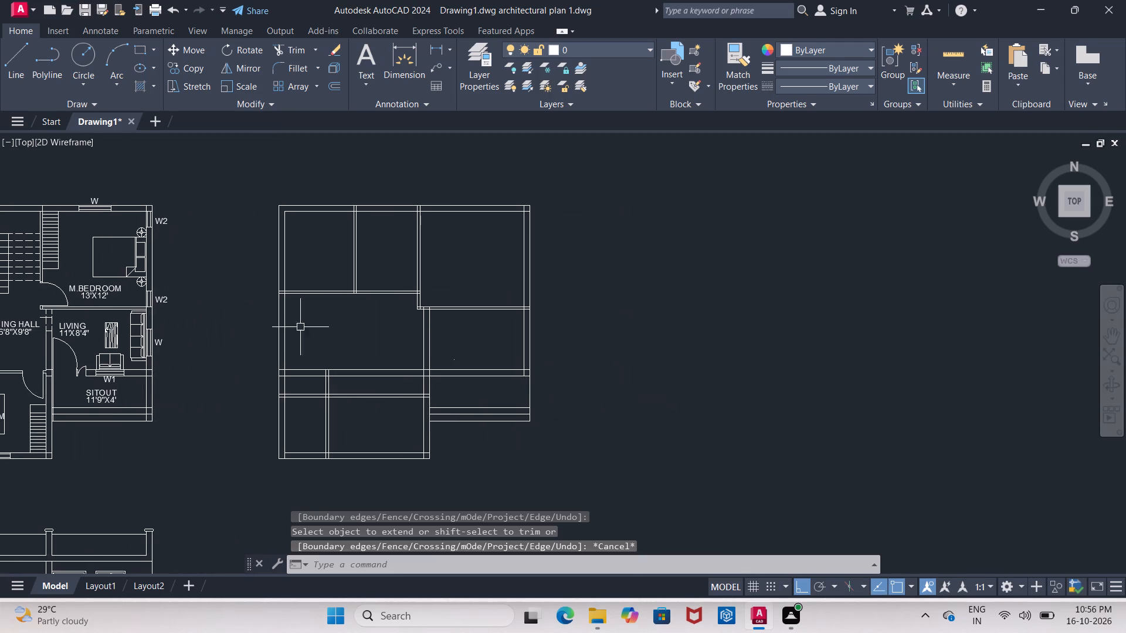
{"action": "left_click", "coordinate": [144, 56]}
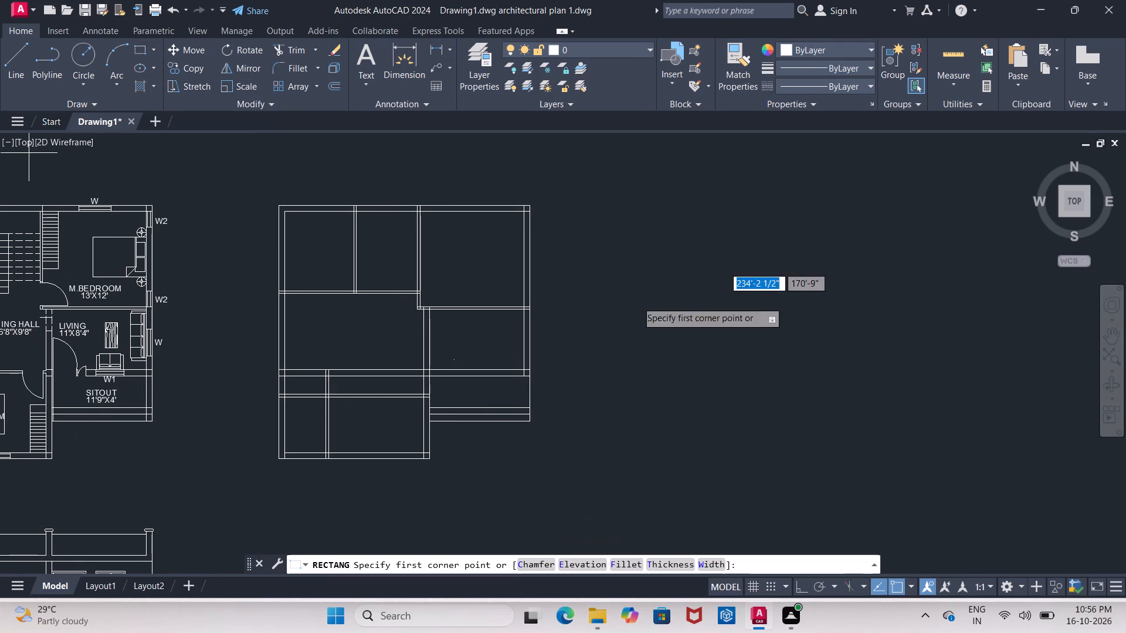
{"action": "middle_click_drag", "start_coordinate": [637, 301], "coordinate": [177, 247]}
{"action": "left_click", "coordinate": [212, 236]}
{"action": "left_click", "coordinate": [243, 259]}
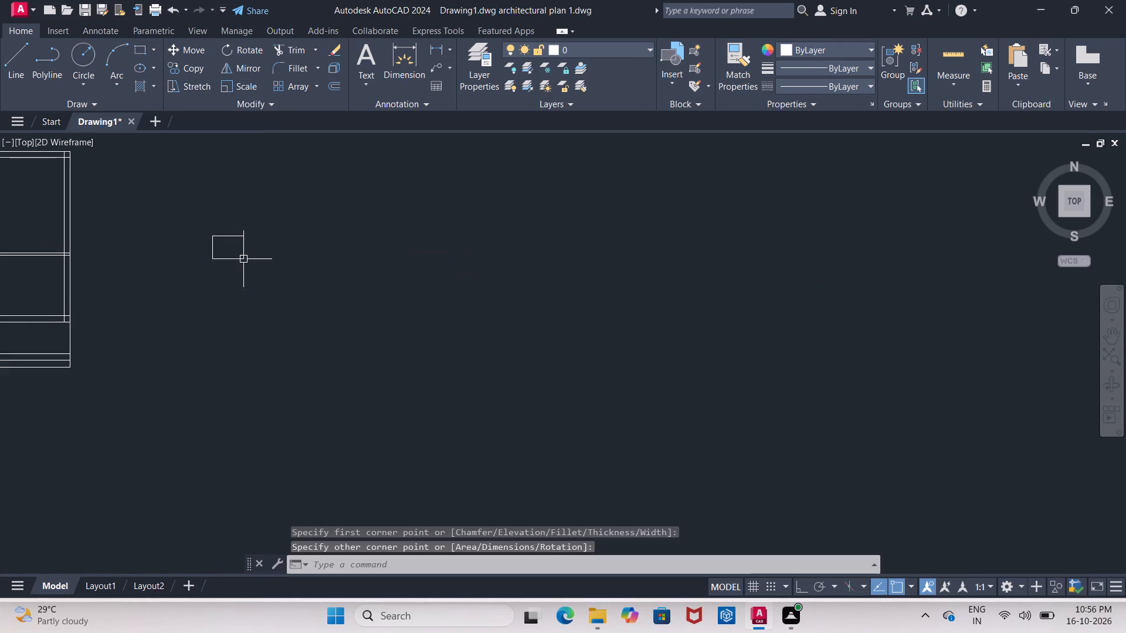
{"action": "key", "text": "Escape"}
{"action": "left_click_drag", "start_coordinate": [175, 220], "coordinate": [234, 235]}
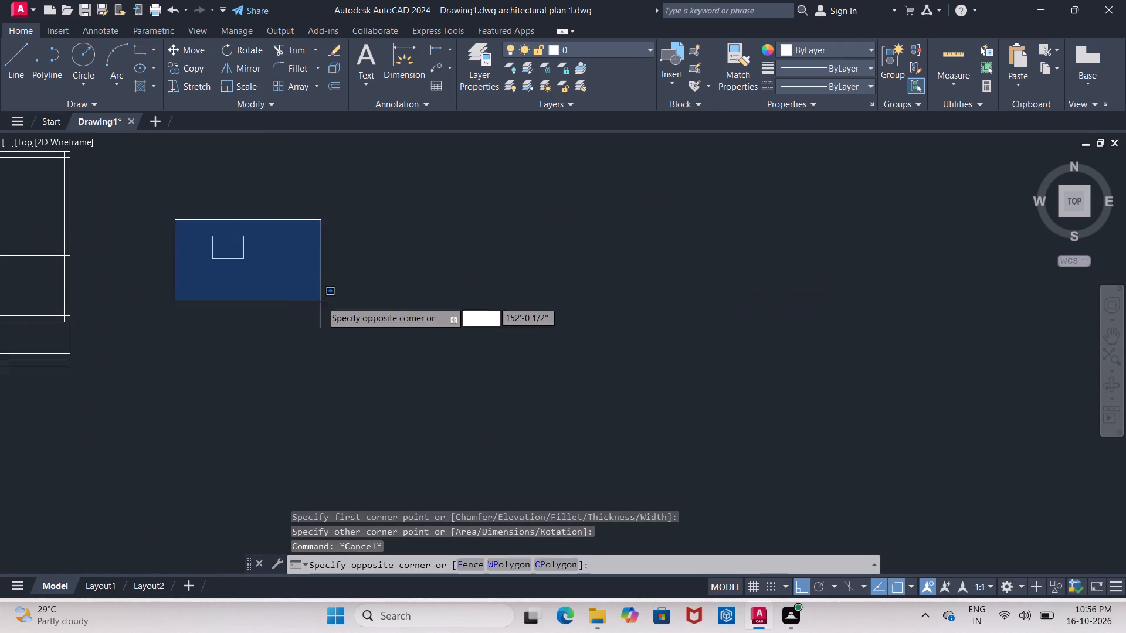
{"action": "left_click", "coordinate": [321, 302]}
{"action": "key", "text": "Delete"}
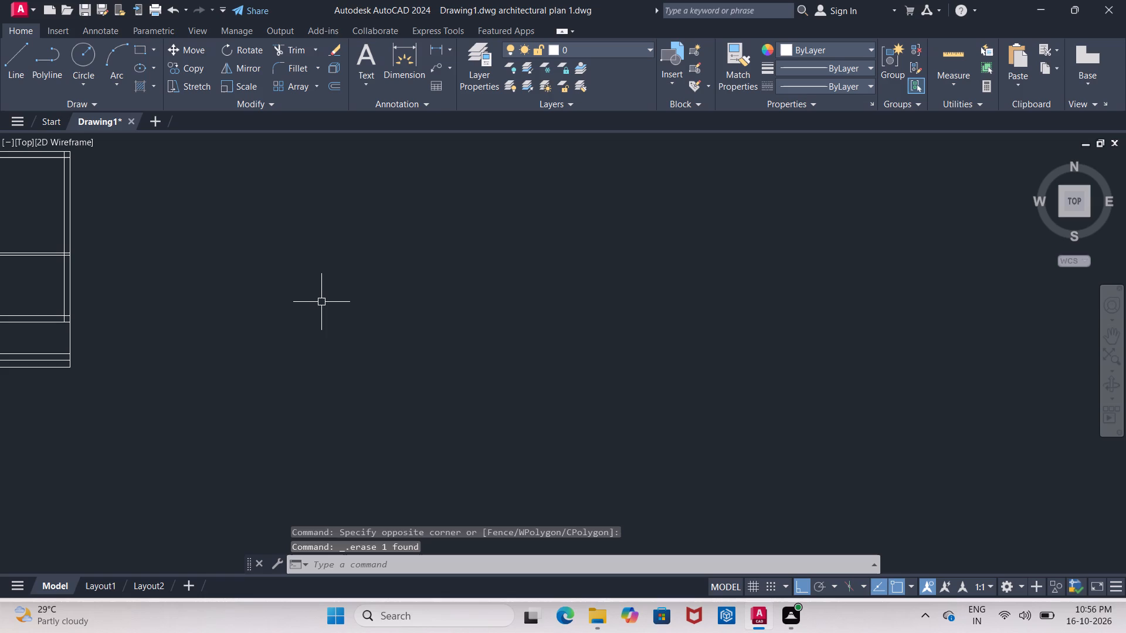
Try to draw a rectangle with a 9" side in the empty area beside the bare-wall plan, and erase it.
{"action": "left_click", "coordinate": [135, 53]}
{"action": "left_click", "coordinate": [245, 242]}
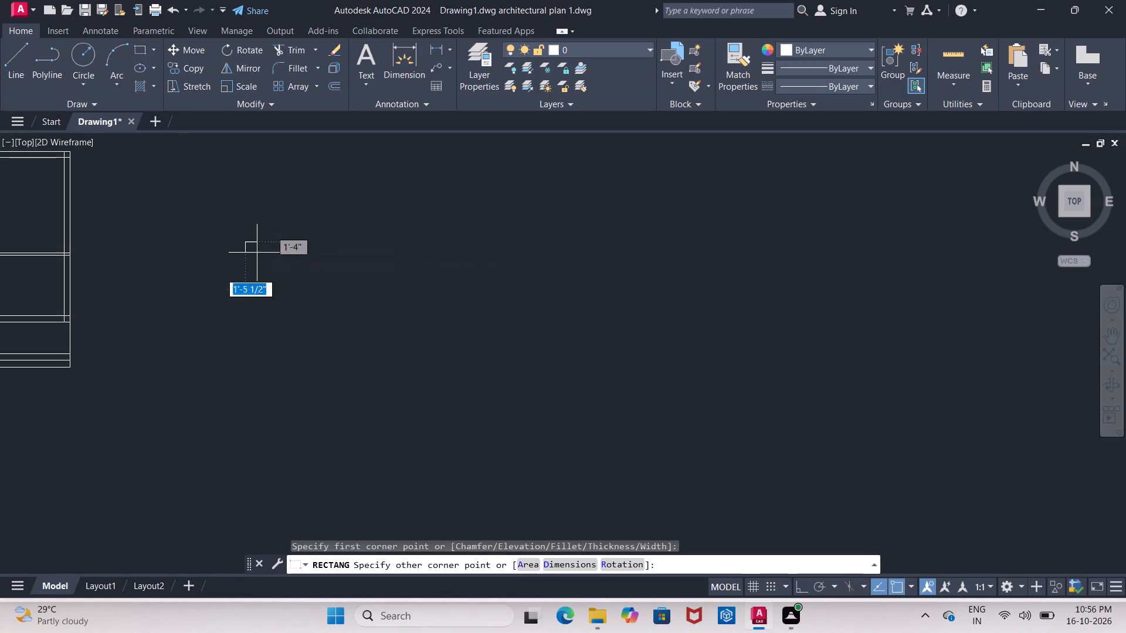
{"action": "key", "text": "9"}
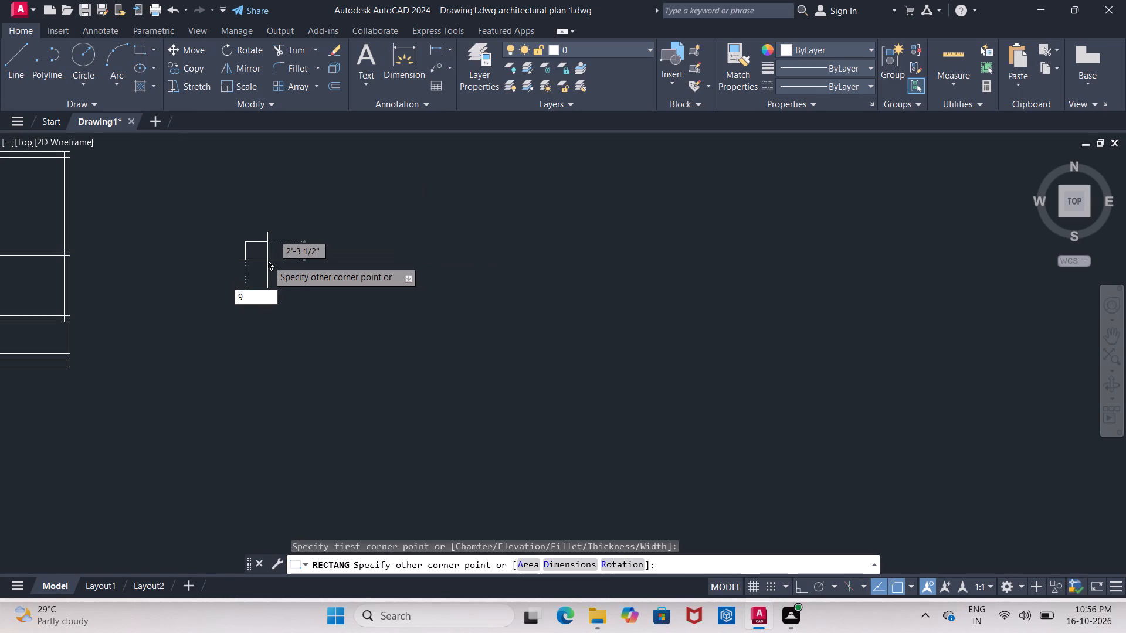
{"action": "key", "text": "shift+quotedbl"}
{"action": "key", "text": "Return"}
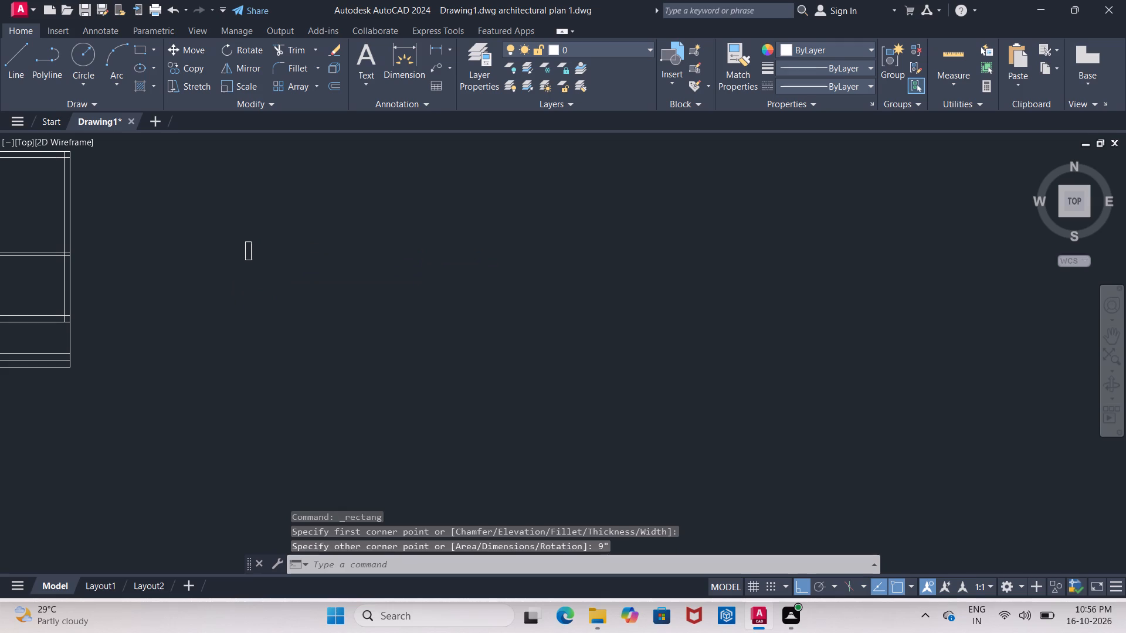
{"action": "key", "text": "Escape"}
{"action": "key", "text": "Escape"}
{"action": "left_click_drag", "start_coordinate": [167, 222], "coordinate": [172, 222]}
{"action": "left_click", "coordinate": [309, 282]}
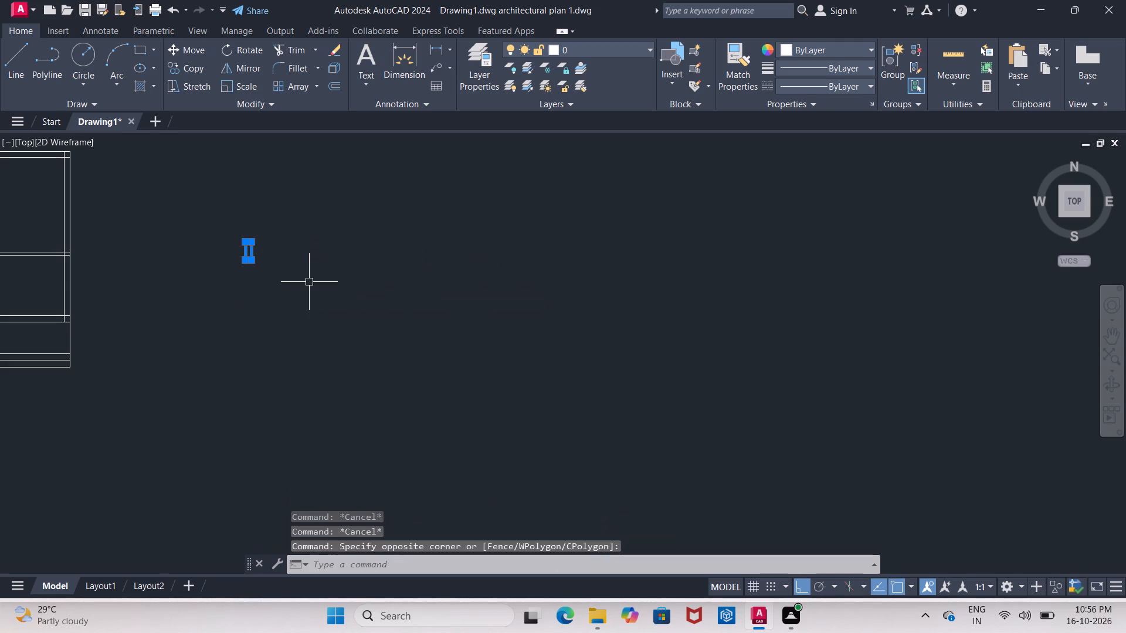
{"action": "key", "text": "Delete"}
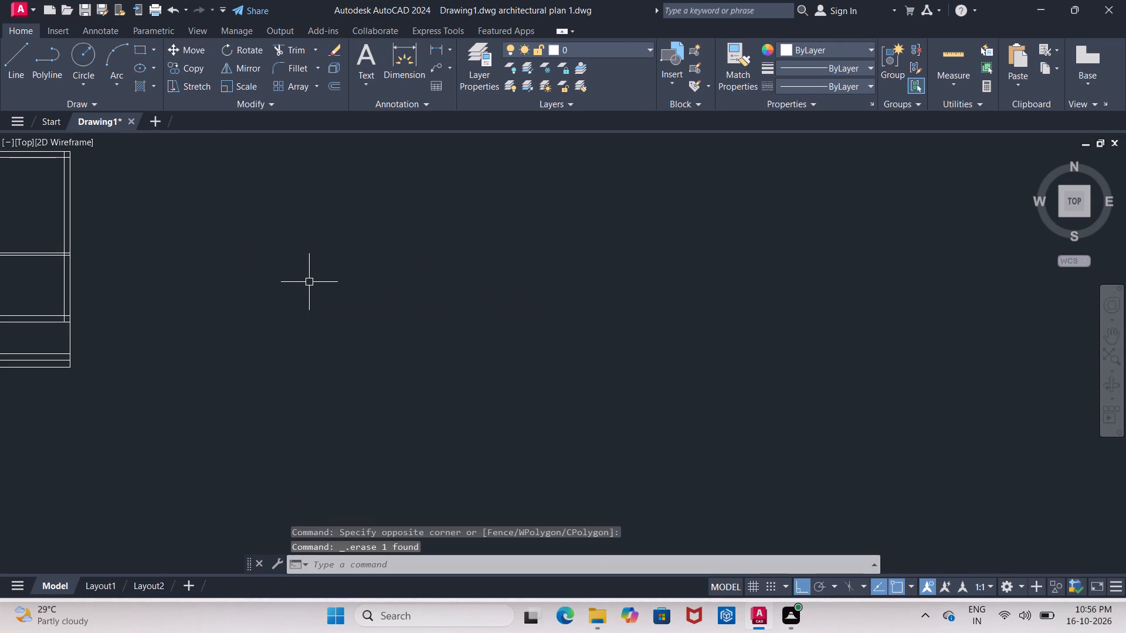
Draw a 9" by 9" square in the empty area east of the bare-wall plan.
{"action": "left_click", "coordinate": [139, 49]}
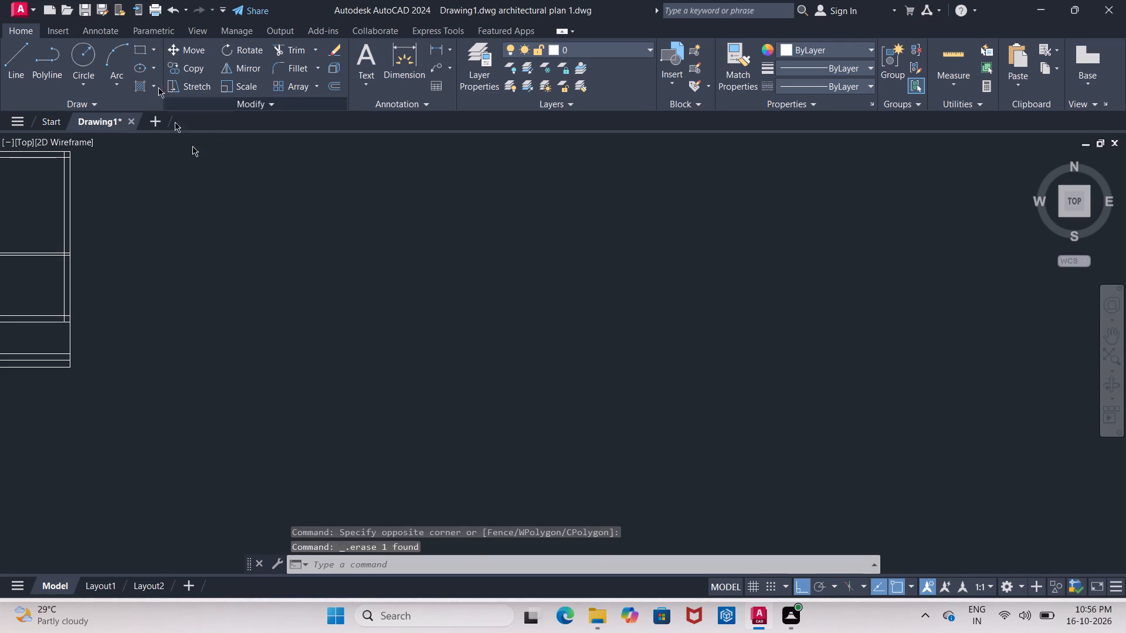
{"action": "left_click", "coordinate": [328, 217]}
{"action": "key", "text": "9"}
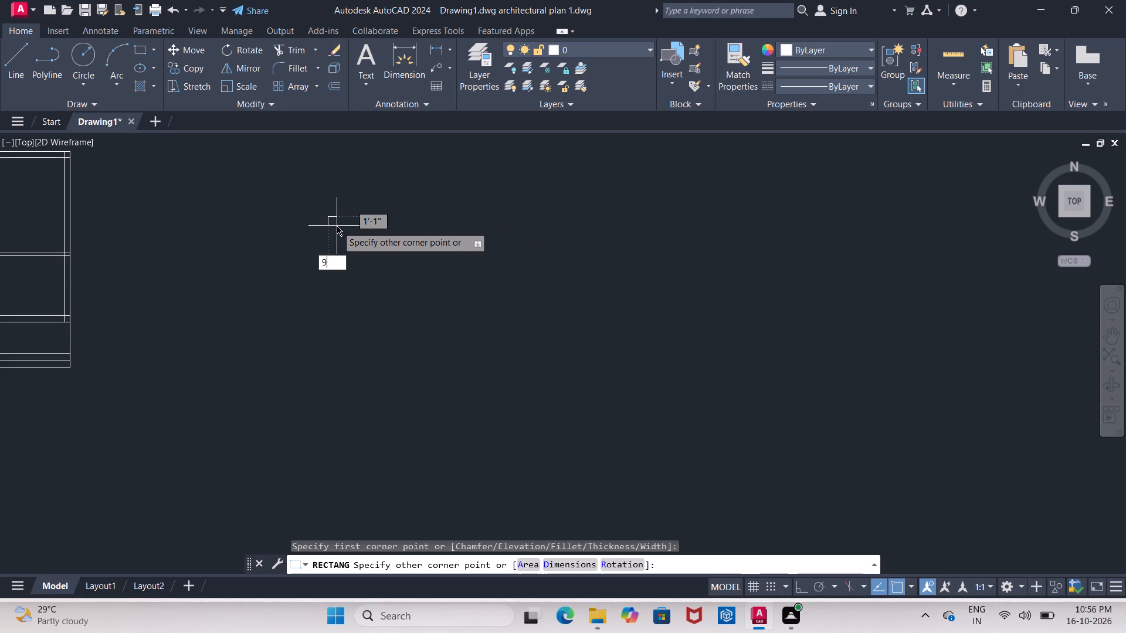
{"action": "key", "text": "shift+quotedbl"}
{"action": "key", "text": "Tab"}
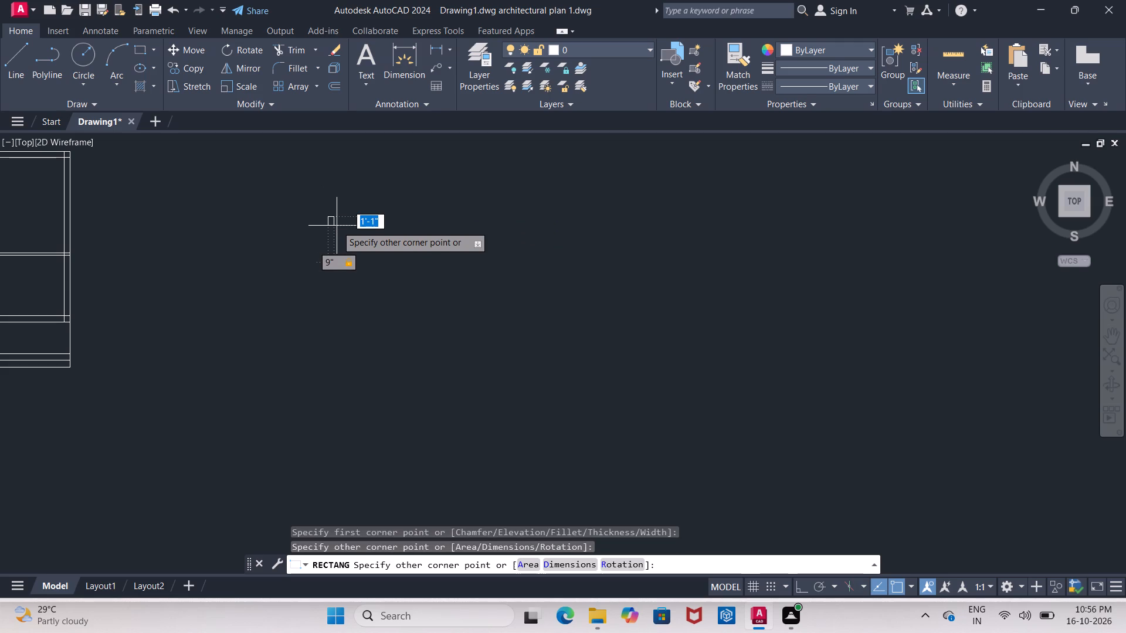
{"action": "key", "text": "9"}
{"action": "key", "text": "shift+quotedbl"}
{"action": "key", "text": "Return"}
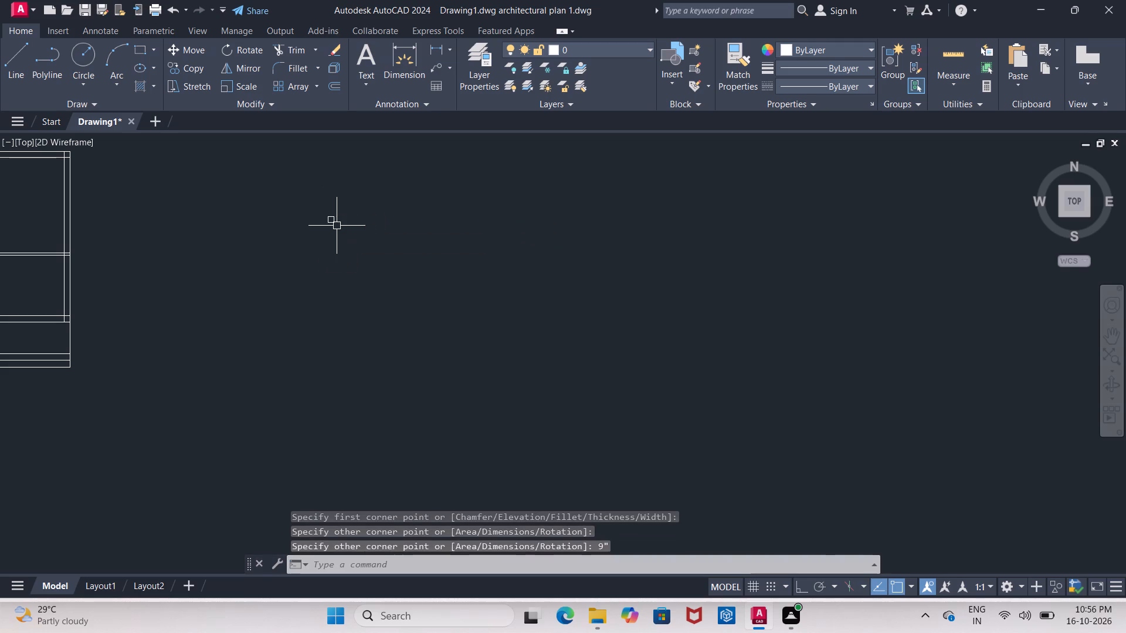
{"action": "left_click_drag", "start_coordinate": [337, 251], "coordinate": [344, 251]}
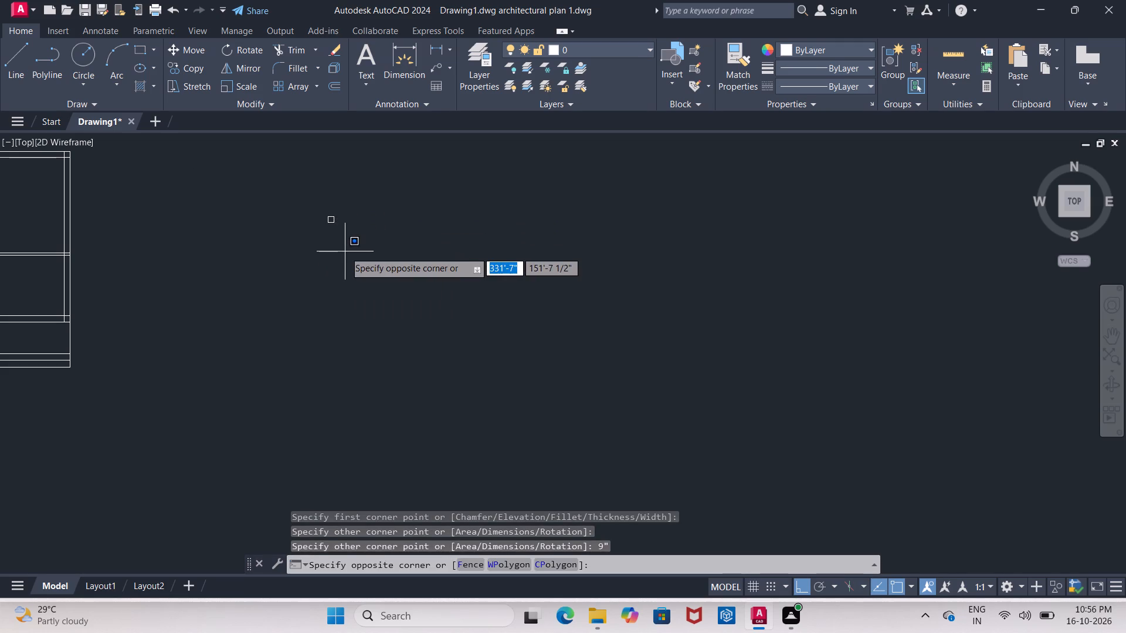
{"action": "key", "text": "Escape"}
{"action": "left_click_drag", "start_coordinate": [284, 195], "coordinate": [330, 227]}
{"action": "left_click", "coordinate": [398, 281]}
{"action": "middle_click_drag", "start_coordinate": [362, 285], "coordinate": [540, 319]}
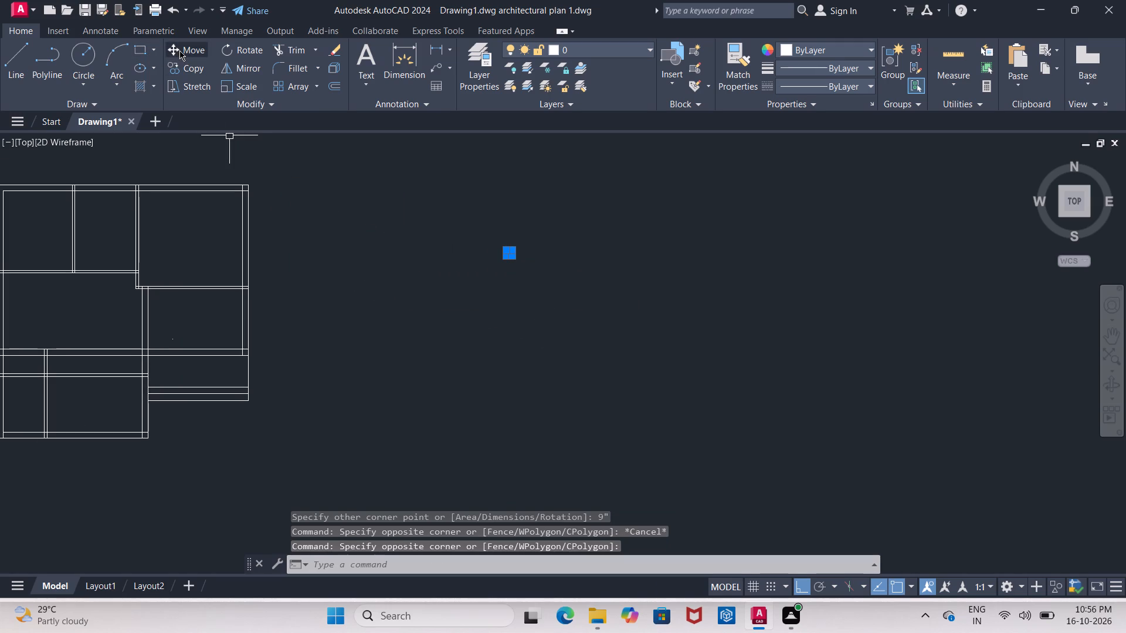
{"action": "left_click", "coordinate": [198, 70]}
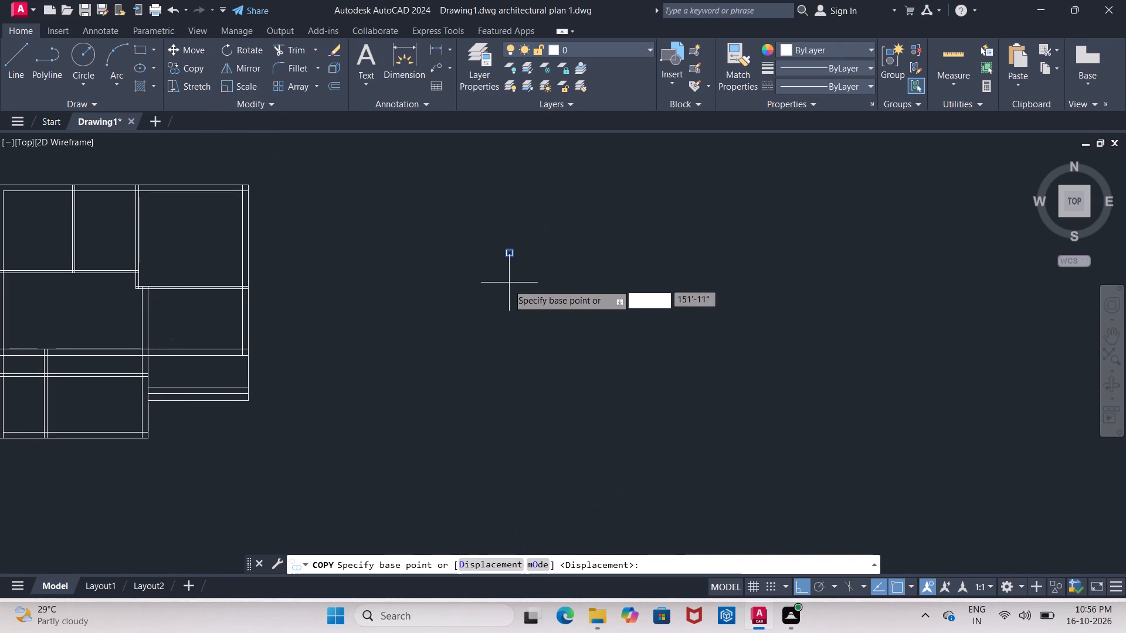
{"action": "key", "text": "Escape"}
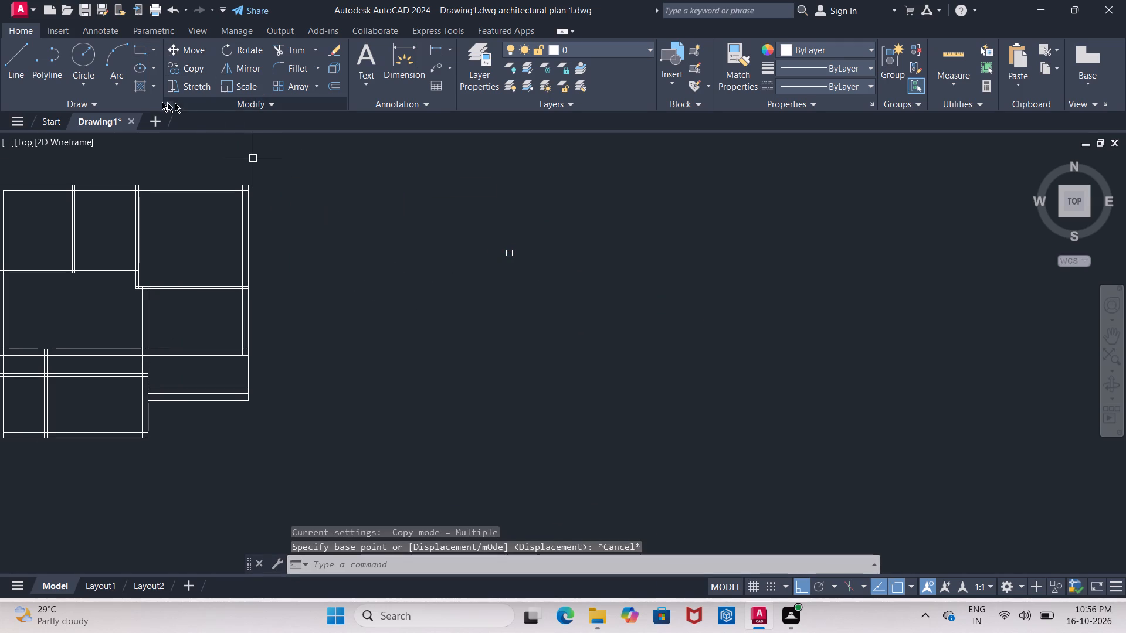
Fill the 9" square with a SOLID hatch.
{"action": "left_click", "coordinate": [144, 91]}
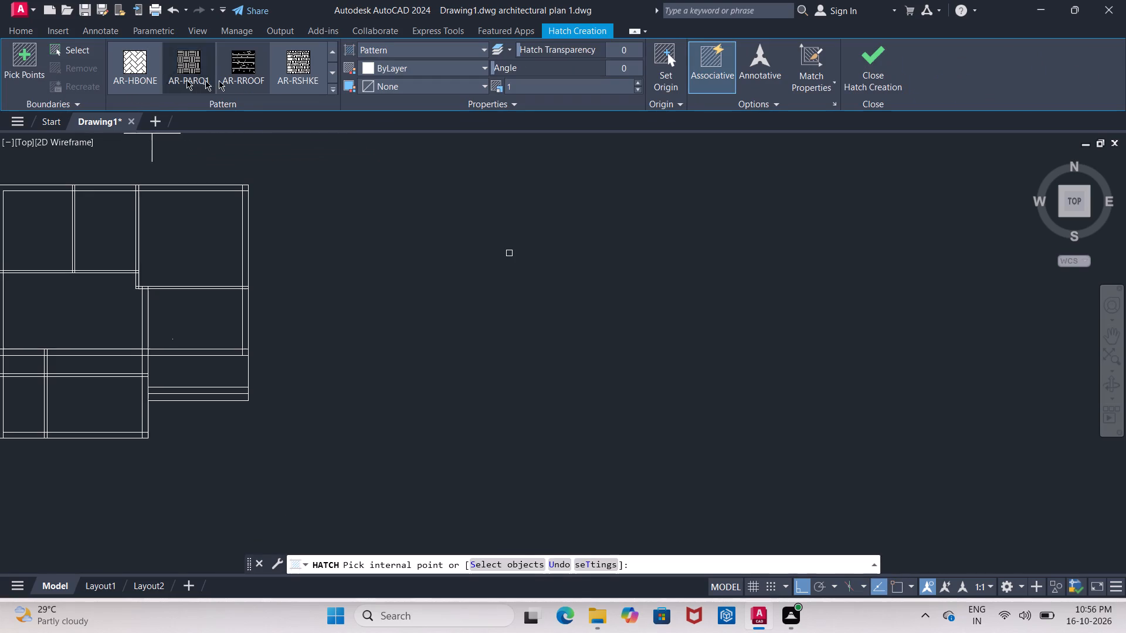
{"action": "triple_click", "coordinate": [334, 55]}
{"action": "triple_click", "coordinate": [334, 55]}
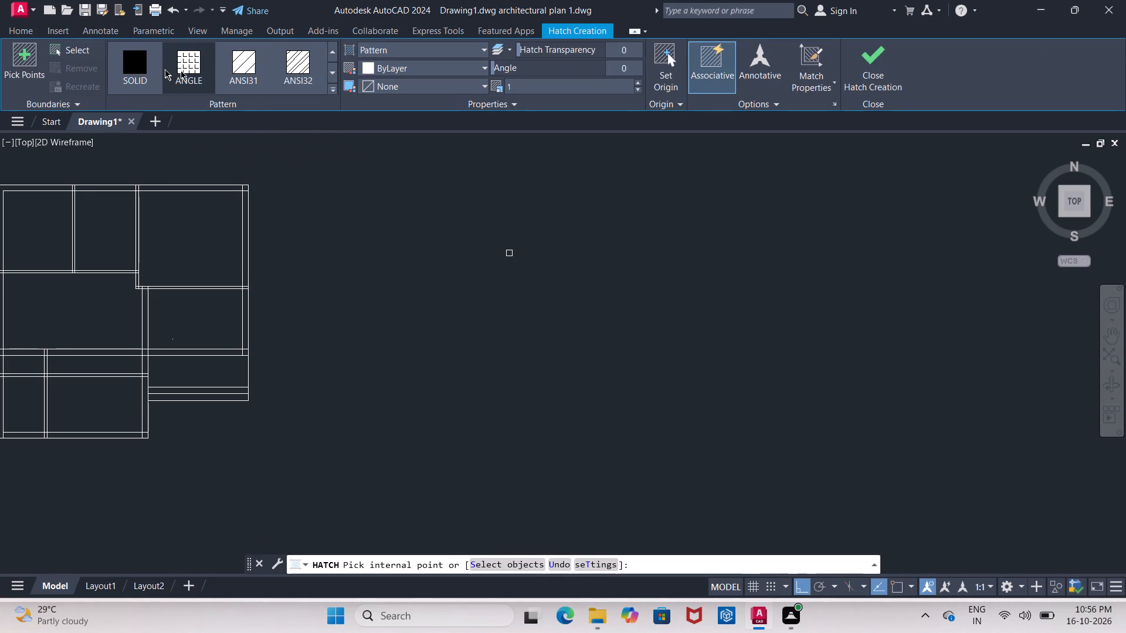
{"action": "left_click", "coordinate": [143, 63]}
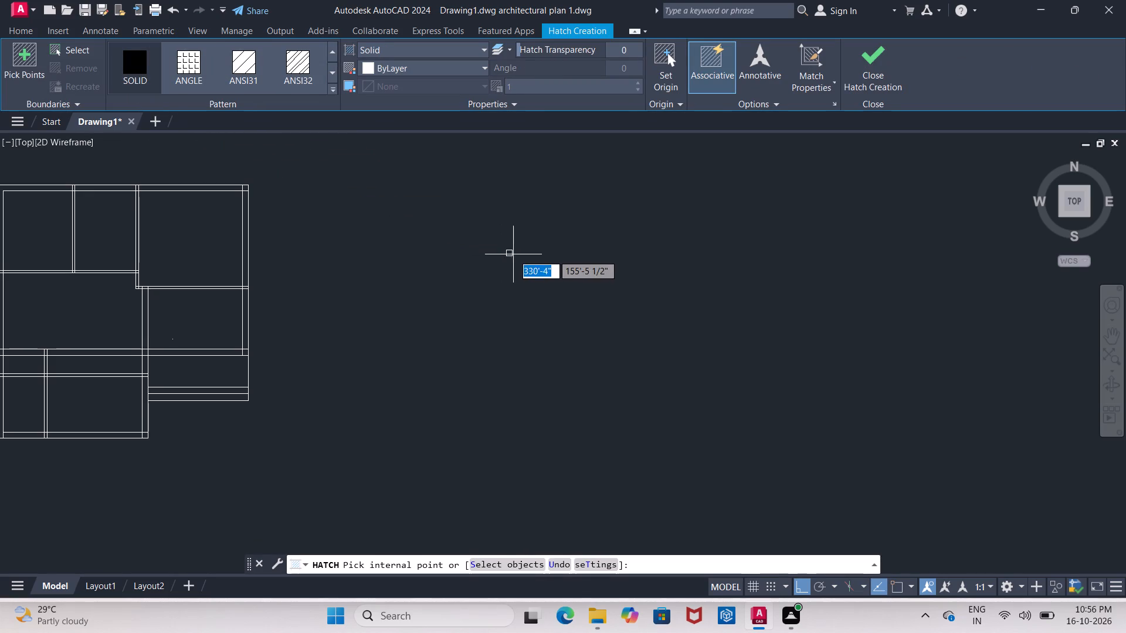
{"action": "left_click", "coordinate": [513, 254]}
{"action": "scroll", "coordinate": [504, 255], "scroll_direction": "up", "scroll_amount": 4}
{"action": "left_click", "coordinate": [518, 246]}
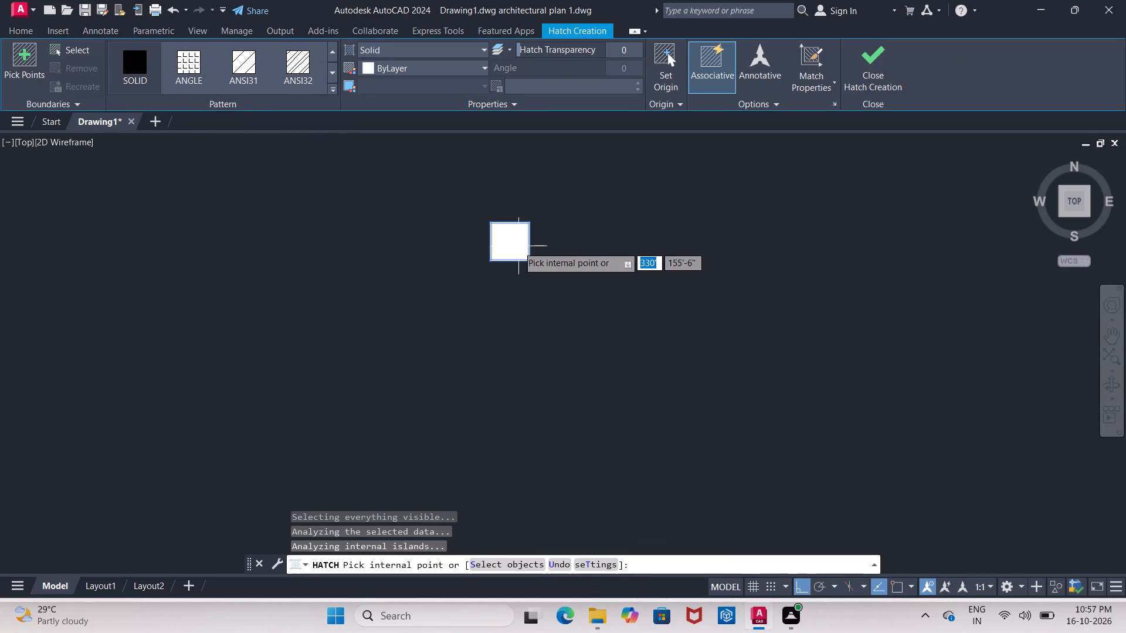
{"action": "key", "text": "Escape"}
{"action": "key", "text": "Escape"}
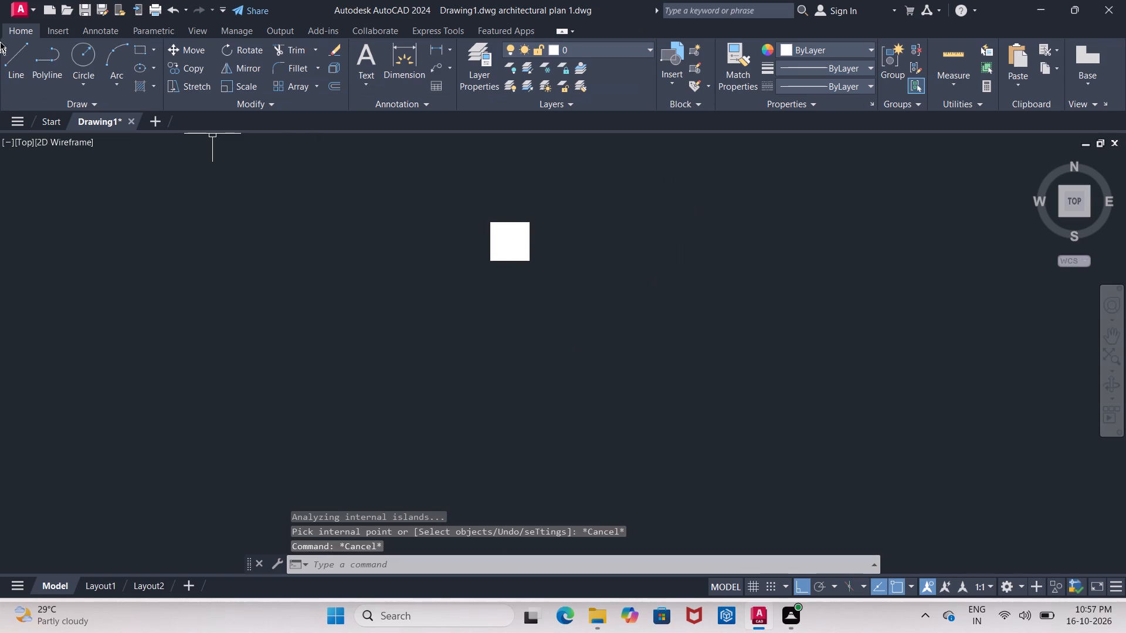
Set the current object colour to Red and draw a horizontal line beside the solid-filled square.
{"action": "left_click", "coordinate": [869, 49]}
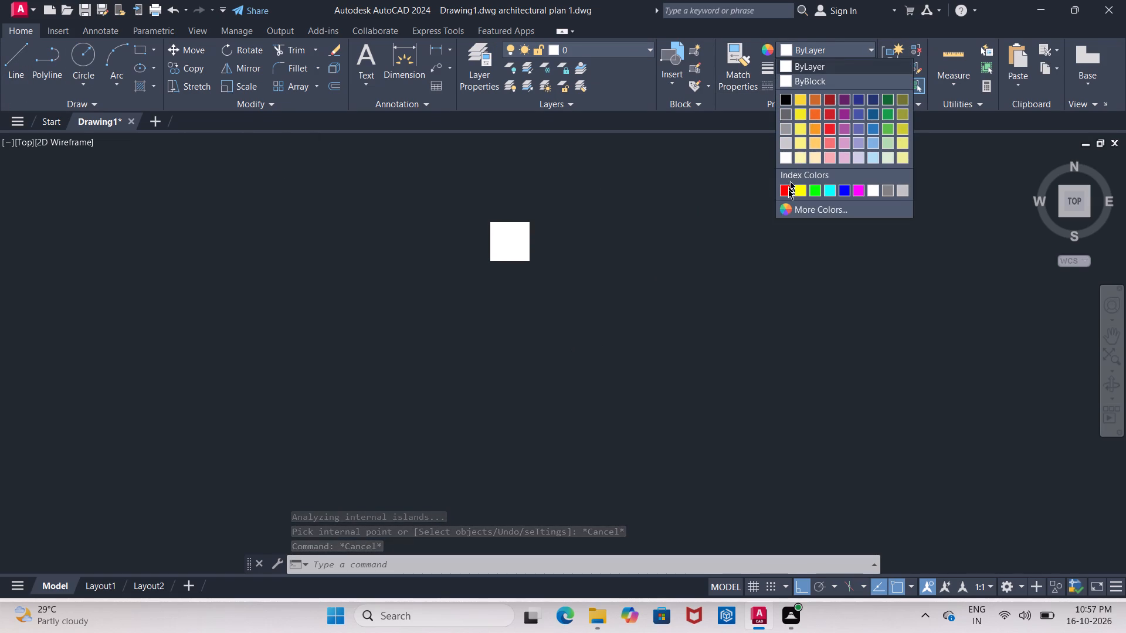
{"action": "left_click", "coordinate": [788, 192]}
{"action": "left_click", "coordinate": [17, 43]}
{"action": "left_click_drag", "start_coordinate": [168, 283], "coordinate": [177, 287]}
{"action": "left_click", "coordinate": [313, 314]}
{"action": "key", "text": "Escape"}
{"action": "key", "text": "Escape"}
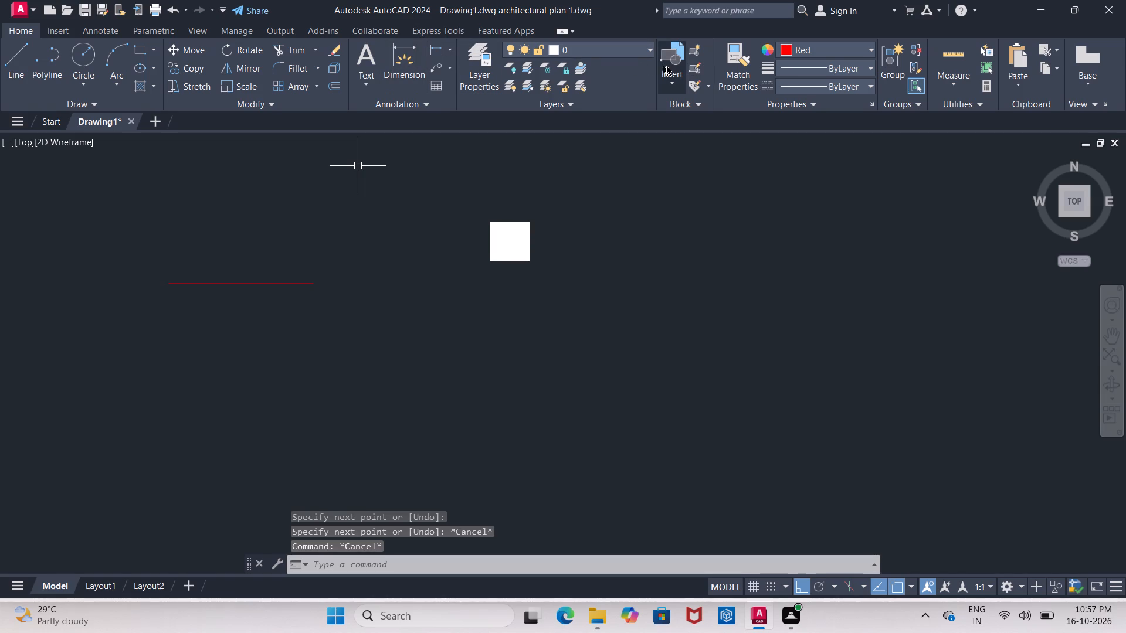
Match the red line's properties onto the solid hatch of the 9" square.
{"action": "left_click", "coordinate": [748, 57]}
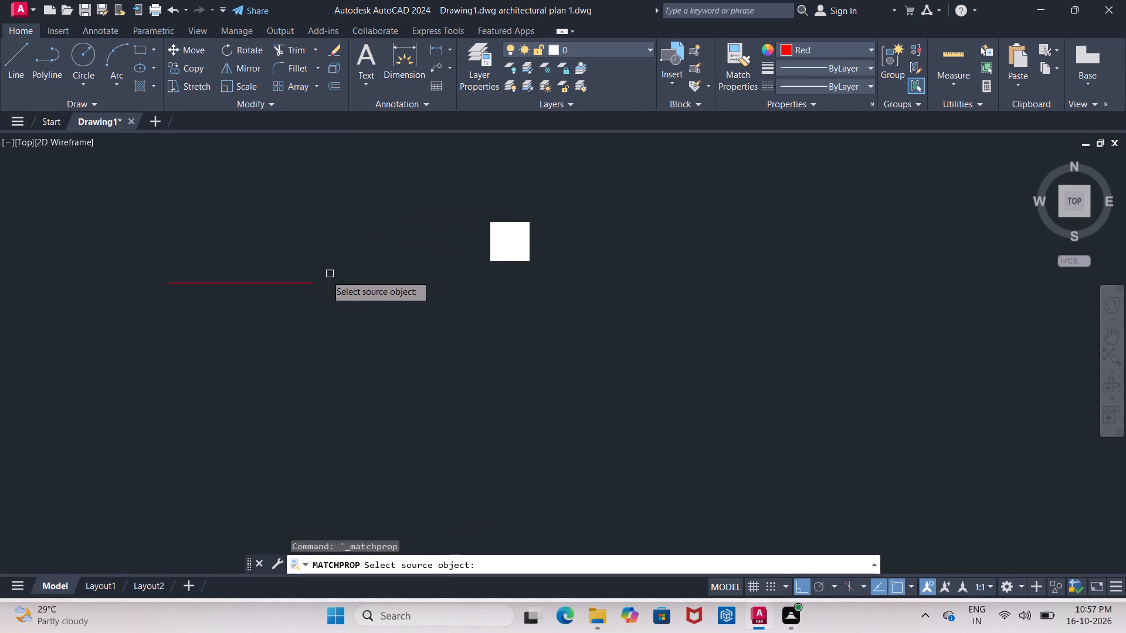
{"action": "left_click", "coordinate": [291, 283]}
{"action": "left_click", "coordinate": [510, 244]}
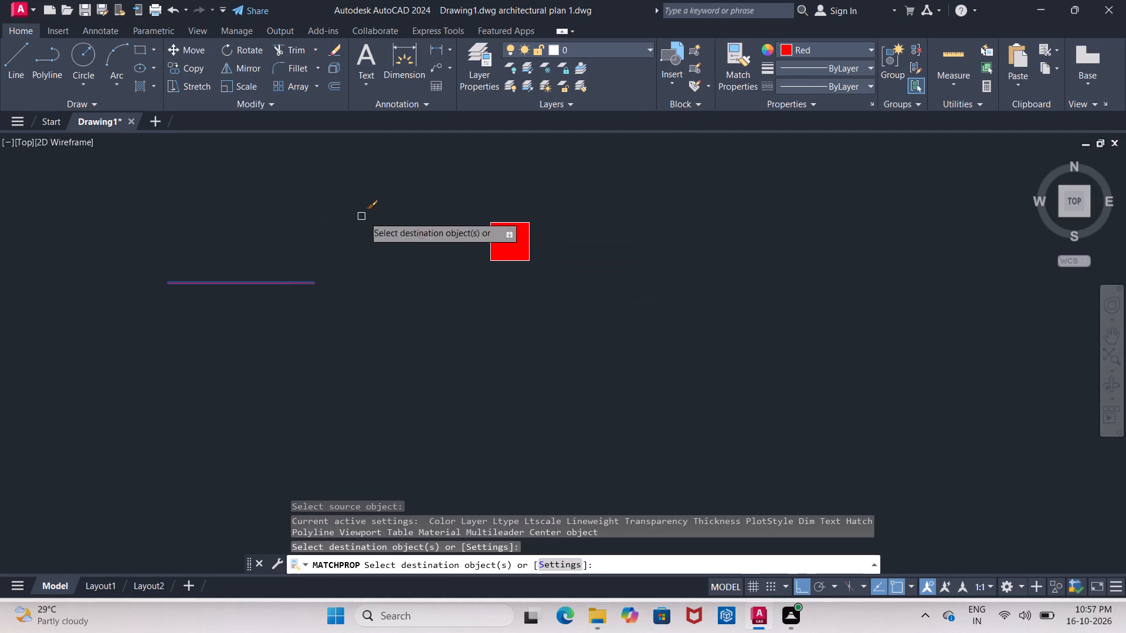
{"action": "left_click_drag", "start_coordinate": [440, 198], "coordinate": [469, 215]}
{"action": "left_click", "coordinate": [666, 360]}
{"action": "key", "text": "Escape"}
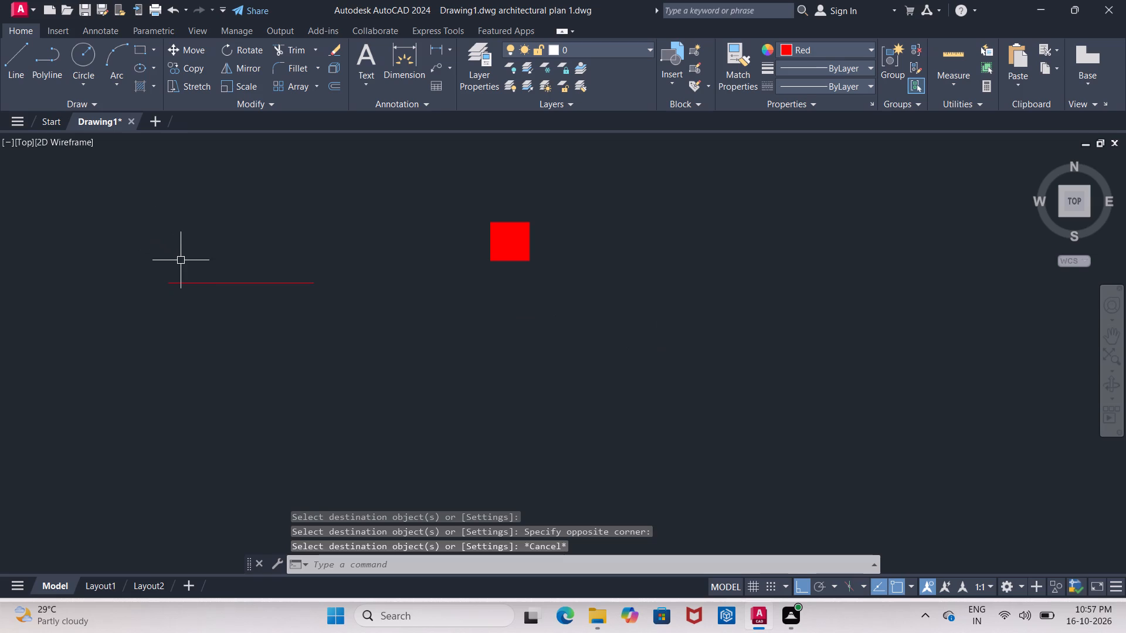
Erase the red horizontal line beside the square.
{"action": "left_click", "coordinate": [213, 284]}
{"action": "key", "text": "Delete"}
With ortho off, move the red square by its southeast corner to the plan's east edge, on the uppermost of the three southeast sitout lines.
{"action": "left_click_drag", "start_coordinate": [365, 202], "coordinate": [396, 210]}
{"action": "left_click_drag", "start_coordinate": [701, 333], "coordinate": [707, 343]}
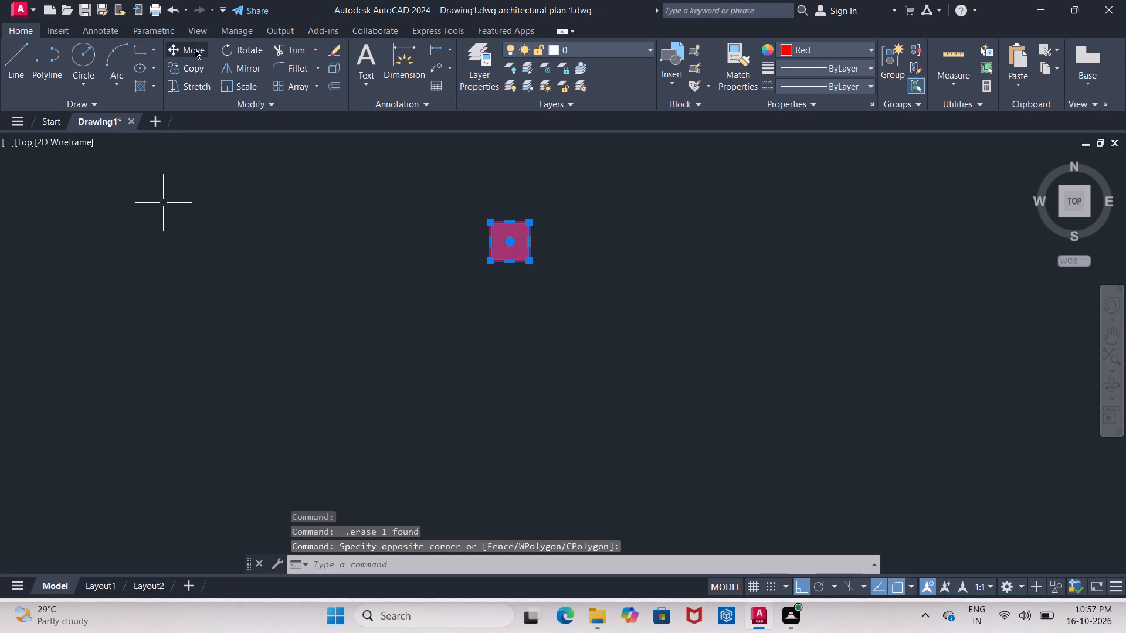
{"action": "left_click", "coordinate": [195, 49]}
{"action": "left_click", "coordinate": [535, 258]}
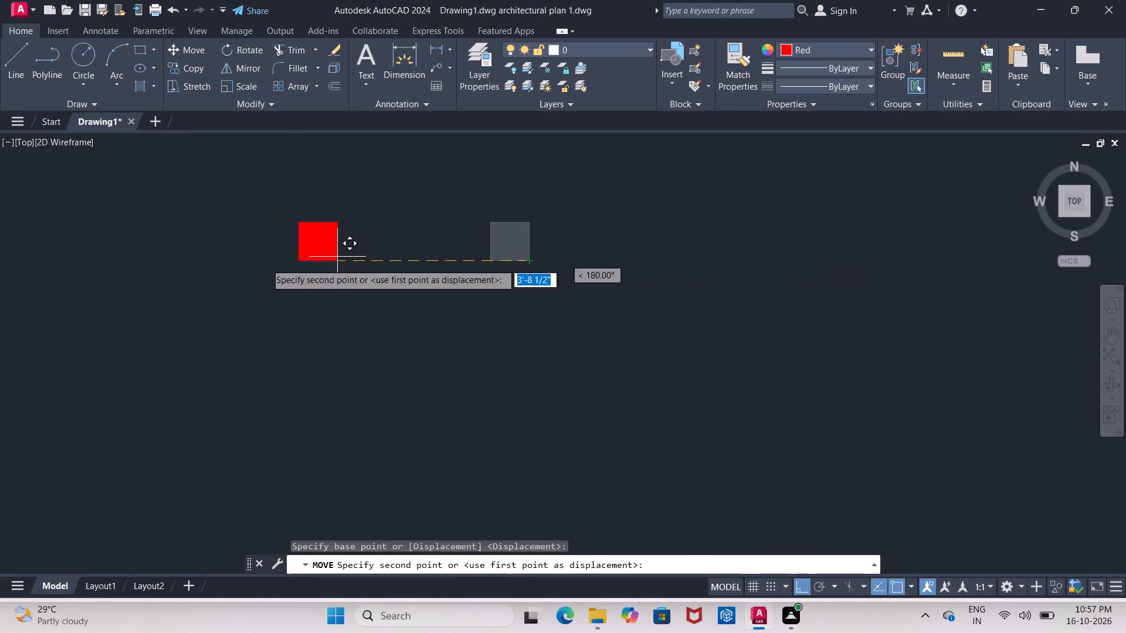
{"action": "middle_click_drag", "start_coordinate": [242, 334], "coordinate": [546, 145]}
{"action": "scroll", "coordinate": [590, 256], "scroll_direction": "down", "scroll_amount": 4}
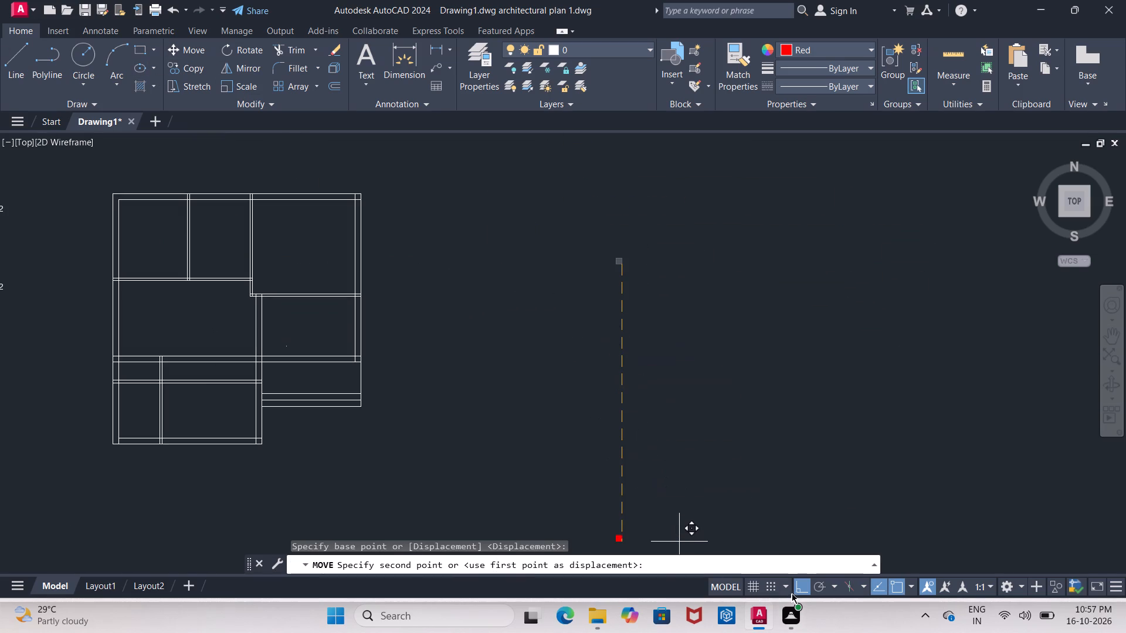
{"action": "left_click", "coordinate": [799, 587]}
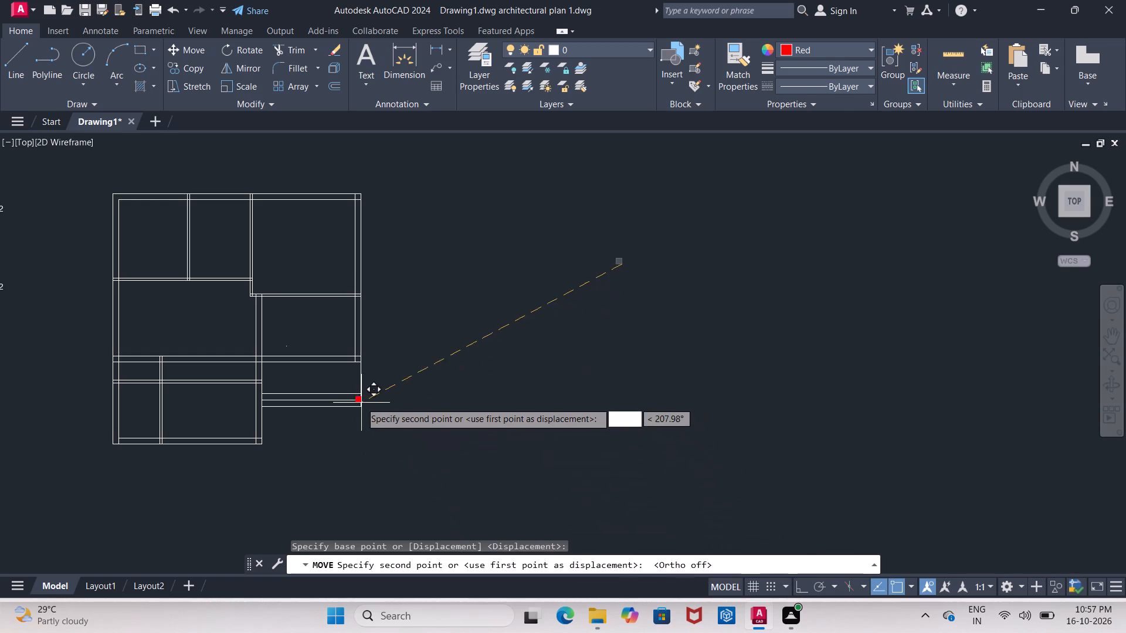
{"action": "scroll", "coordinate": [359, 400], "scroll_direction": "up", "scroll_amount": 5}
{"action": "left_click", "coordinate": [367, 380]}
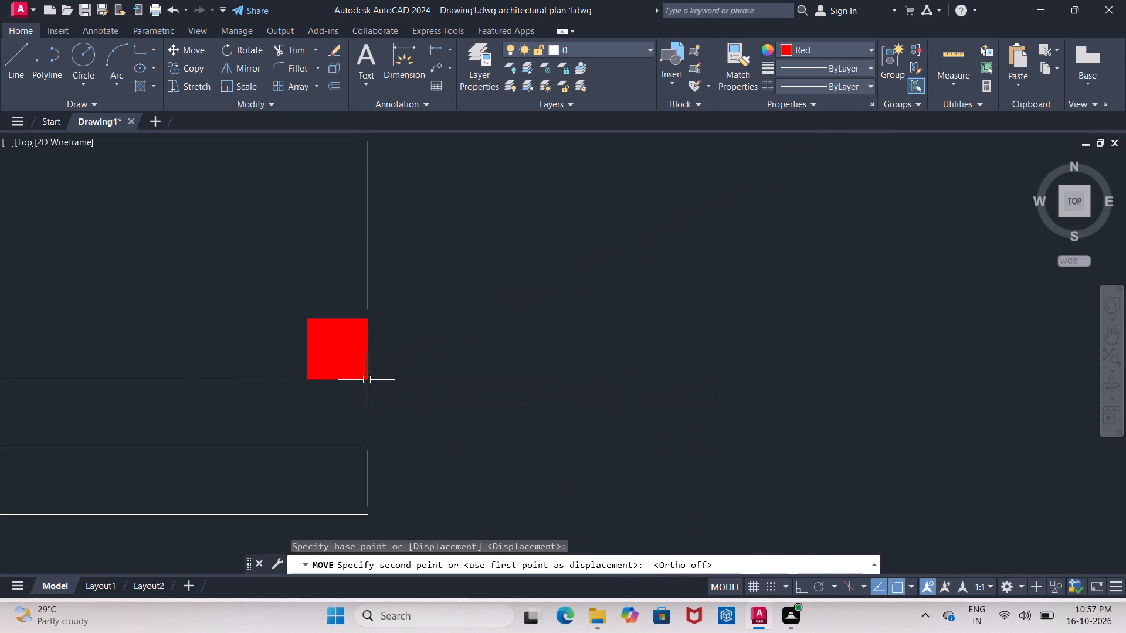
Copy the red square by its southeast corner to both corners of the plan's southernmost wall.
{"action": "left_click_drag", "start_coordinate": [228, 292], "coordinate": [269, 314]}
{"action": "left_click", "coordinate": [439, 423]}
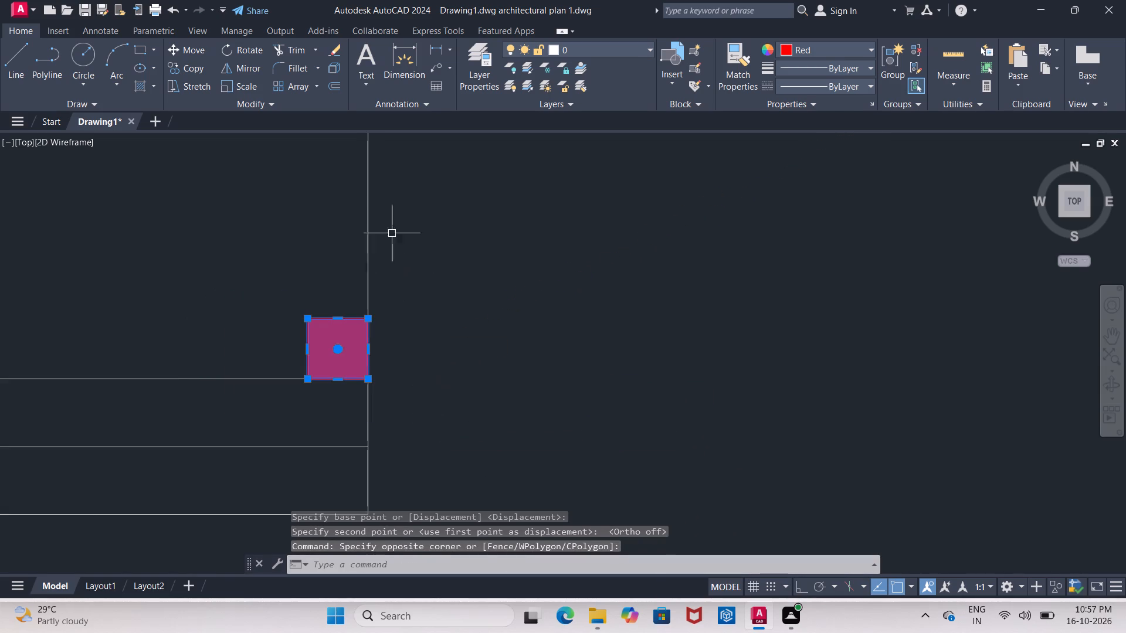
{"action": "left_click", "coordinate": [185, 65]}
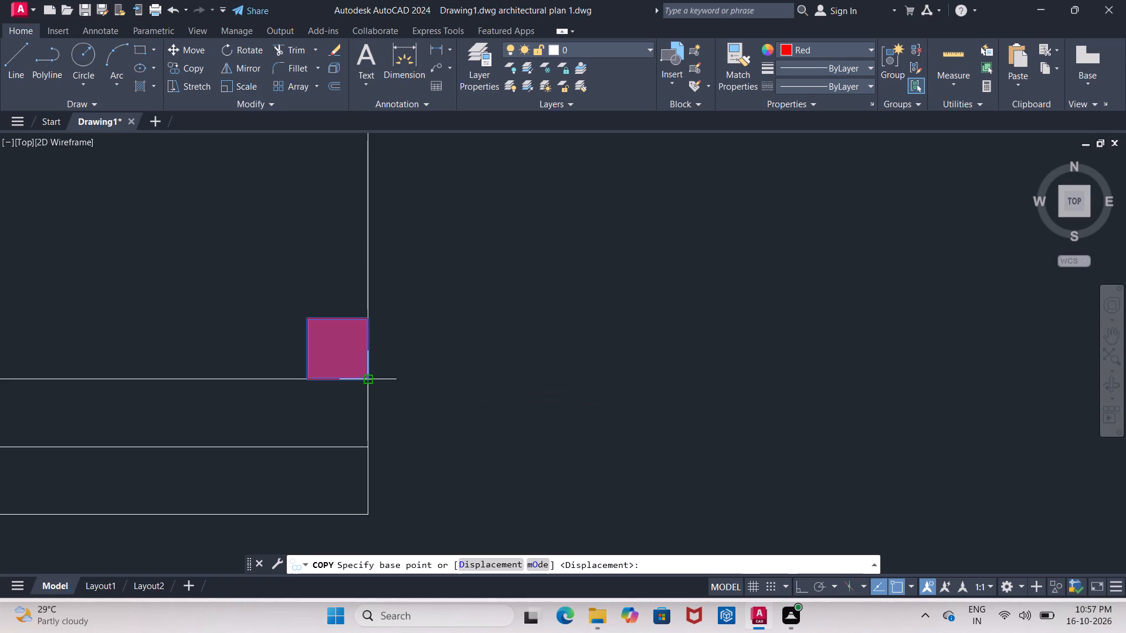
{"action": "left_click_drag", "start_coordinate": [367, 382], "coordinate": [351, 387]}
{"action": "middle_click_drag", "start_coordinate": [223, 430], "coordinate": [606, 276]}
{"action": "scroll", "coordinate": [329, 365], "scroll_direction": "down", "scroll_amount": 1}
{"action": "scroll", "coordinate": [598, 284], "scroll_direction": "down", "scroll_amount": 3}
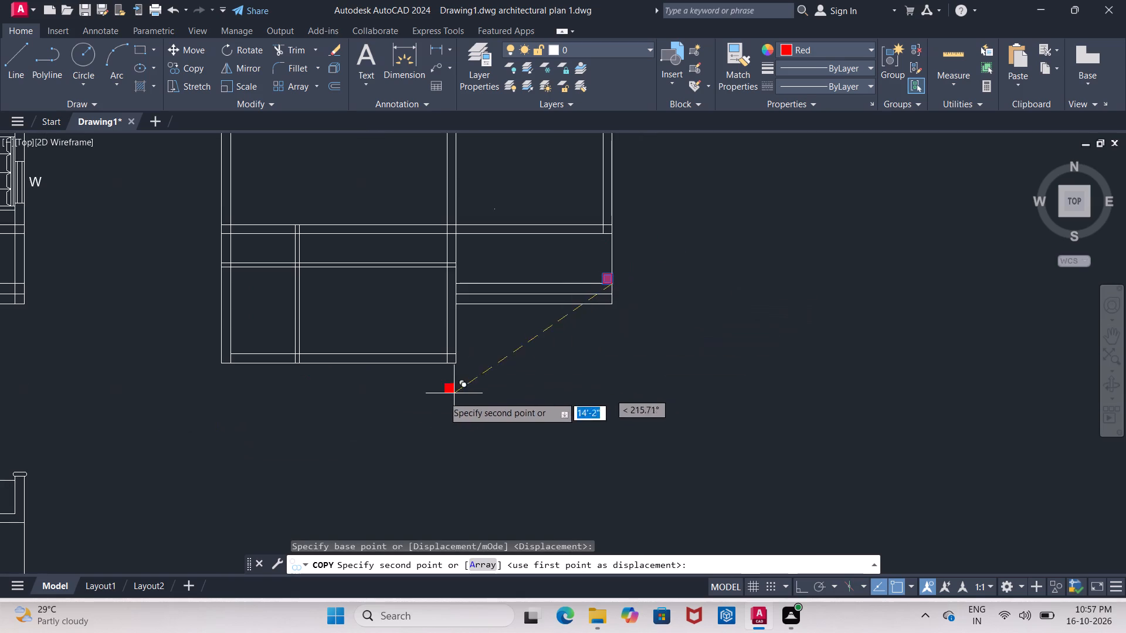
{"action": "scroll", "coordinate": [449, 375], "scroll_direction": "up", "scroll_amount": 4}
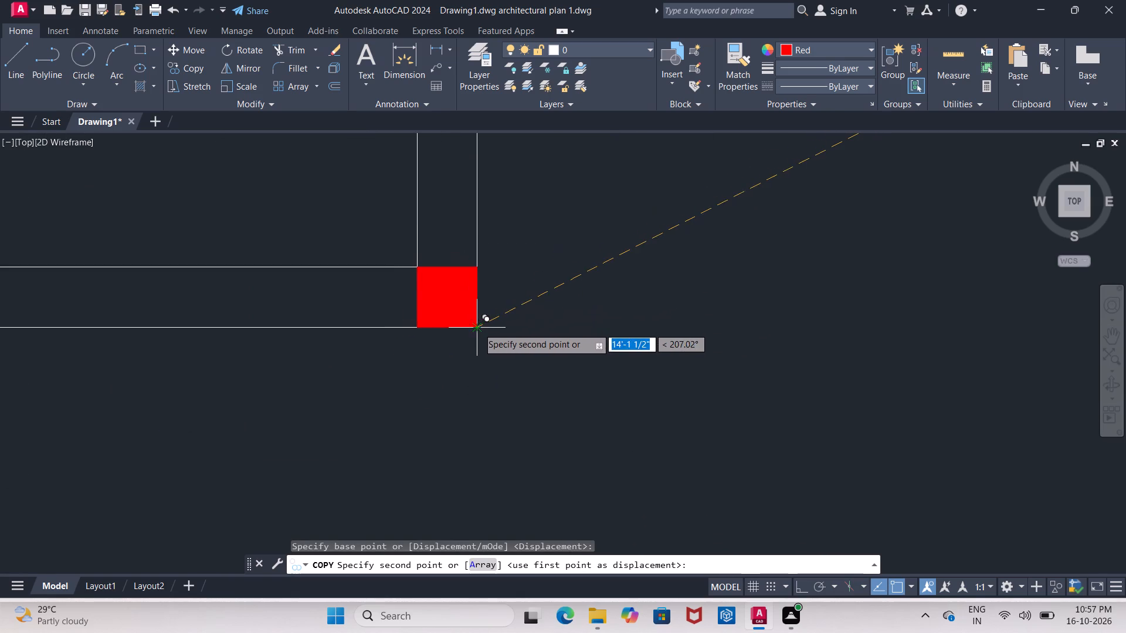
{"action": "left_click", "coordinate": [478, 328]}
{"action": "middle_click_drag", "start_coordinate": [130, 307], "coordinate": [615, 315]}
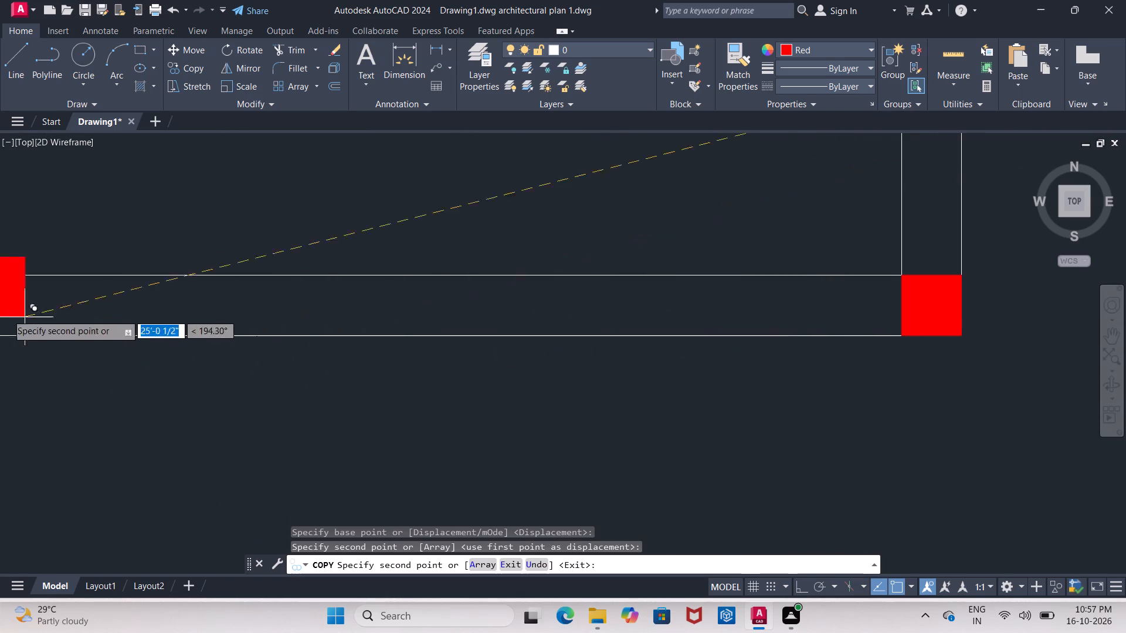
{"action": "middle_click_drag", "start_coordinate": [2, 313], "coordinate": [766, 331]}
{"action": "scroll", "coordinate": [778, 331], "scroll_direction": "down", "scroll_amount": 1}
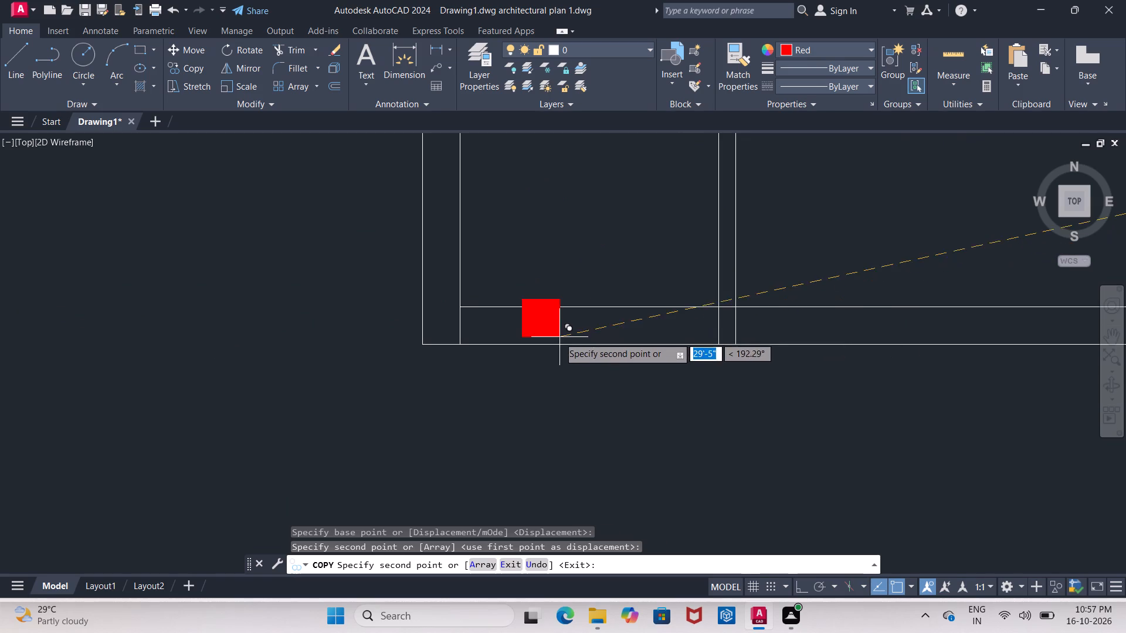
{"action": "left_click", "coordinate": [456, 341]}
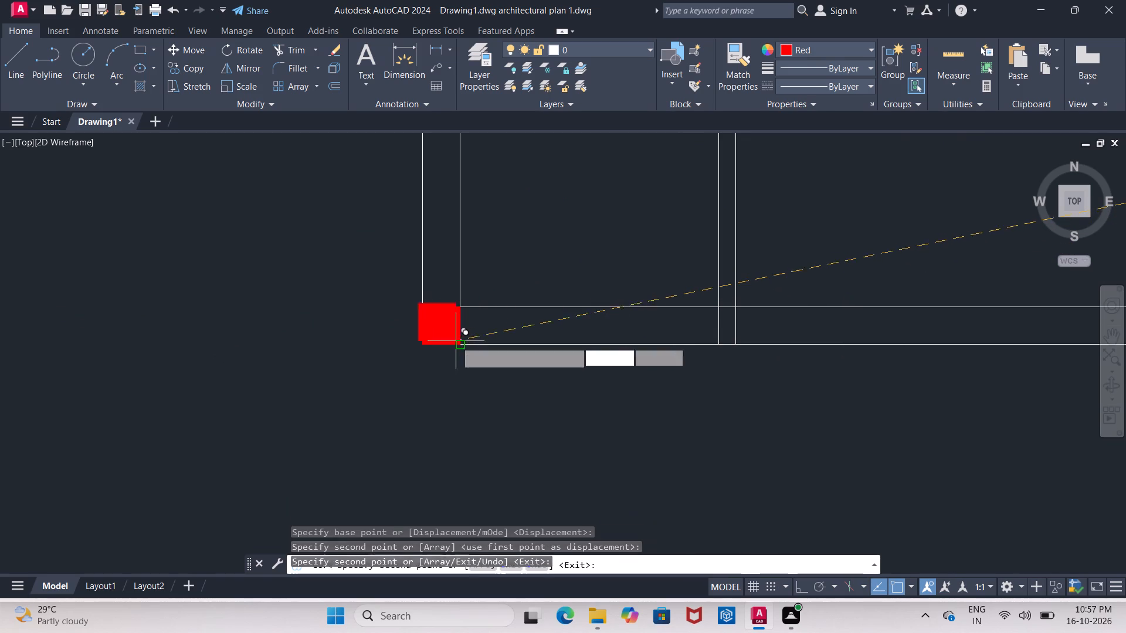
Place copies of the red square on the west wall at its junctions with the thick lower cross wall and the upper partition.
{"action": "middle_click_drag", "start_coordinate": [455, 254], "coordinate": [448, 446]}
{"action": "scroll", "coordinate": [448, 447], "scroll_direction": "down", "scroll_amount": 3}
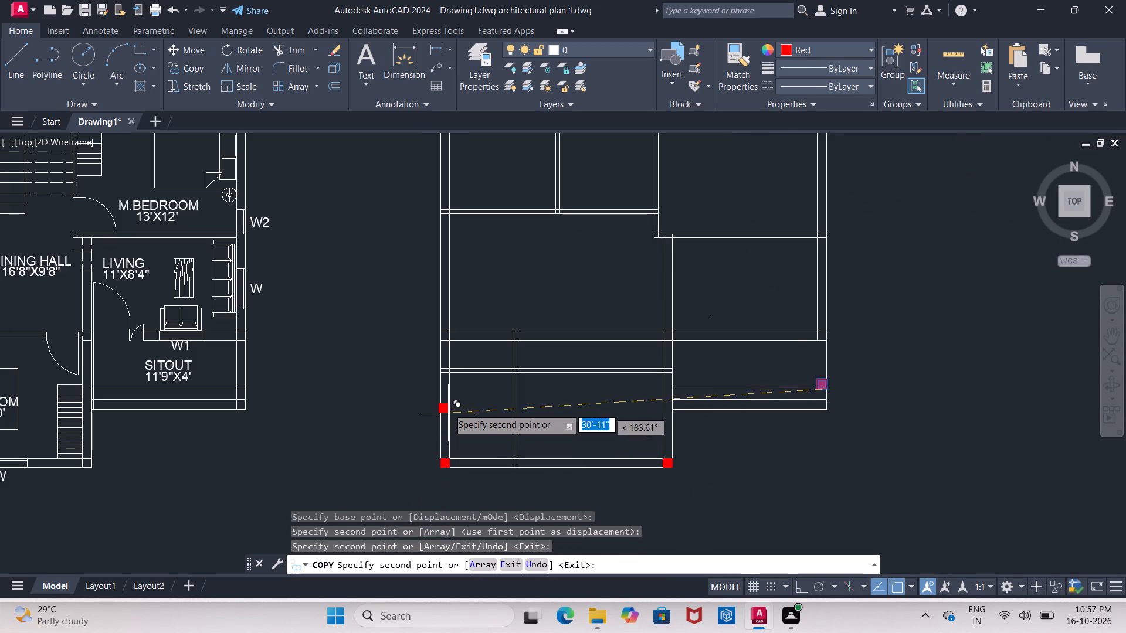
{"action": "scroll", "coordinate": [452, 382], "scroll_direction": "up", "scroll_amount": 4}
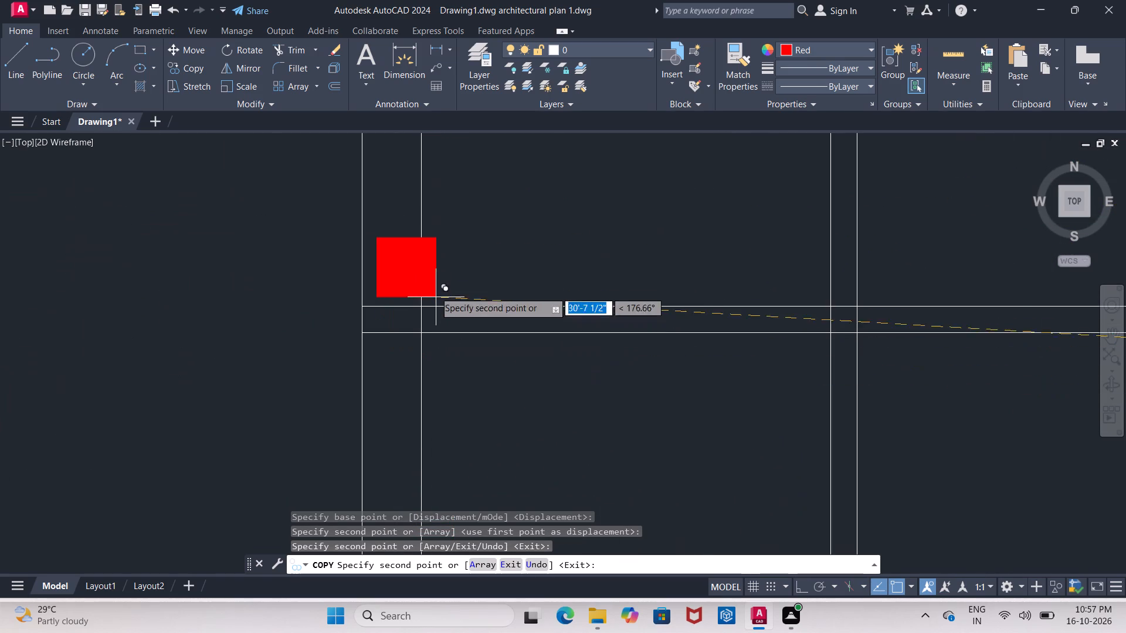
{"action": "middle_click_drag", "start_coordinate": [435, 277], "coordinate": [434, 406]}
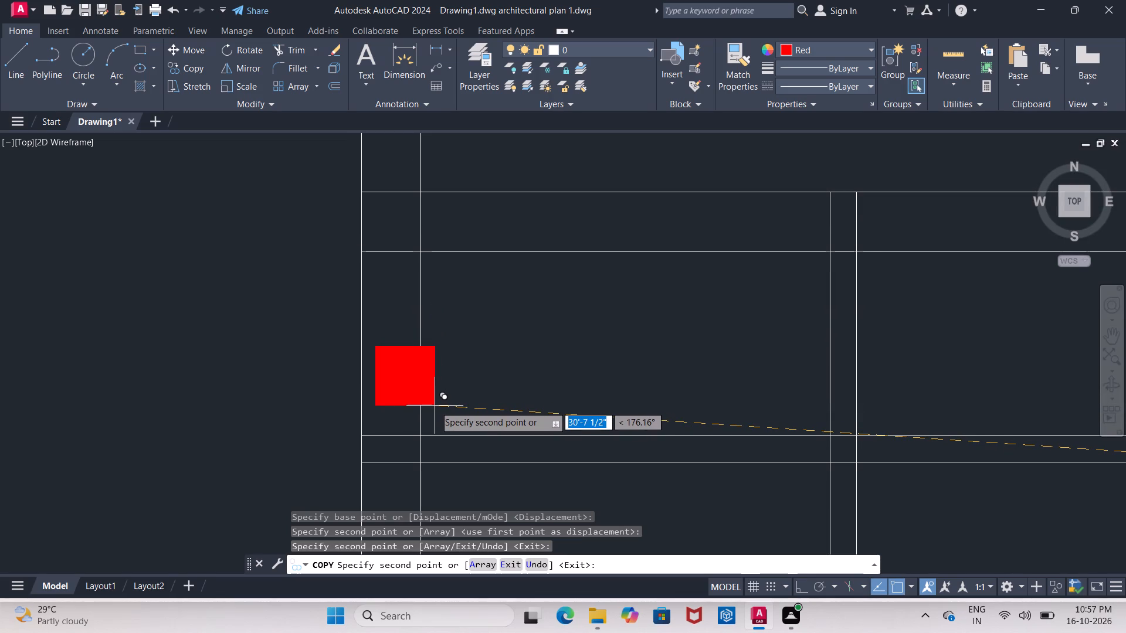
{"action": "scroll", "coordinate": [435, 406], "scroll_direction": "down", "scroll_amount": 2}
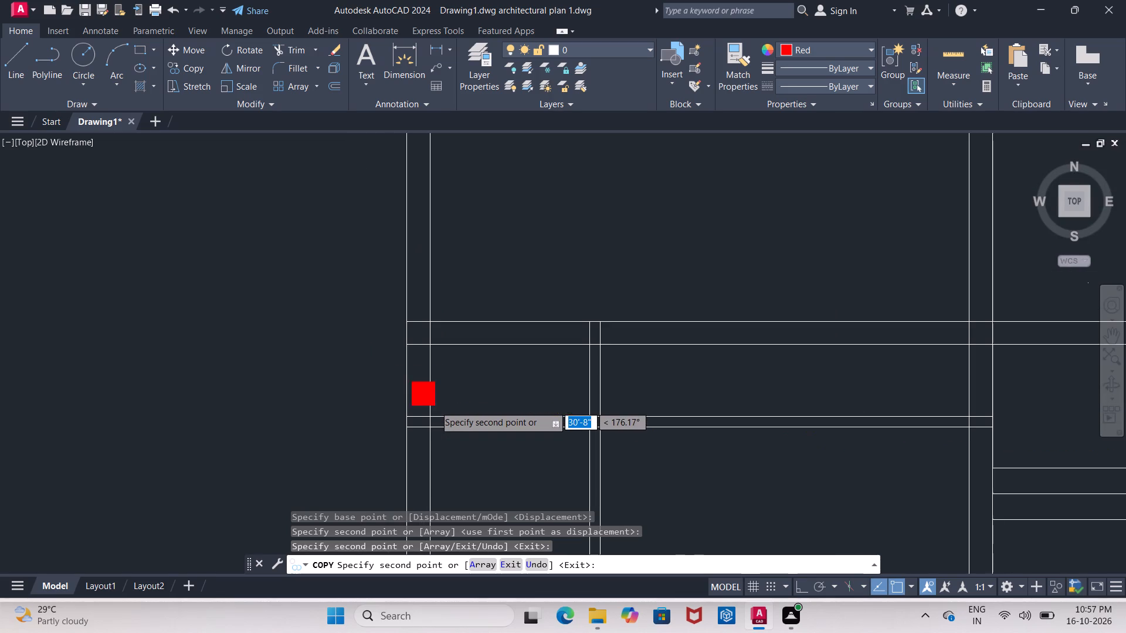
{"action": "left_click", "coordinate": [431, 342]}
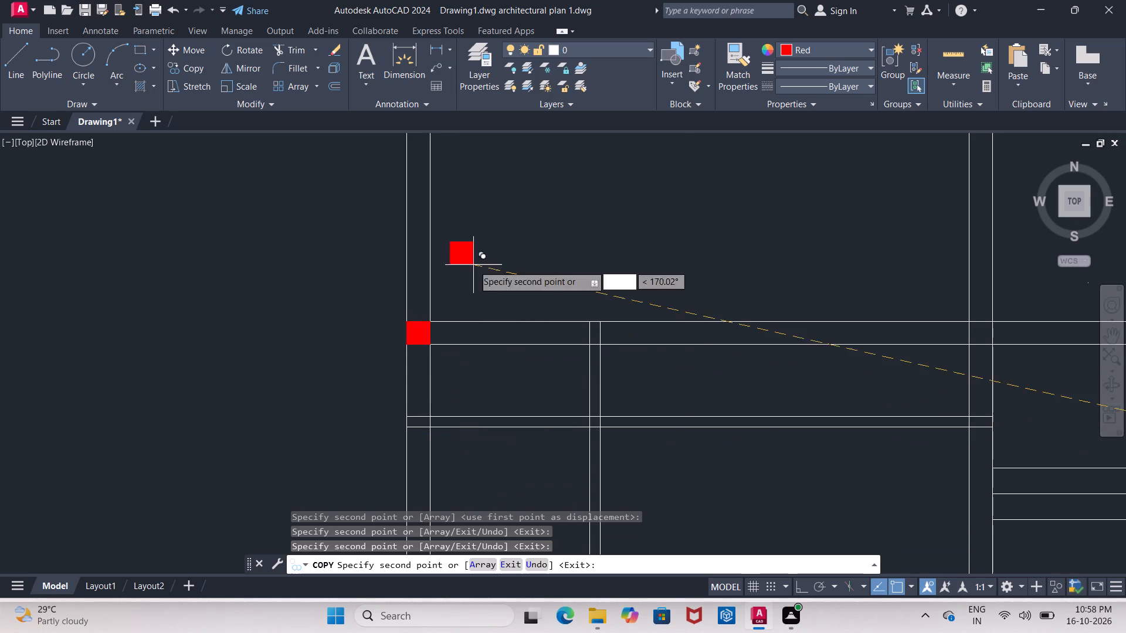
{"action": "middle_click_drag", "start_coordinate": [473, 263], "coordinate": [470, 470]}
{"action": "scroll", "coordinate": [470, 470], "scroll_direction": "down", "scroll_amount": 2}
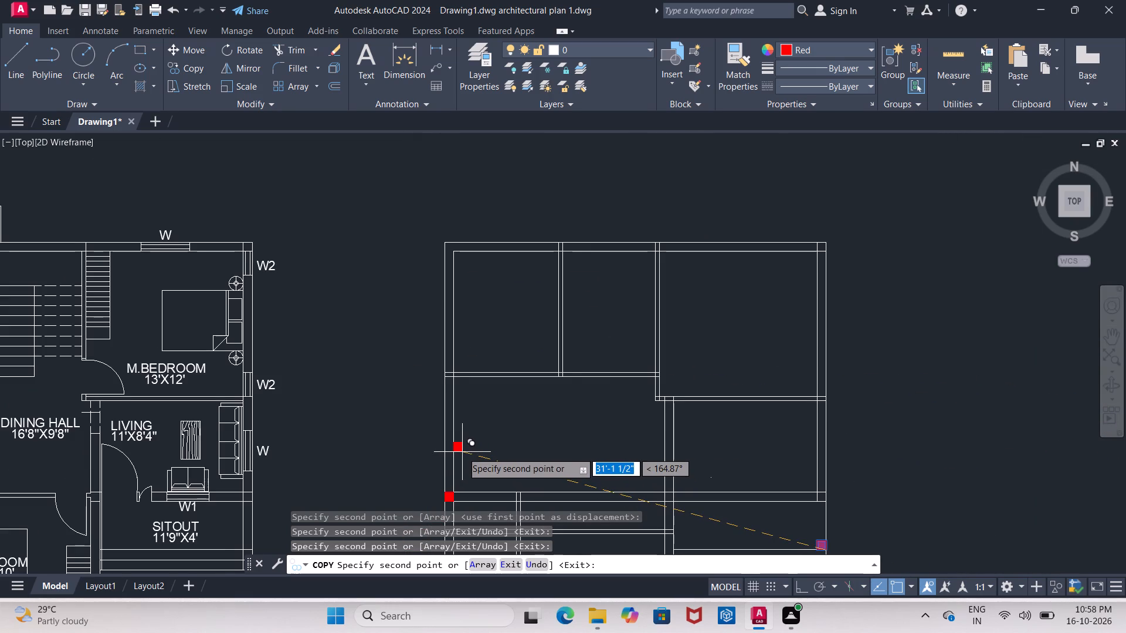
{"action": "scroll", "coordinate": [462, 420], "scroll_direction": "up", "scroll_amount": 3}
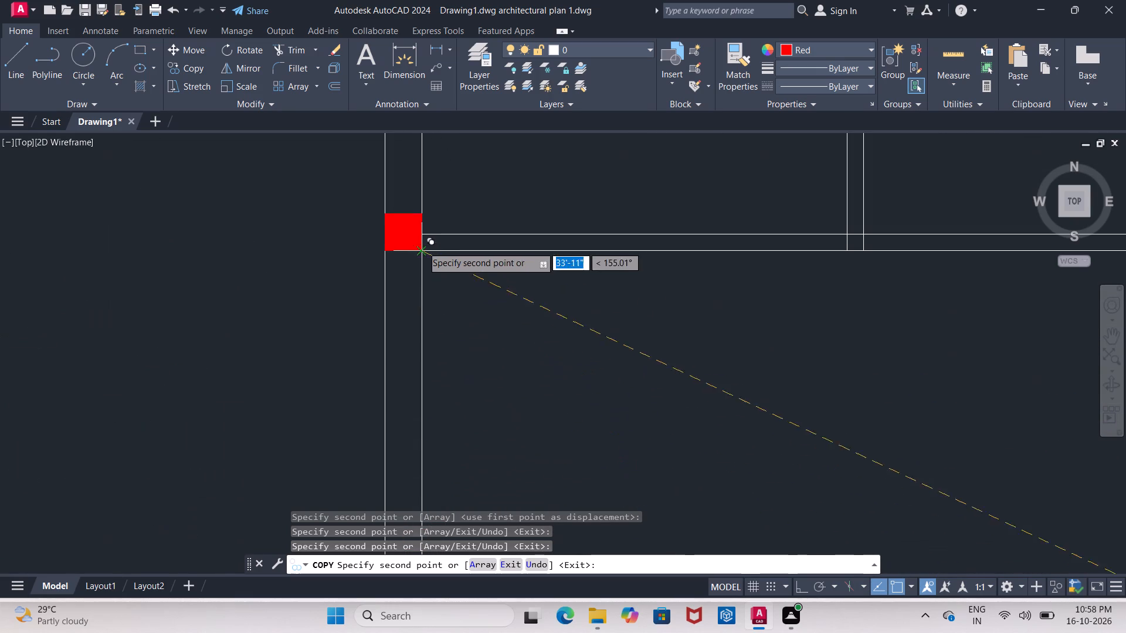
{"action": "left_click", "coordinate": [419, 251]}
Place copies of the red square at the northwest corner and at the north wall's first interior partition, flush with its east face.
{"action": "middle_click_drag", "start_coordinate": [497, 365], "coordinate": [443, 529]}
{"action": "scroll", "coordinate": [443, 527], "scroll_direction": "down", "scroll_amount": 1}
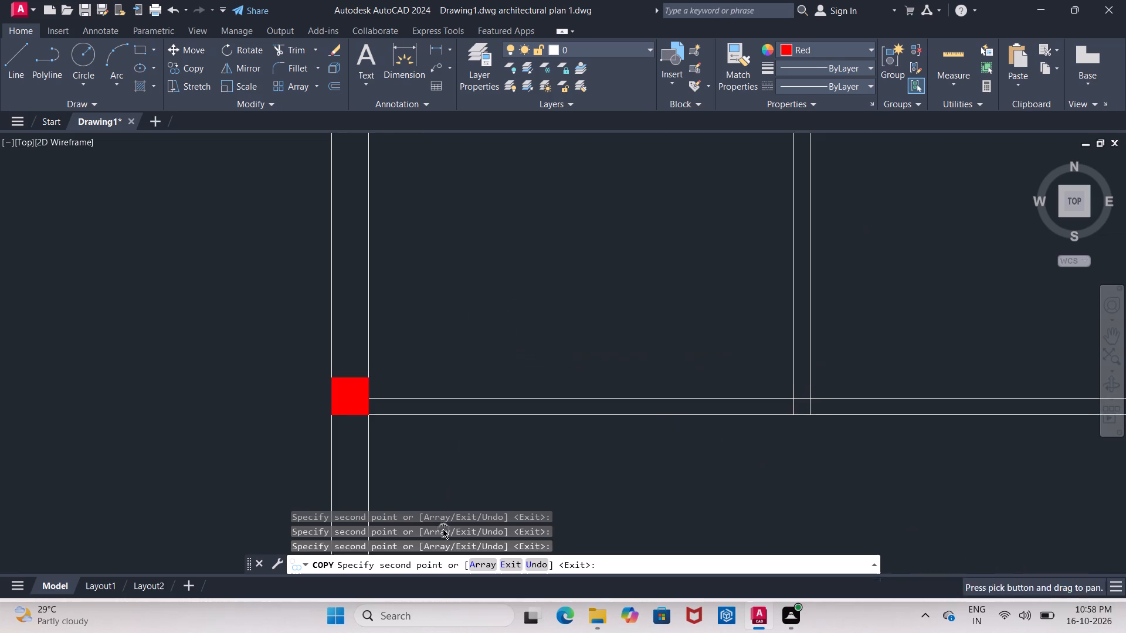
{"action": "scroll", "coordinate": [443, 529], "scroll_direction": "down", "scroll_amount": 3}
{"action": "scroll", "coordinate": [409, 258], "scroll_direction": "up", "scroll_amount": 2}
{"action": "middle_click_drag", "start_coordinate": [409, 251], "coordinate": [406, 371]}
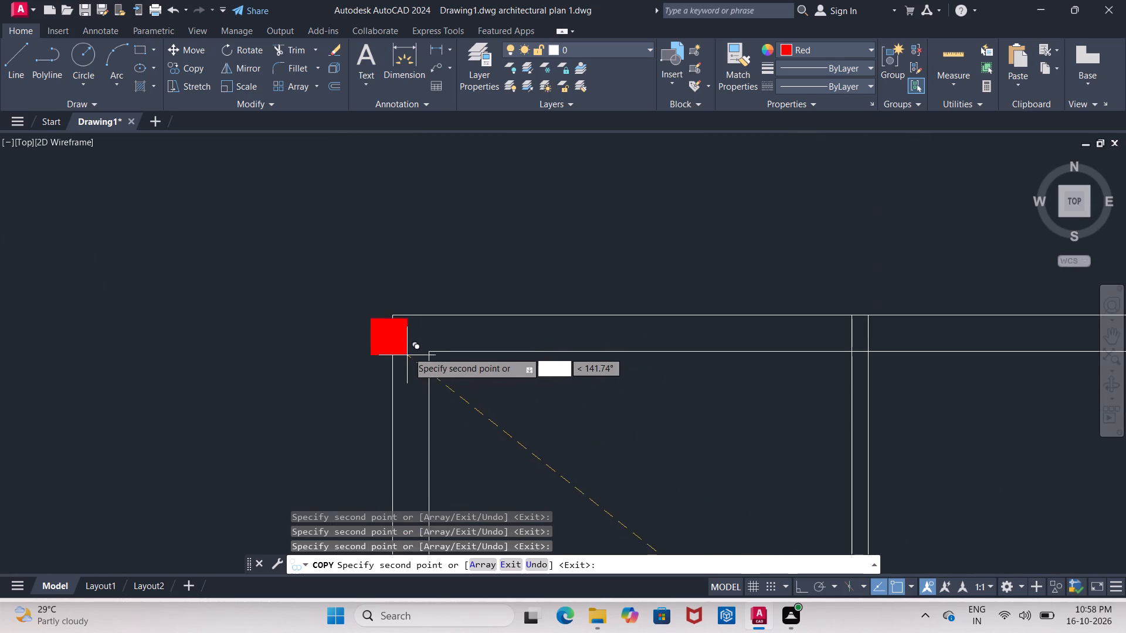
{"action": "left_click", "coordinate": [427, 353]}
{"action": "middle_click_drag", "start_coordinate": [683, 393], "coordinate": [281, 348]}
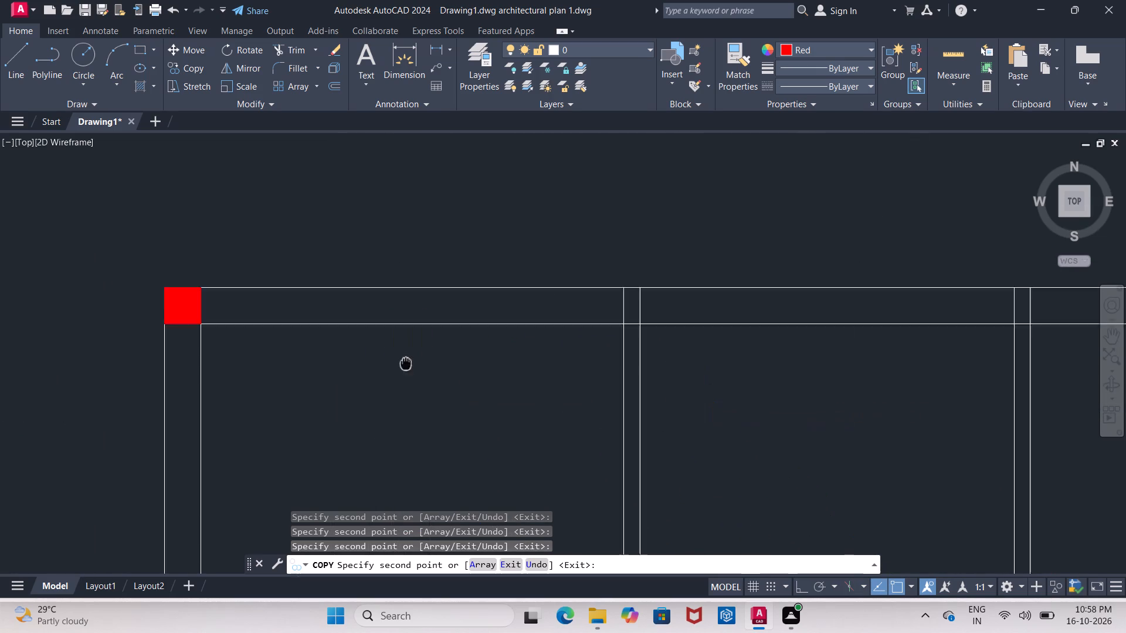
{"action": "middle_click_drag", "start_coordinate": [281, 348], "coordinate": [226, 343]}
{"action": "scroll", "coordinate": [425, 318], "scroll_direction": "up", "scroll_amount": 2}
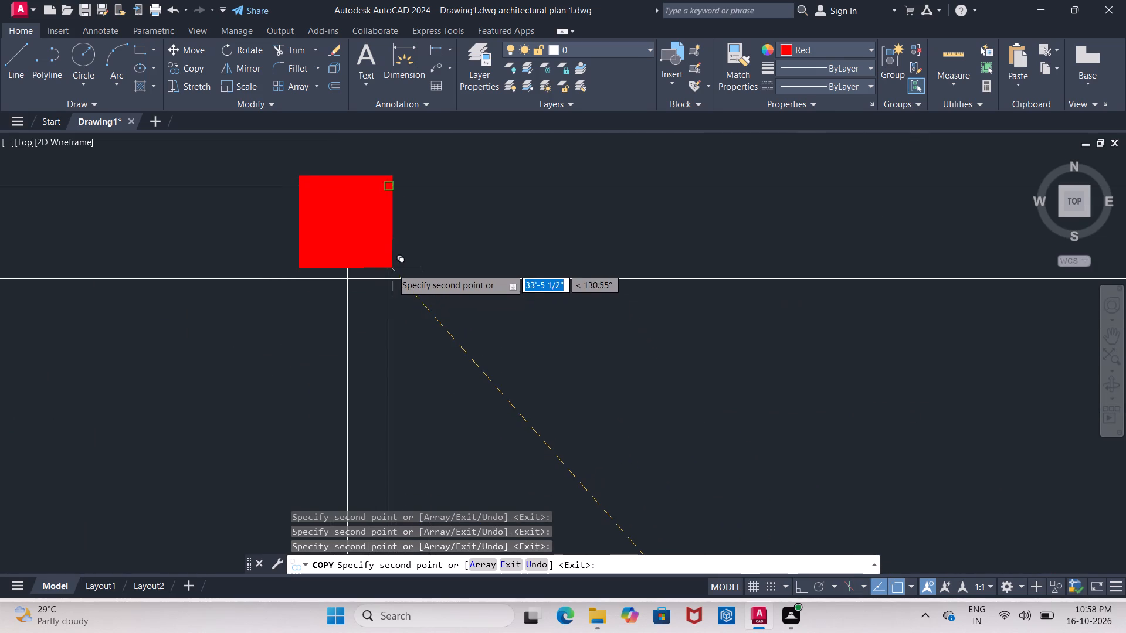
{"action": "left_click", "coordinate": [386, 281]}
Place another copy of the red square in the north wall, east of the second interior partition, and end the copying.
{"action": "middle_click_drag", "start_coordinate": [598, 310], "coordinate": [94, 298]}
{"action": "scroll", "coordinate": [94, 298], "scroll_direction": "down", "scroll_amount": 1}
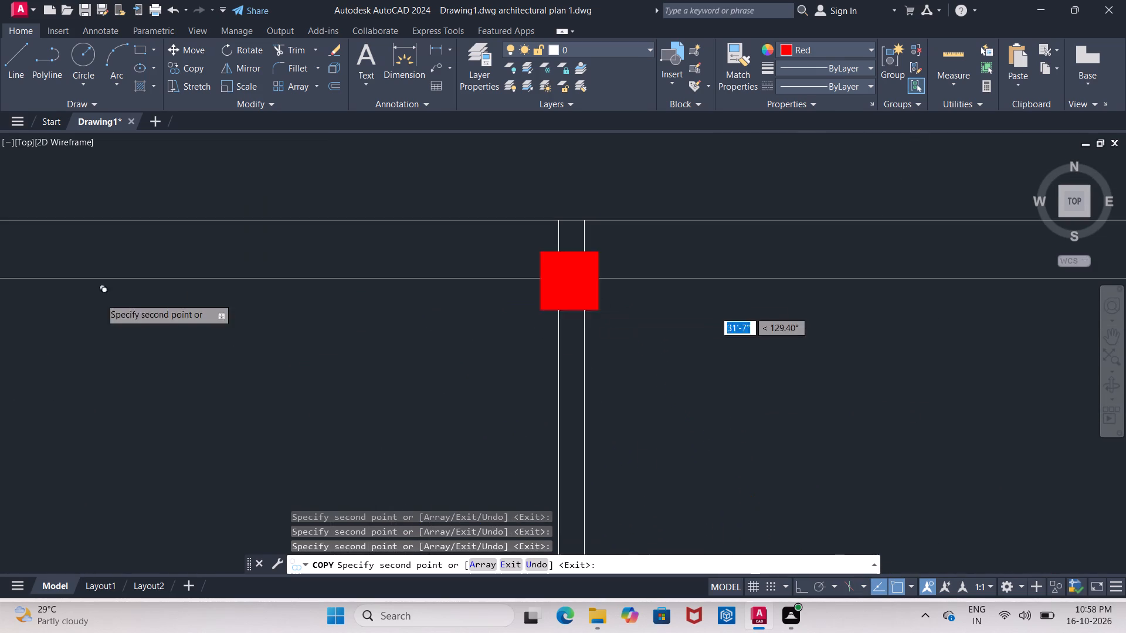
{"action": "scroll", "coordinate": [468, 328], "scroll_direction": "down", "scroll_amount": 2}
{"action": "scroll", "coordinate": [520, 327], "scroll_direction": "up", "scroll_amount": 3}
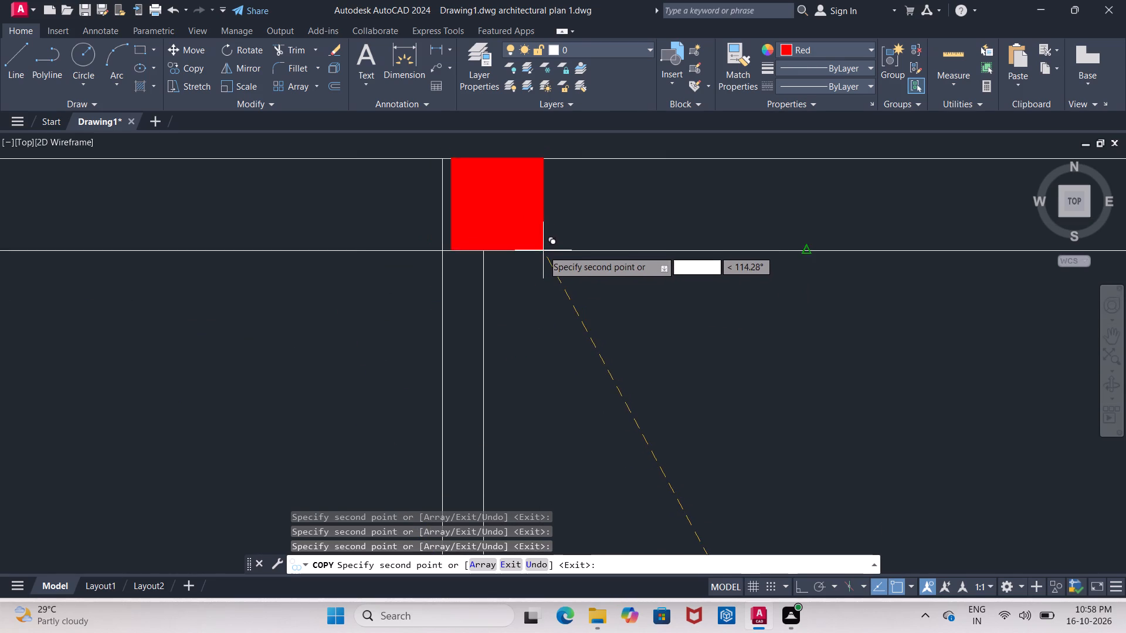
{"action": "left_click", "coordinate": [534, 251]}
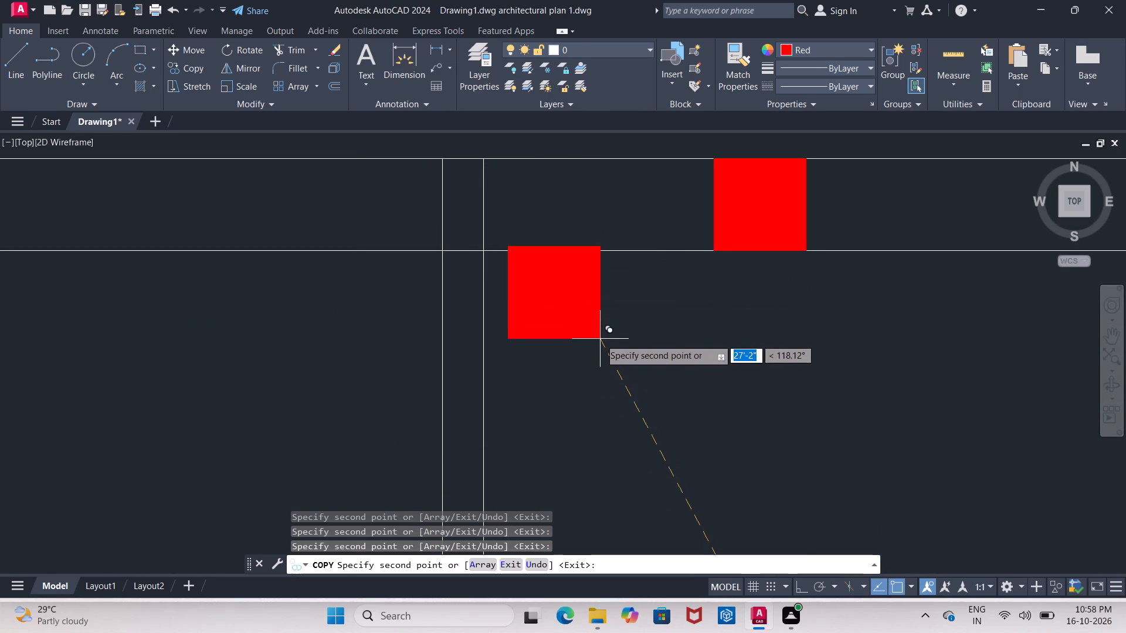
{"action": "key", "text": "Escape"}
Move that last square by its southwest corner onto the second partition's junction with the north wall, flush with the partition's west face.
{"action": "left_click_drag", "start_coordinate": [690, 142], "coordinate": [700, 161]}
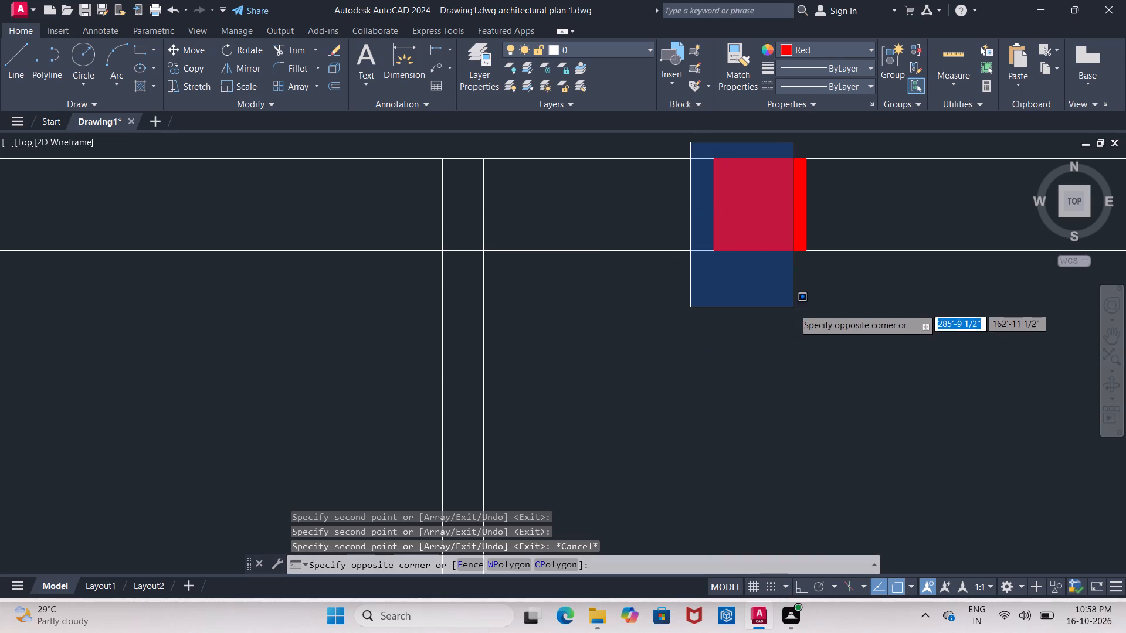
{"action": "left_click", "coordinate": [832, 322]}
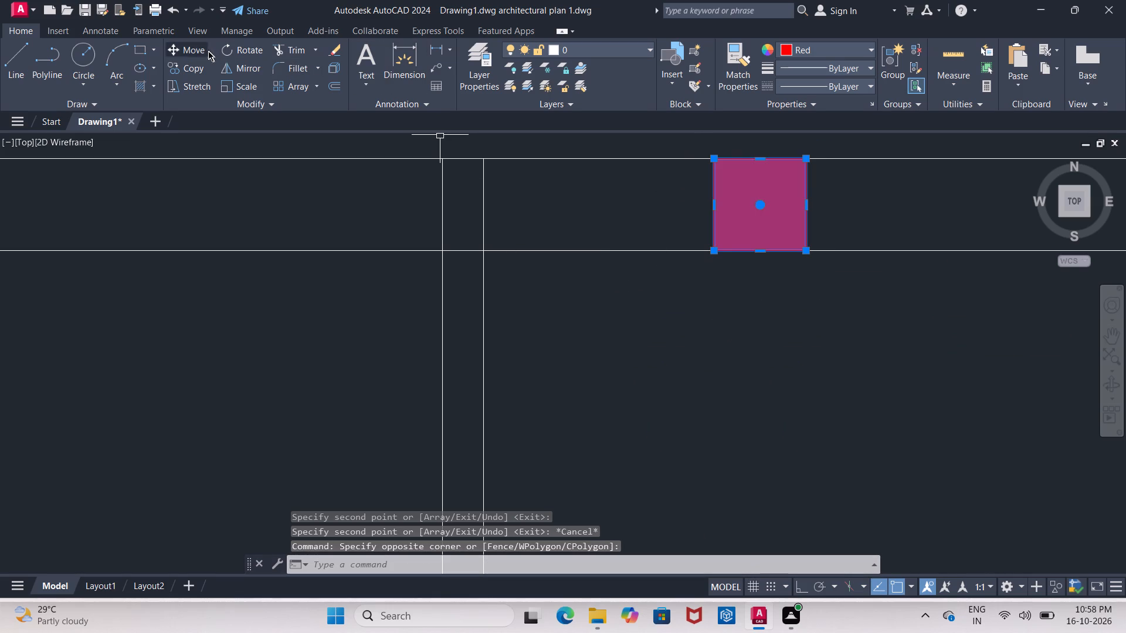
{"action": "left_click", "coordinate": [189, 49]}
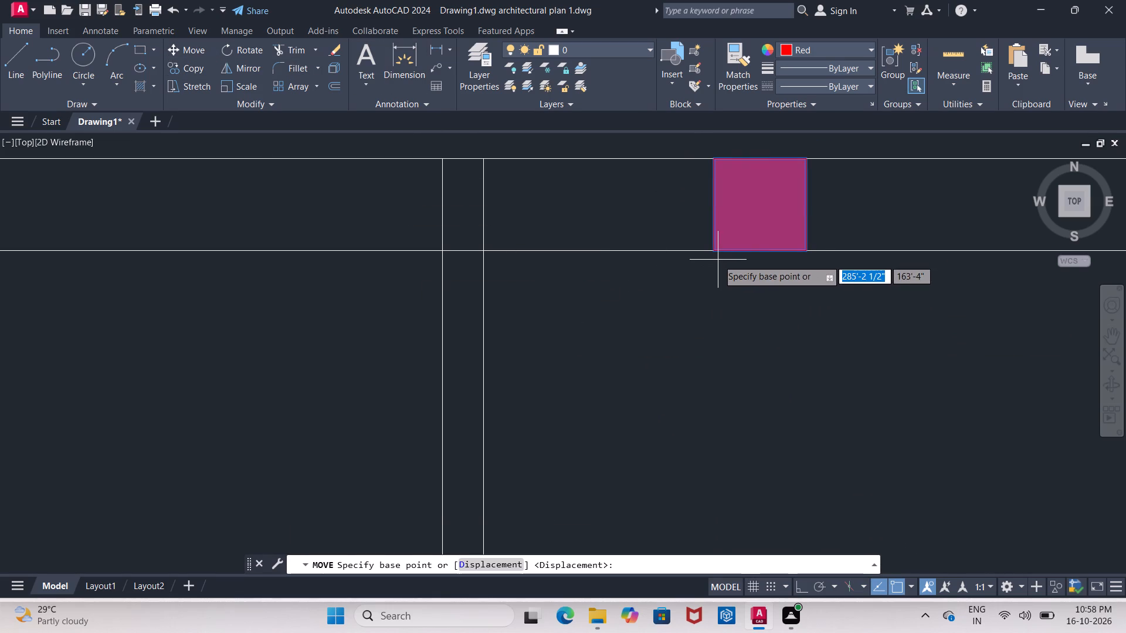
{"action": "left_click", "coordinate": [714, 254]}
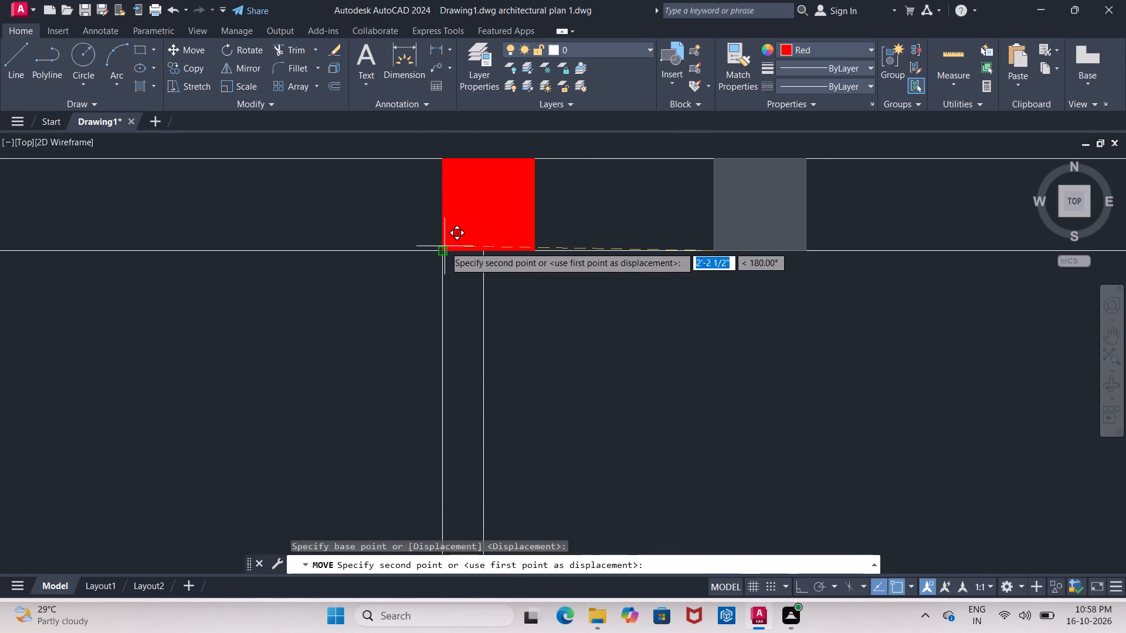
{"action": "left_click", "coordinate": [444, 248]}
Copy the red square at the second partition by its southeast corner to the northeast corner and the east wall's partition junction.
{"action": "scroll", "coordinate": [537, 298], "scroll_direction": "down", "scroll_amount": 2}
{"action": "left_click_drag", "start_coordinate": [488, 222], "coordinate": [492, 243]}
{"action": "left_click", "coordinate": [584, 329]}
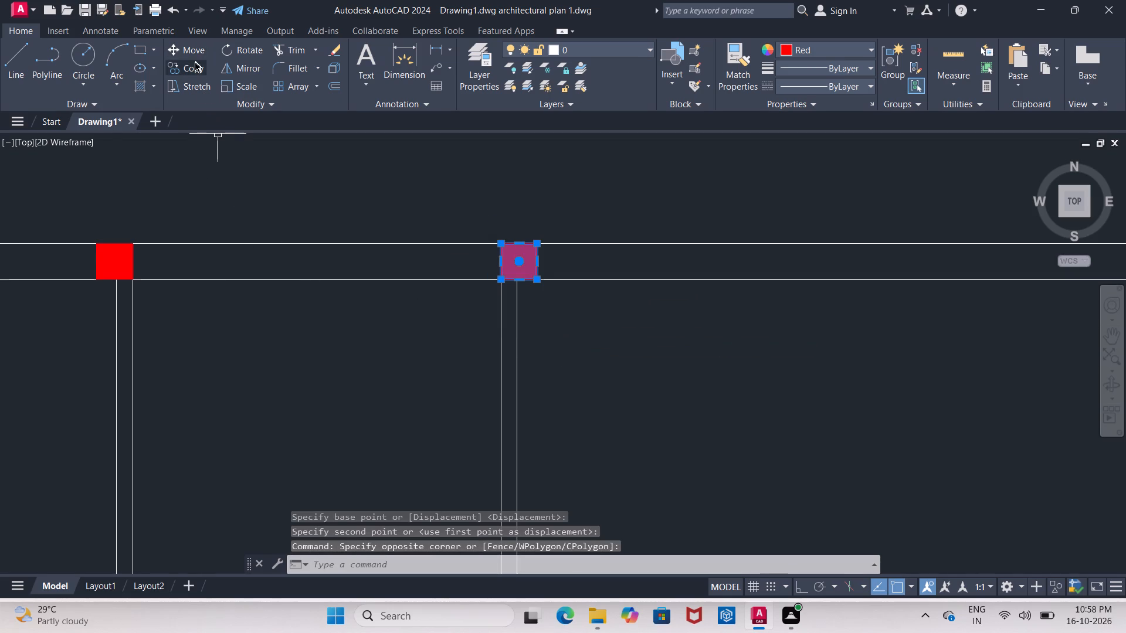
{"action": "left_click", "coordinate": [195, 63]}
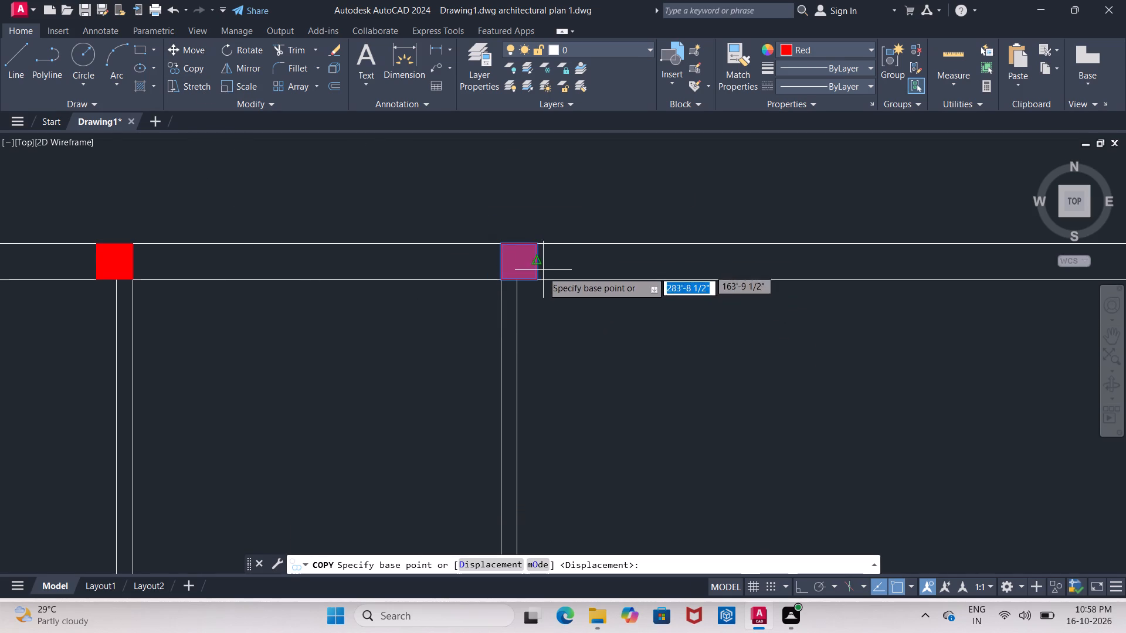
{"action": "left_click", "coordinate": [538, 278]}
{"action": "middle_click_drag", "start_coordinate": [857, 277], "coordinate": [0, 262]}
{"action": "scroll", "coordinate": [247, 262], "scroll_direction": "up", "scroll_amount": 1}
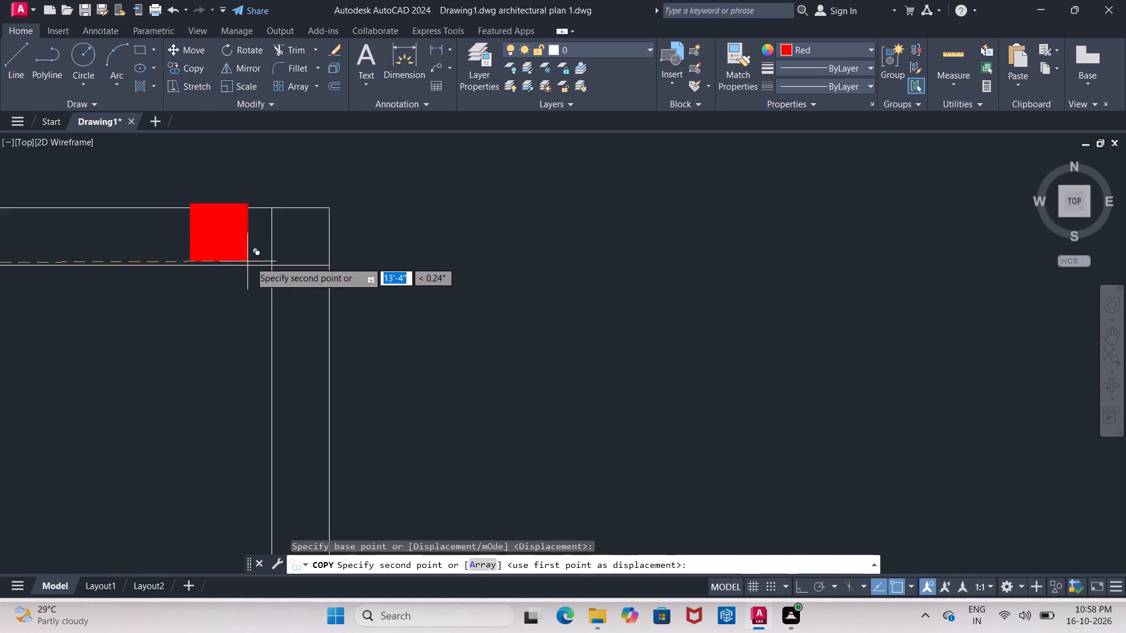
{"action": "scroll", "coordinate": [253, 261], "scroll_direction": "up", "scroll_amount": 2}
{"action": "left_click", "coordinate": [431, 276]}
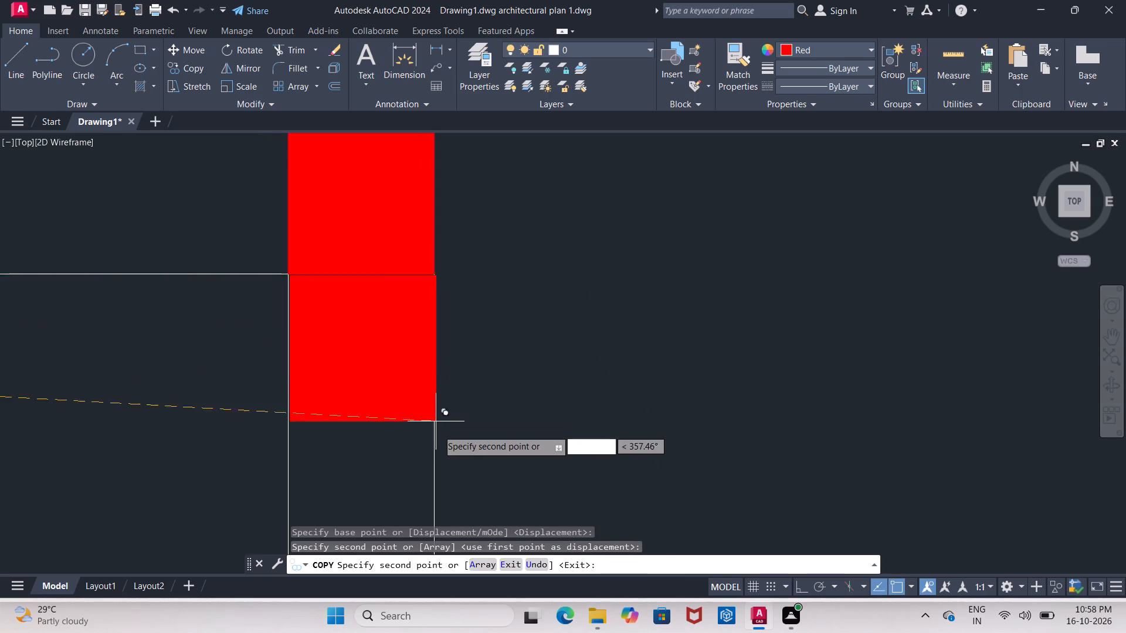
{"action": "scroll", "coordinate": [441, 445], "scroll_direction": "down", "scroll_amount": 4}
{"action": "middle_click_drag", "start_coordinate": [472, 475], "coordinate": [429, 213]}
{"action": "scroll", "coordinate": [468, 454], "scroll_direction": "down", "scroll_amount": 1}
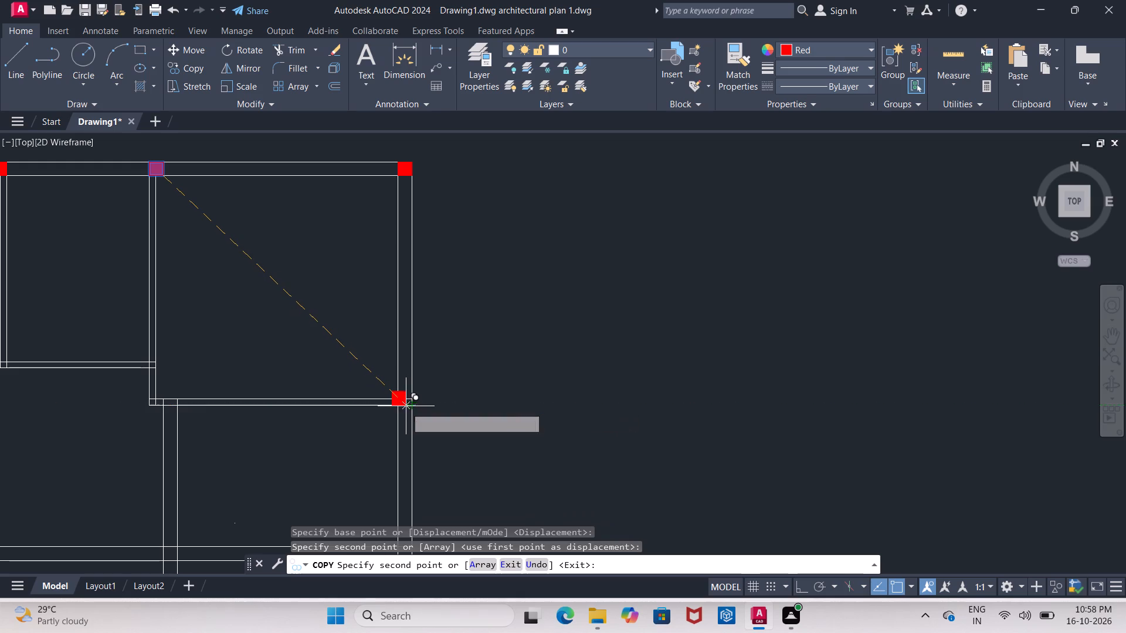
{"action": "scroll", "coordinate": [406, 409], "scroll_direction": "up", "scroll_amount": 3}
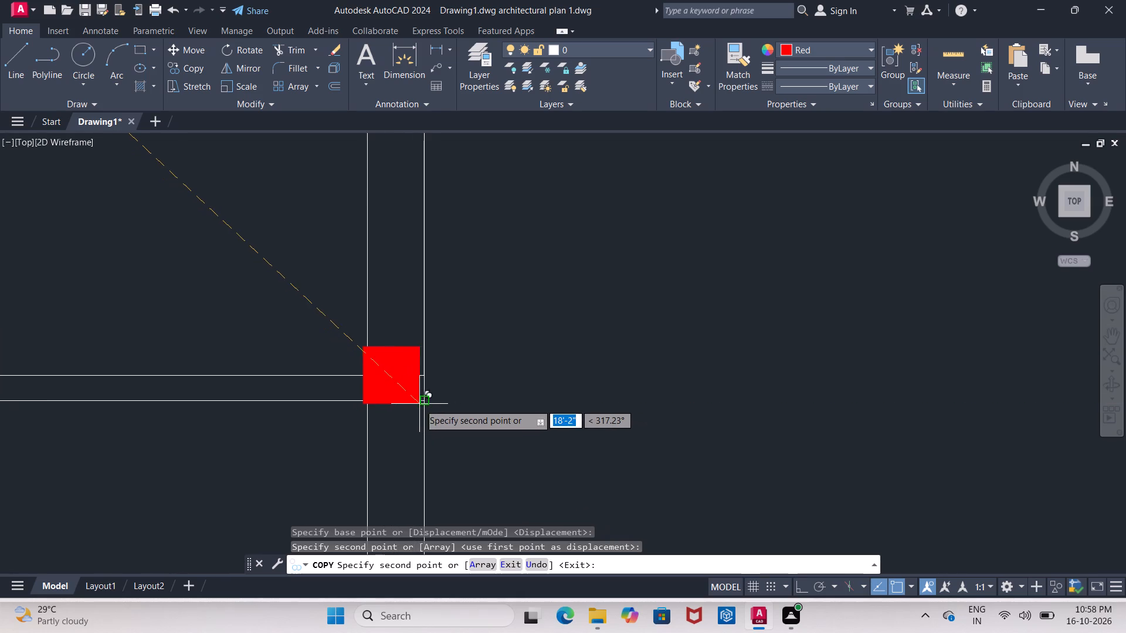
{"action": "left_click", "coordinate": [426, 401]}
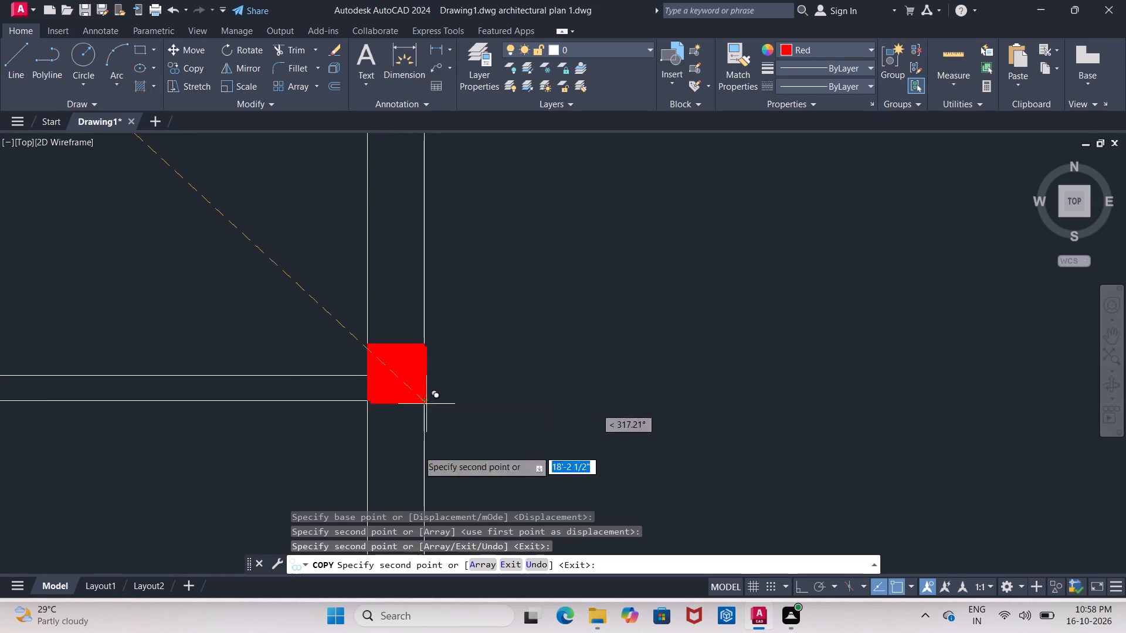
Place copies at the thick lower cross wall's junction with the central thick wall and at the second partition's south end.
{"action": "middle_click_drag", "start_coordinate": [403, 521], "coordinate": [423, 328]}
{"action": "scroll", "coordinate": [423, 330], "scroll_direction": "down", "scroll_amount": 4}
{"action": "middle_click_drag", "start_coordinate": [424, 441], "coordinate": [421, 409]}
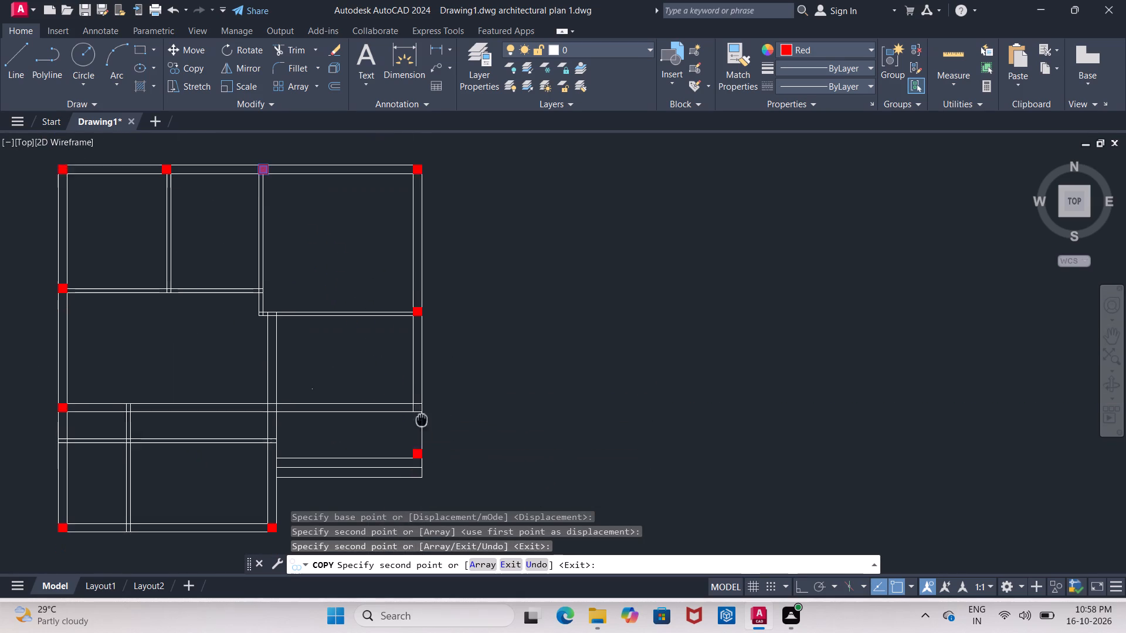
{"action": "middle_click_drag", "start_coordinate": [421, 409], "coordinate": [420, 389]}
{"action": "scroll", "coordinate": [420, 401], "scroll_direction": "down", "scroll_amount": 1}
{"action": "scroll", "coordinate": [324, 390], "scroll_direction": "up", "scroll_amount": 2}
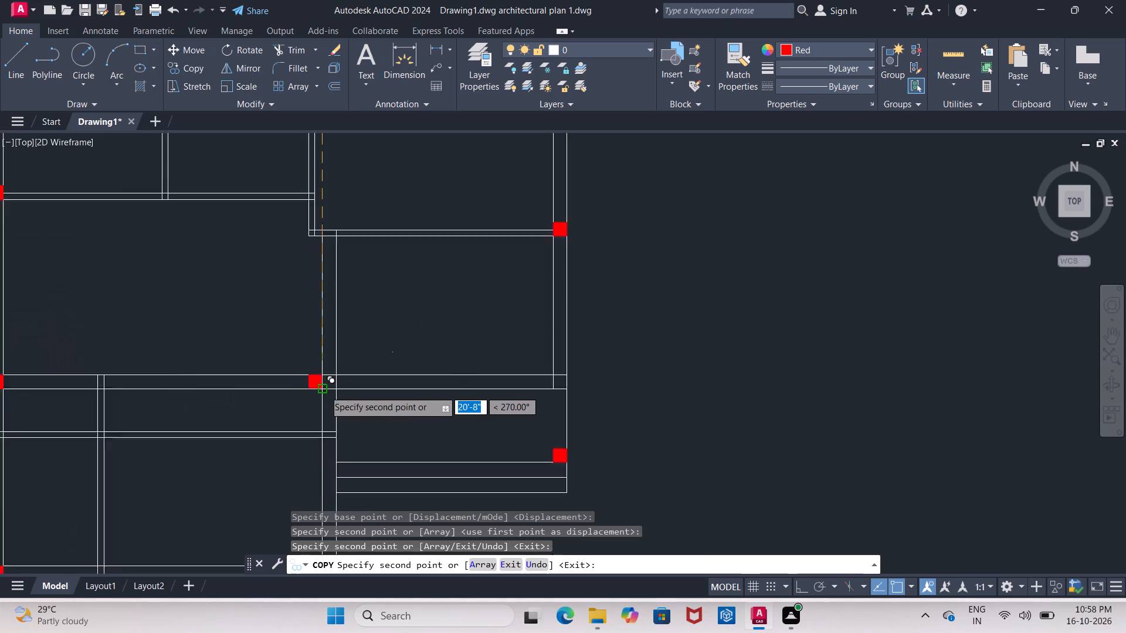
{"action": "scroll", "coordinate": [324, 390], "scroll_direction": "up", "scroll_amount": 3}
{"action": "left_click", "coordinate": [366, 392]}
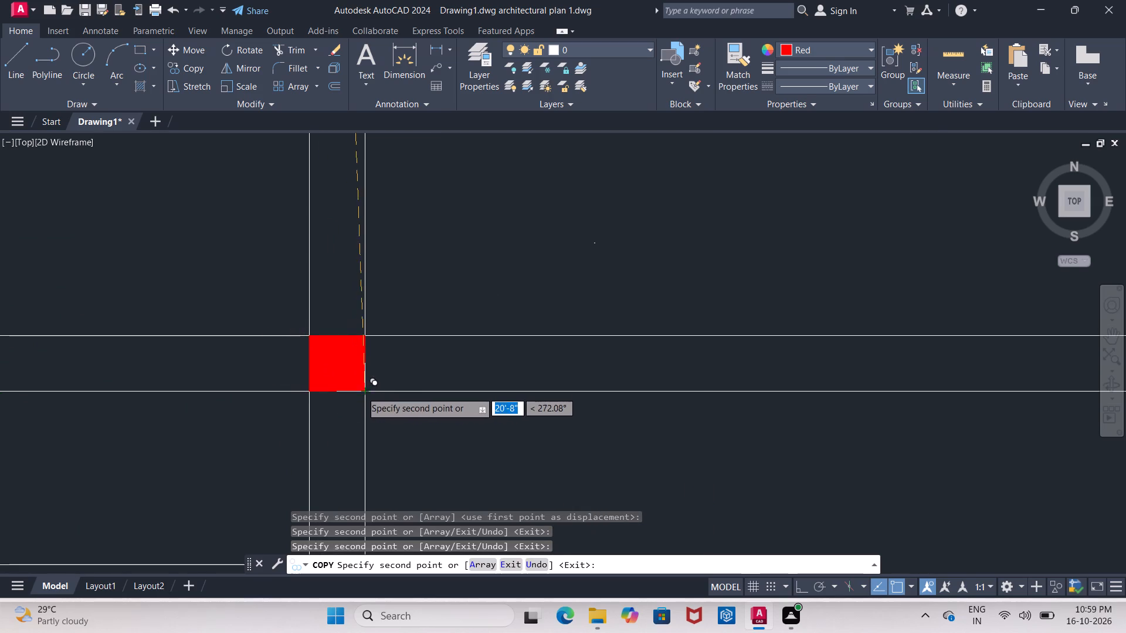
{"action": "scroll", "coordinate": [360, 390], "scroll_direction": "down", "scroll_amount": 5}
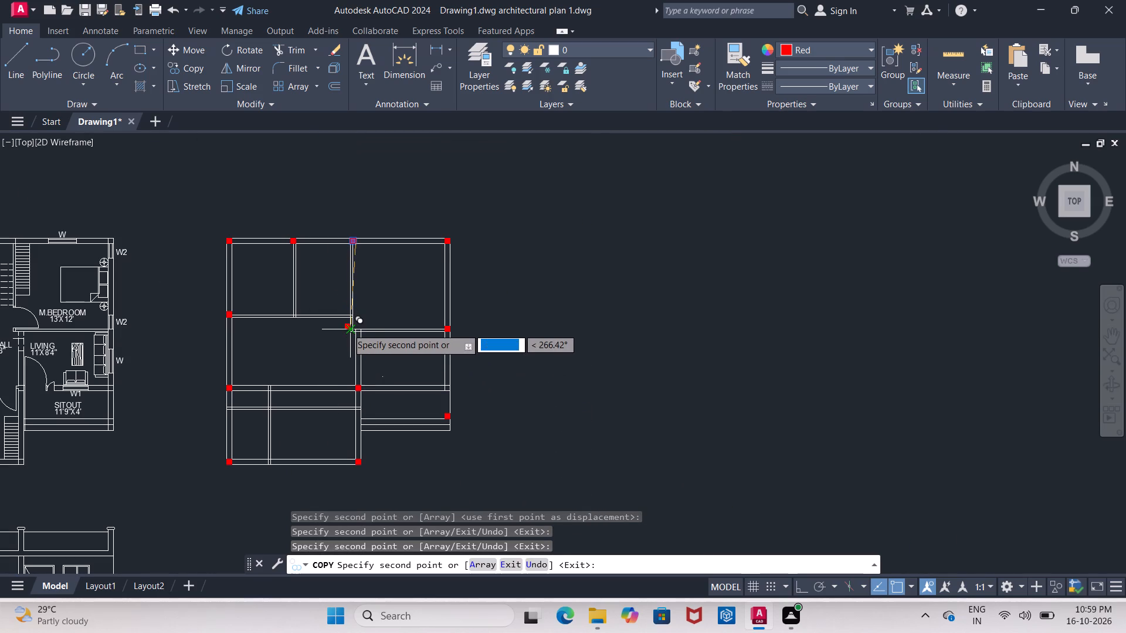
{"action": "scroll", "coordinate": [351, 333], "scroll_direction": "up", "scroll_amount": 7}
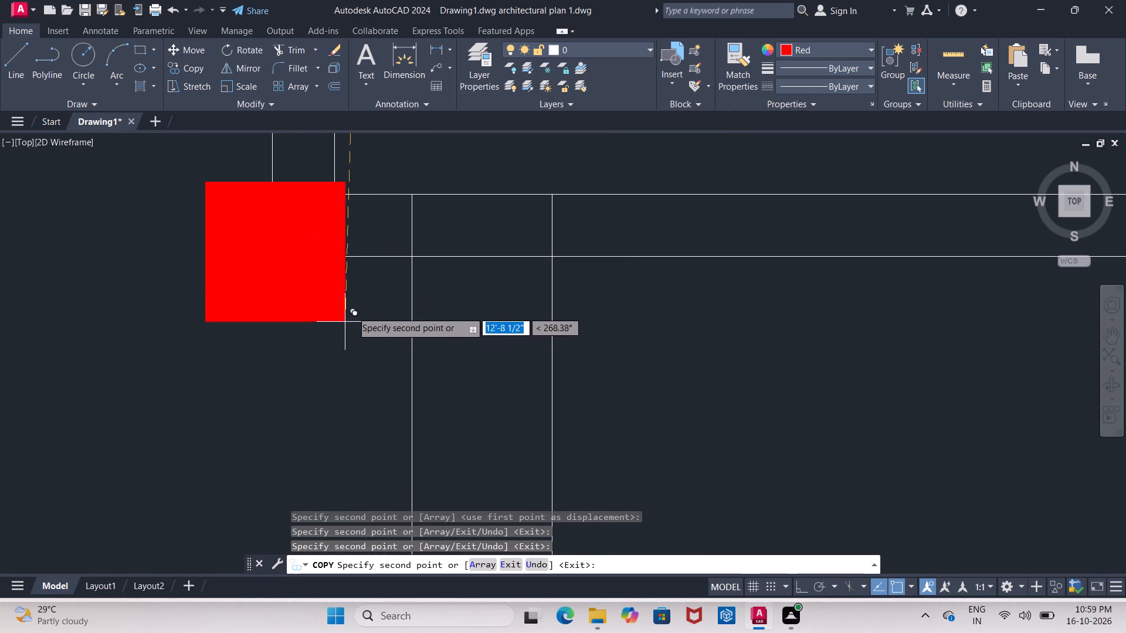
{"action": "left_click", "coordinate": [409, 257]}
Place a copy where the first interior partition meets the upper cross partition, flush with its east face, and end the copying.
{"action": "scroll", "coordinate": [389, 367], "scroll_direction": "down", "scroll_amount": 4}
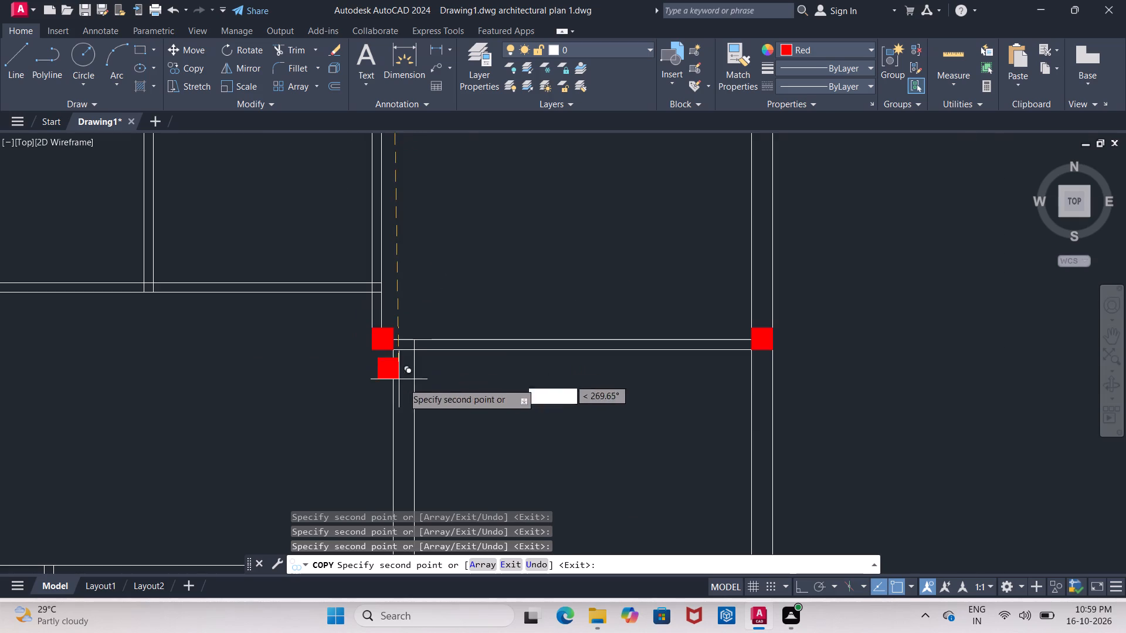
{"action": "scroll", "coordinate": [501, 420], "scroll_direction": "down", "scroll_amount": 2}
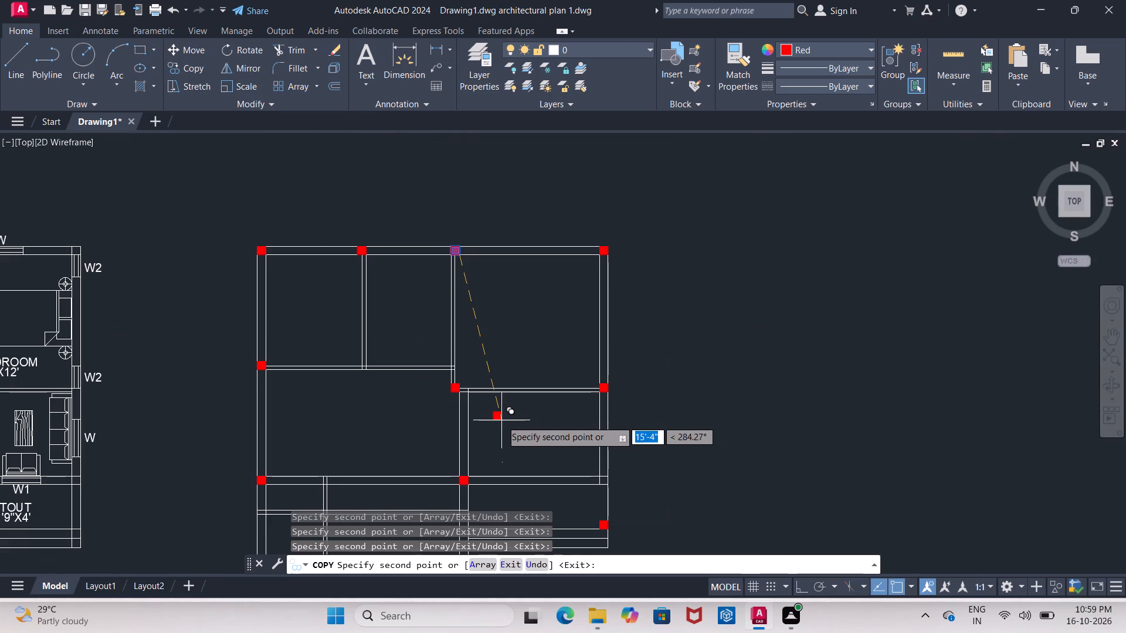
{"action": "scroll", "coordinate": [507, 421], "scroll_direction": "down", "scroll_amount": 2}
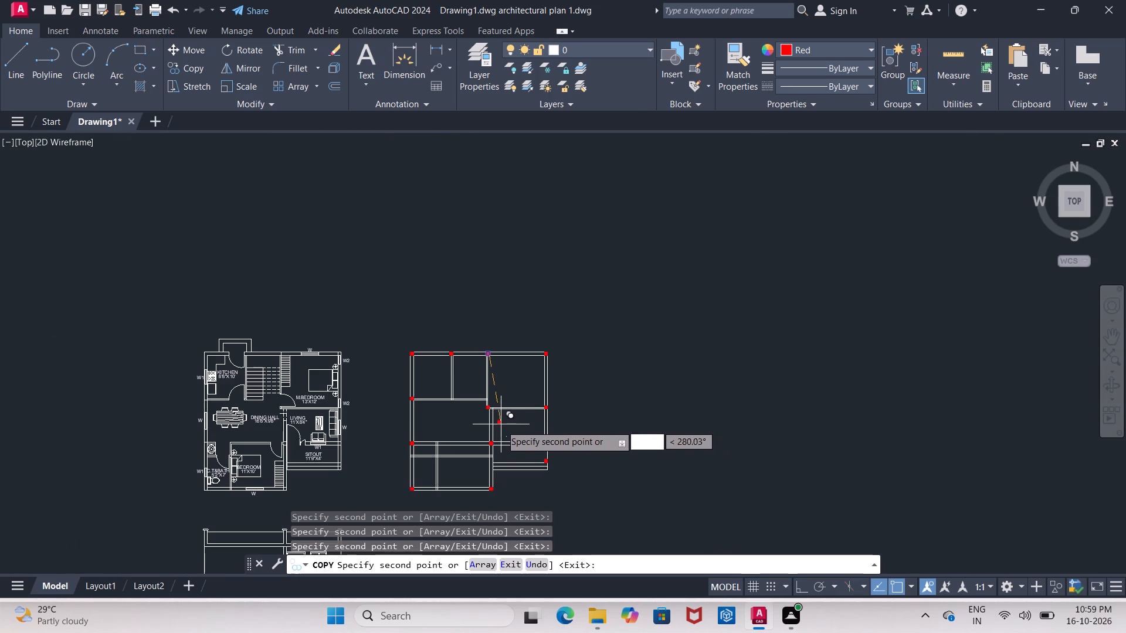
{"action": "scroll", "coordinate": [441, 403], "scroll_direction": "up", "scroll_amount": 4}
{"action": "scroll", "coordinate": [489, 397], "scroll_direction": "up", "scroll_amount": 5}
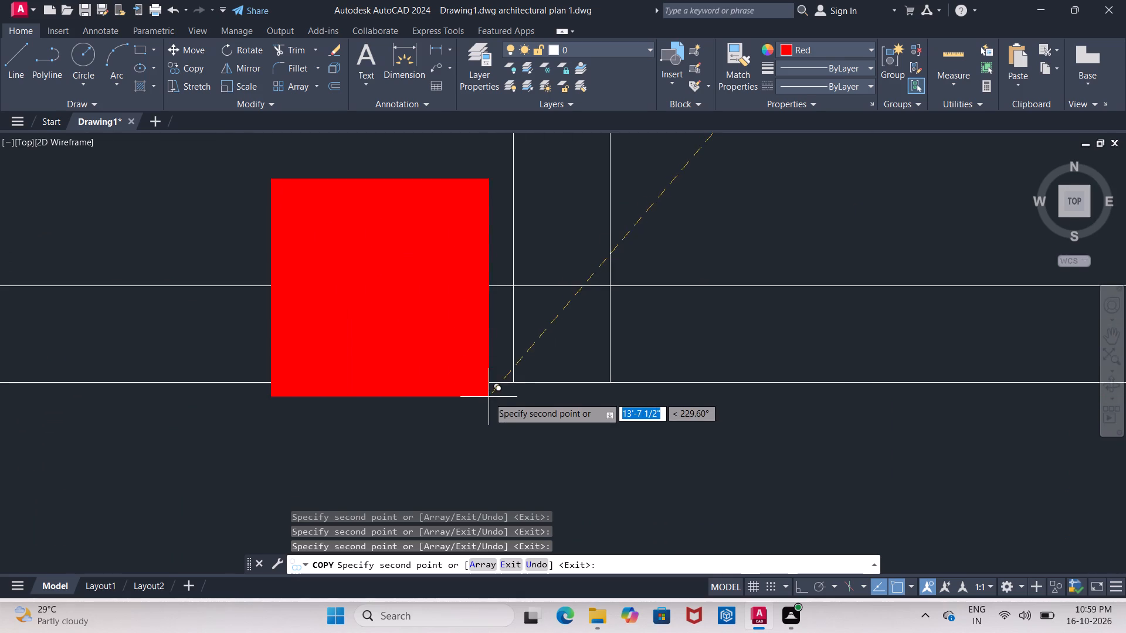
{"action": "left_click", "coordinate": [610, 383]}
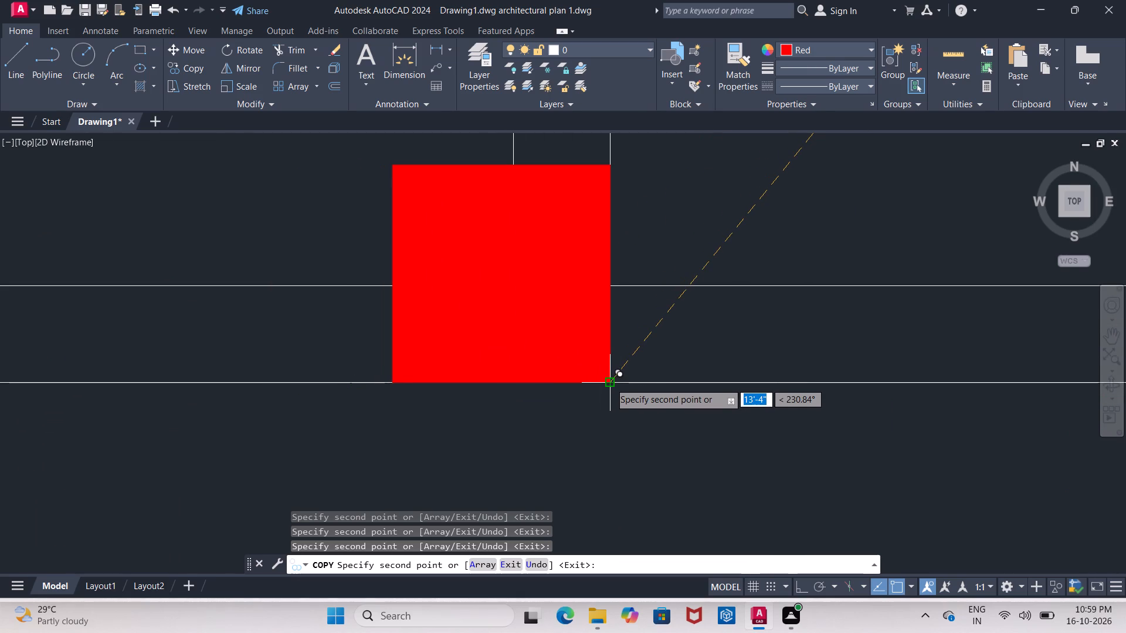
{"action": "key", "text": "Escape"}
{"action": "scroll", "coordinate": [606, 389], "scroll_direction": "down", "scroll_amount": 5}
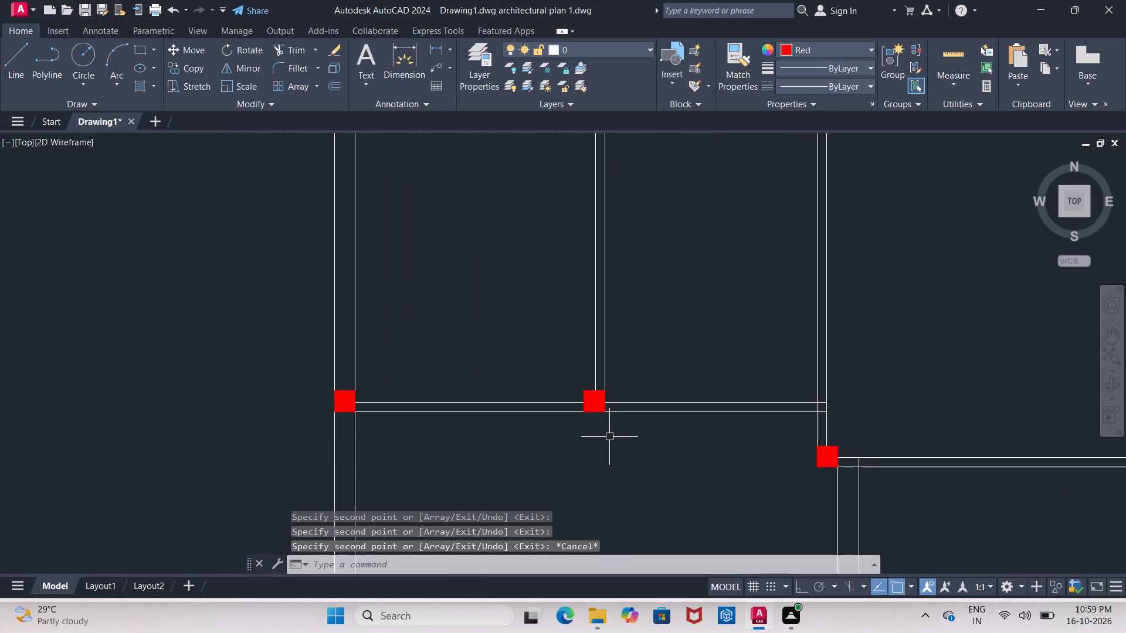
{"action": "scroll", "coordinate": [612, 444], "scroll_direction": "down", "scroll_amount": 2}
{"action": "middle_click_drag", "start_coordinate": [612, 445], "coordinate": [540, 325]}
{"action": "scroll", "coordinate": [554, 348], "scroll_direction": "down", "scroll_amount": 1}
{"action": "middle_click_drag", "start_coordinate": [554, 348], "coordinate": [554, 340]}
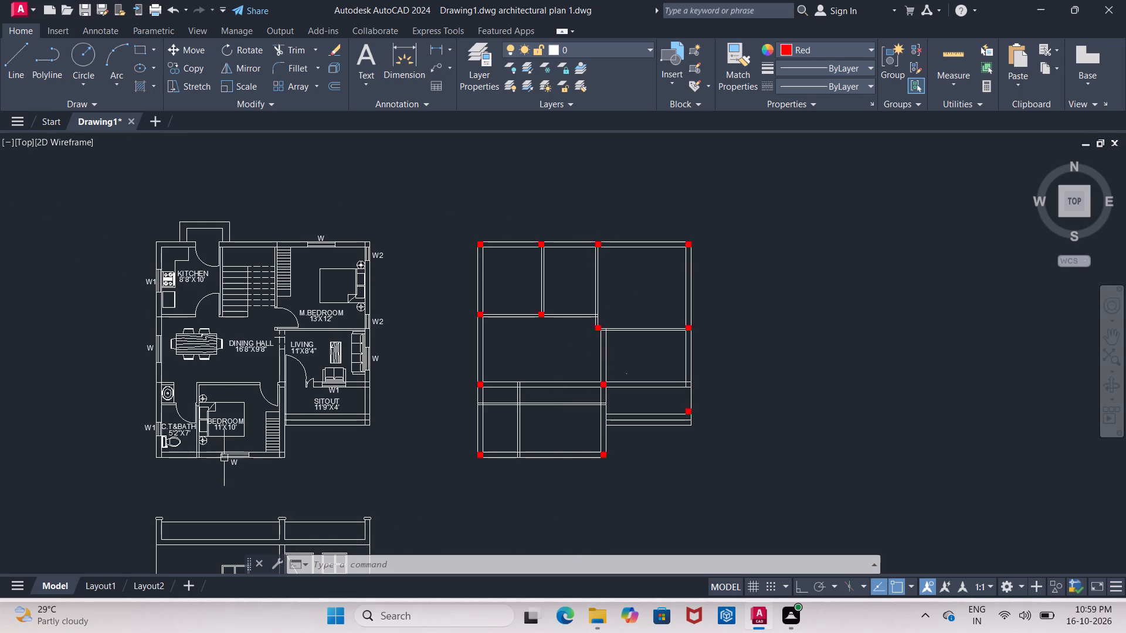
Copy the lower bedroom's BEDROOM label above the furnished plan, the column plan, the elevation and the section.
{"action": "left_click", "coordinate": [229, 421]}
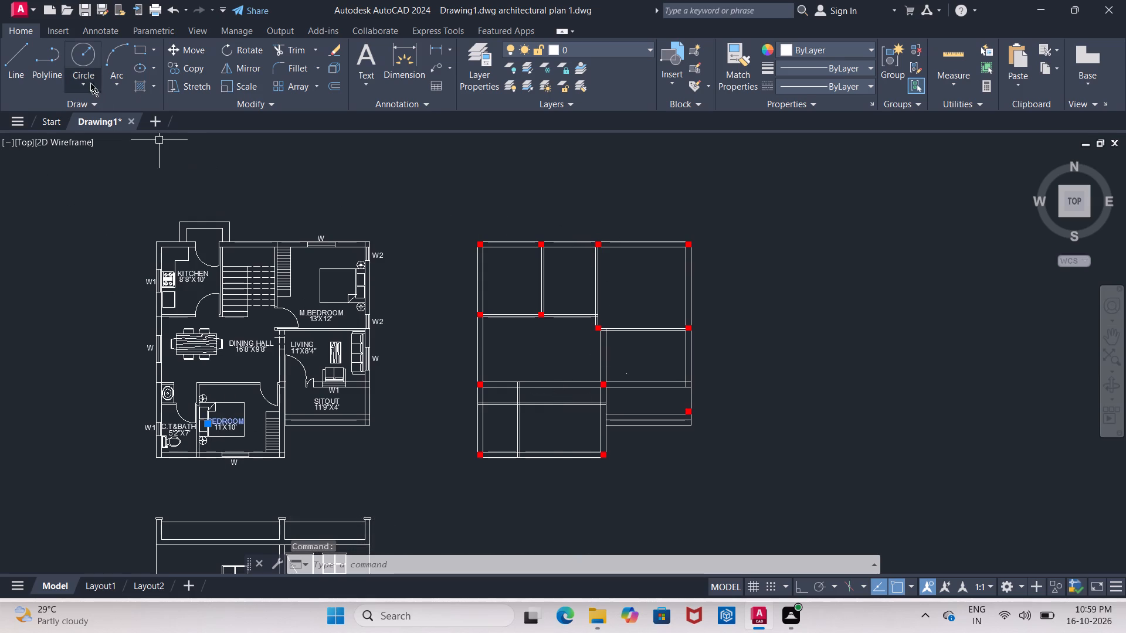
{"action": "left_click", "coordinate": [178, 66]}
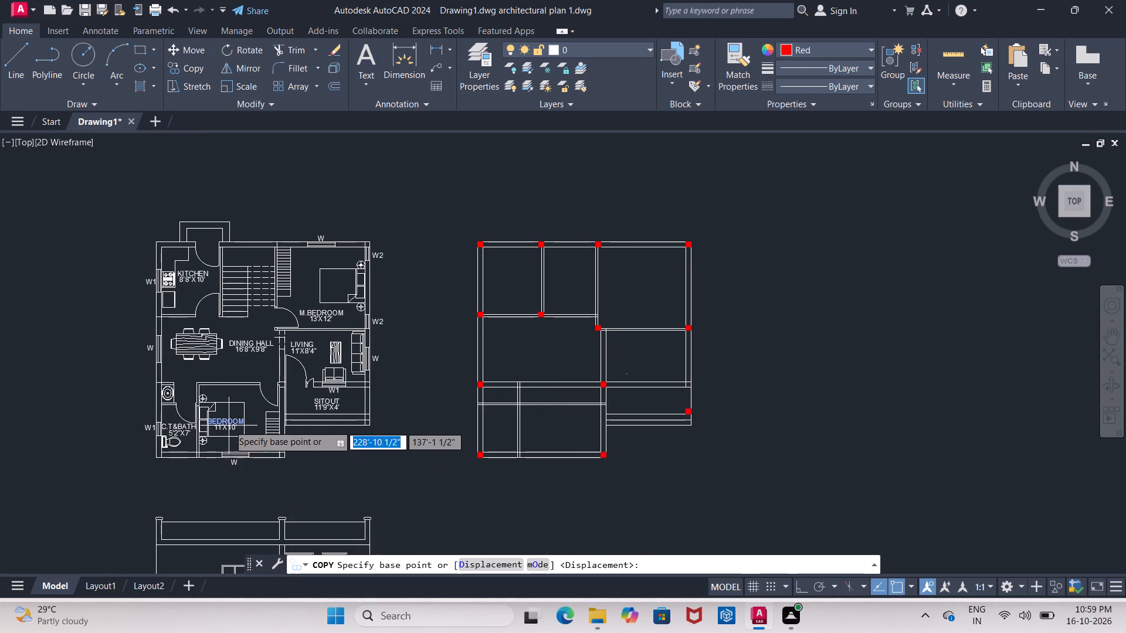
{"action": "left_click", "coordinate": [226, 421]}
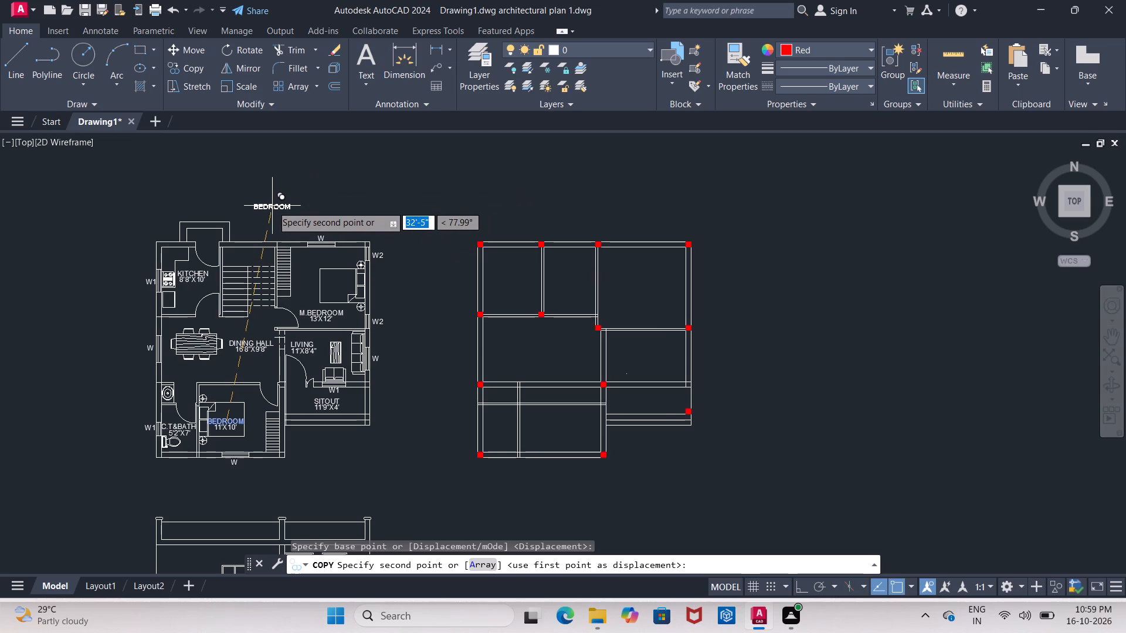
{"action": "left_click", "coordinate": [272, 206]}
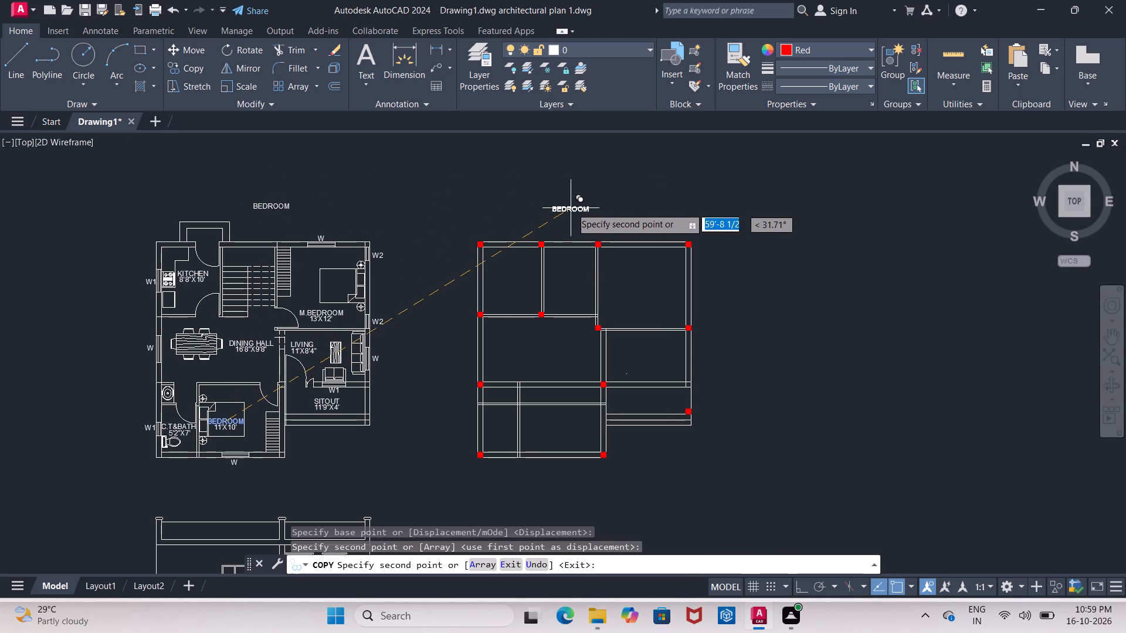
{"action": "left_click", "coordinate": [575, 204]}
{"action": "middle_click_drag", "start_coordinate": [228, 437], "coordinate": [321, 193]}
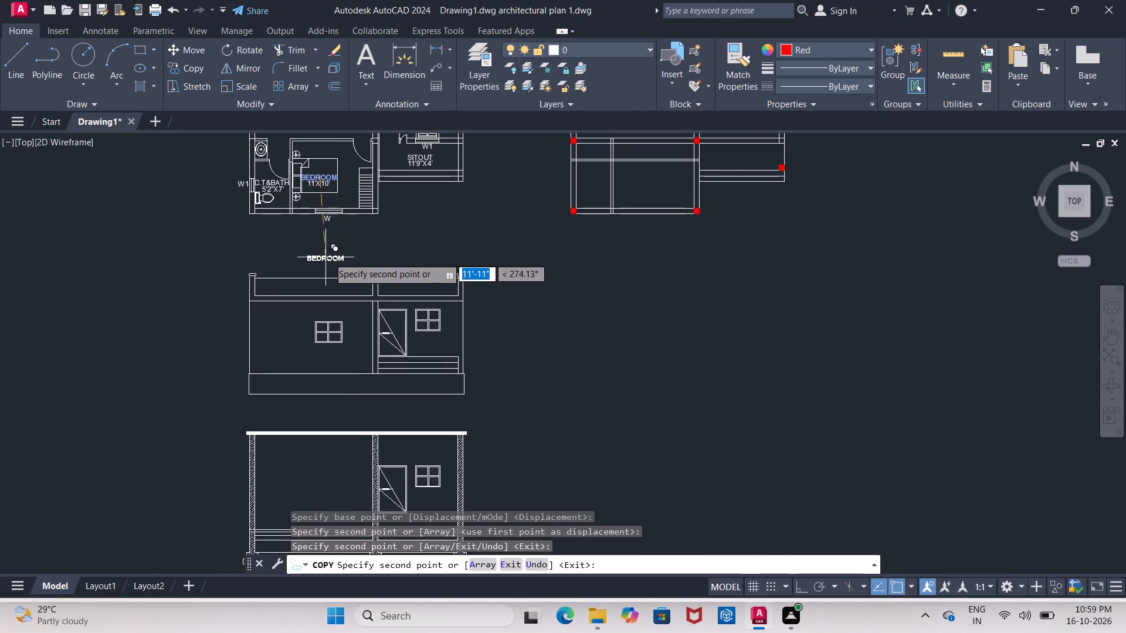
{"action": "left_click", "coordinate": [335, 257]}
{"action": "left_click", "coordinate": [347, 411]}
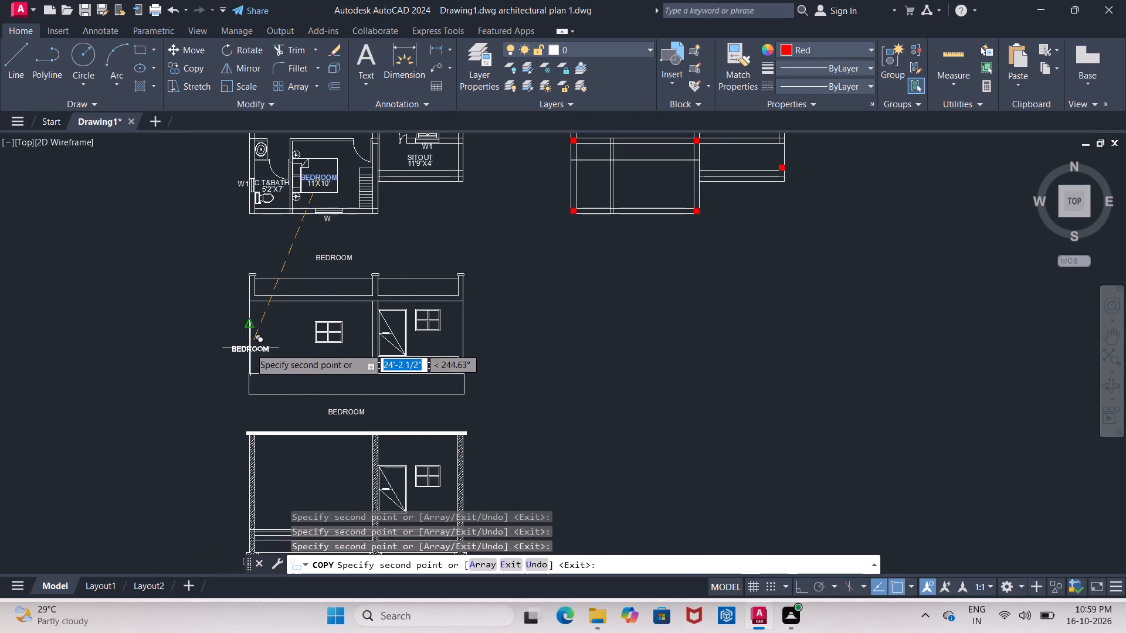
{"action": "key", "text": "Escape"}
Change the BEDROOM title copied above the furnished floor plan to read PLAN.
{"action": "middle_click_drag", "start_coordinate": [354, 271], "coordinate": [296, 495]}
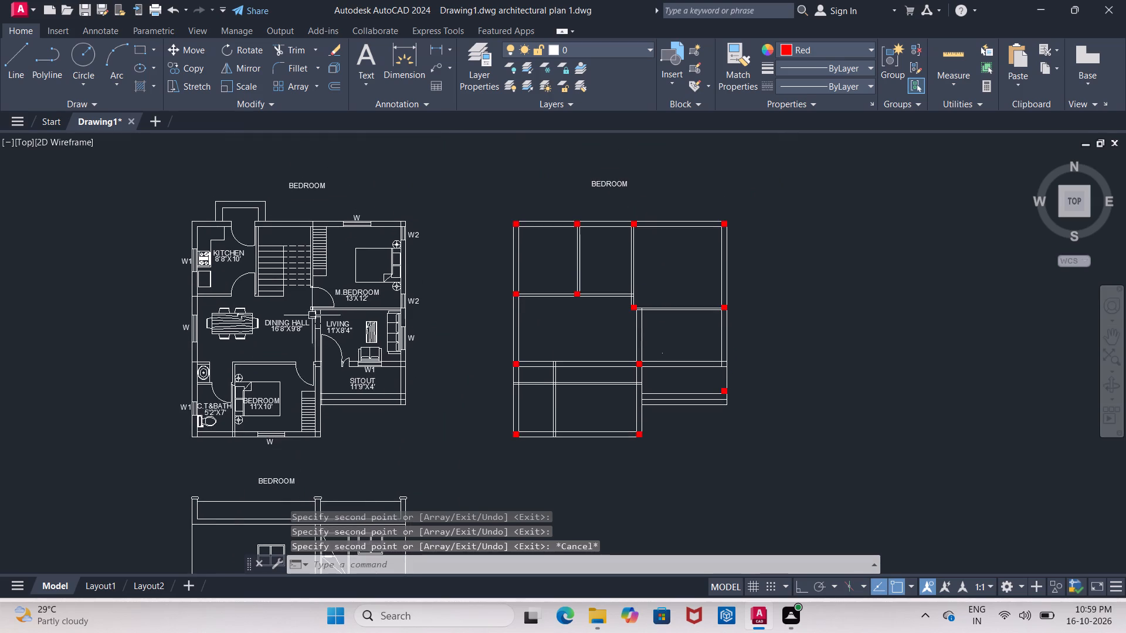
{"action": "scroll", "coordinate": [316, 292], "scroll_direction": "down", "scroll_amount": 3}
{"action": "scroll", "coordinate": [316, 285], "scroll_direction": "up", "scroll_amount": 3}
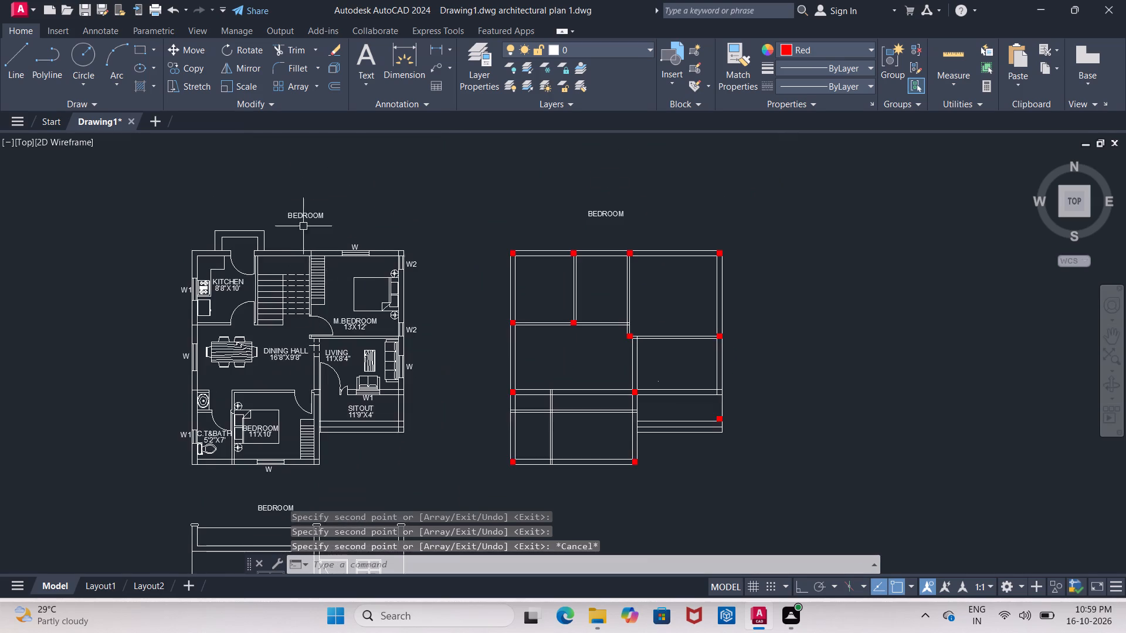
{"action": "scroll", "coordinate": [303, 215], "scroll_direction": "up", "scroll_amount": 1}
{"action": "left_click", "coordinate": [297, 212]}
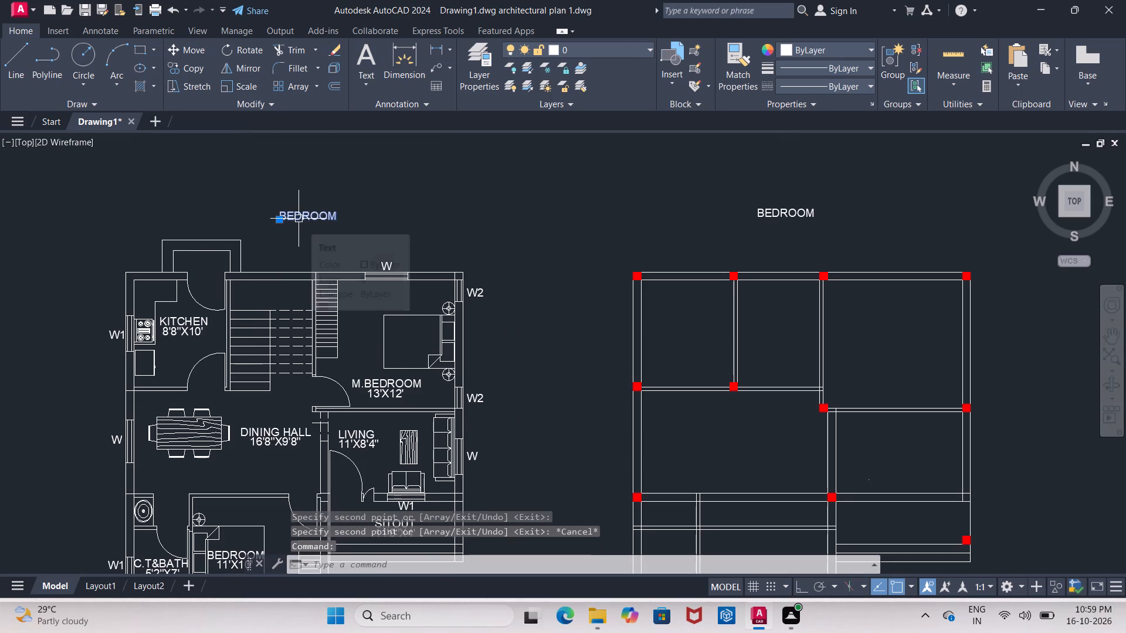
{"action": "right_click", "coordinate": [299, 218]}
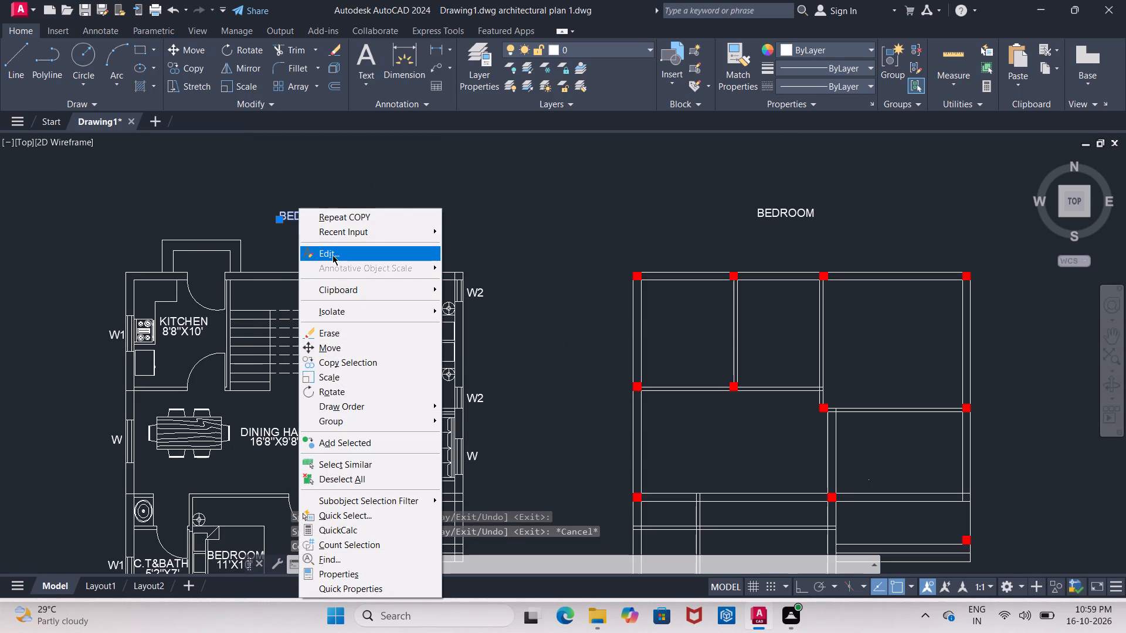
{"action": "left_click", "coordinate": [273, 240]}
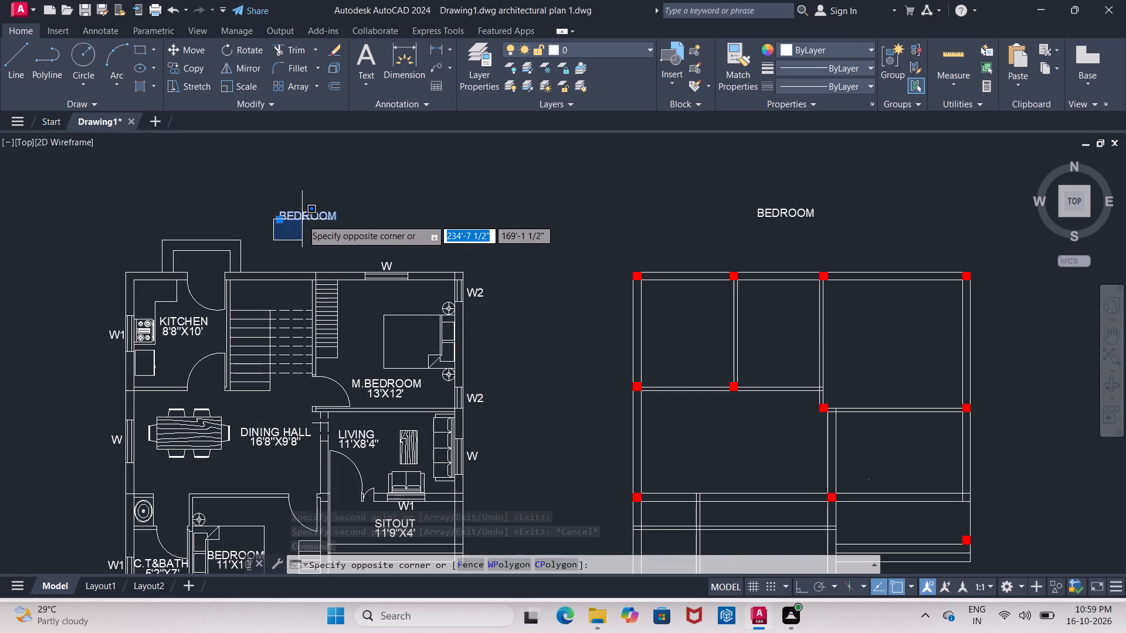
{"action": "left_click", "coordinate": [302, 219]}
{"action": "left_click", "coordinate": [302, 219]}
{"action": "right_click", "coordinate": [302, 219]}
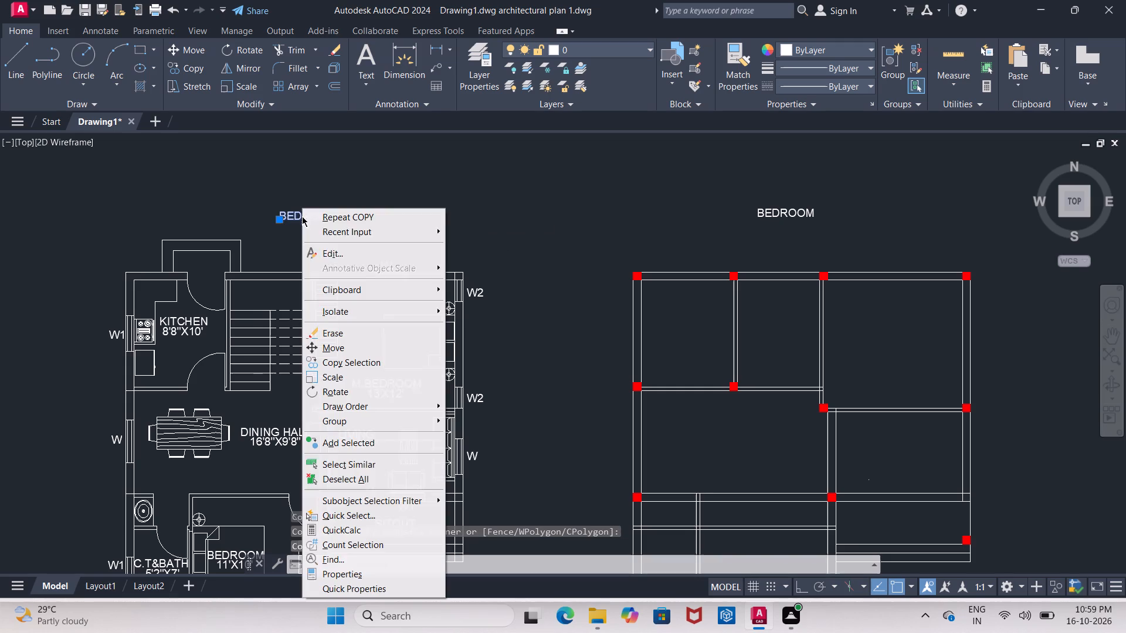
{"action": "left_click", "coordinate": [354, 250]}
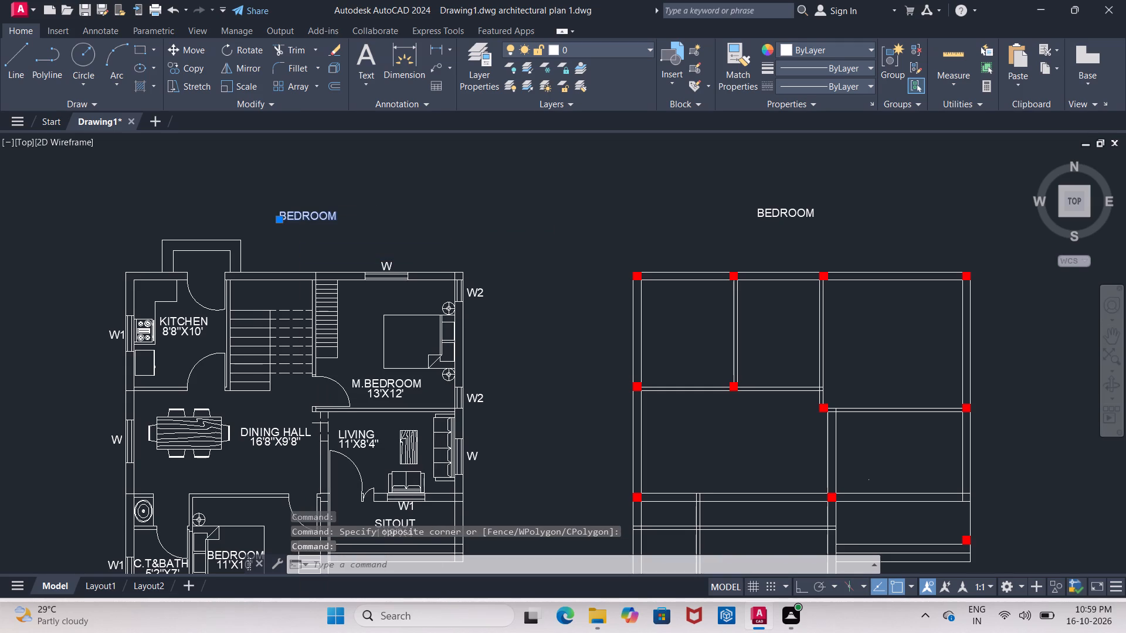
{"action": "left_click", "coordinate": [327, 213]}
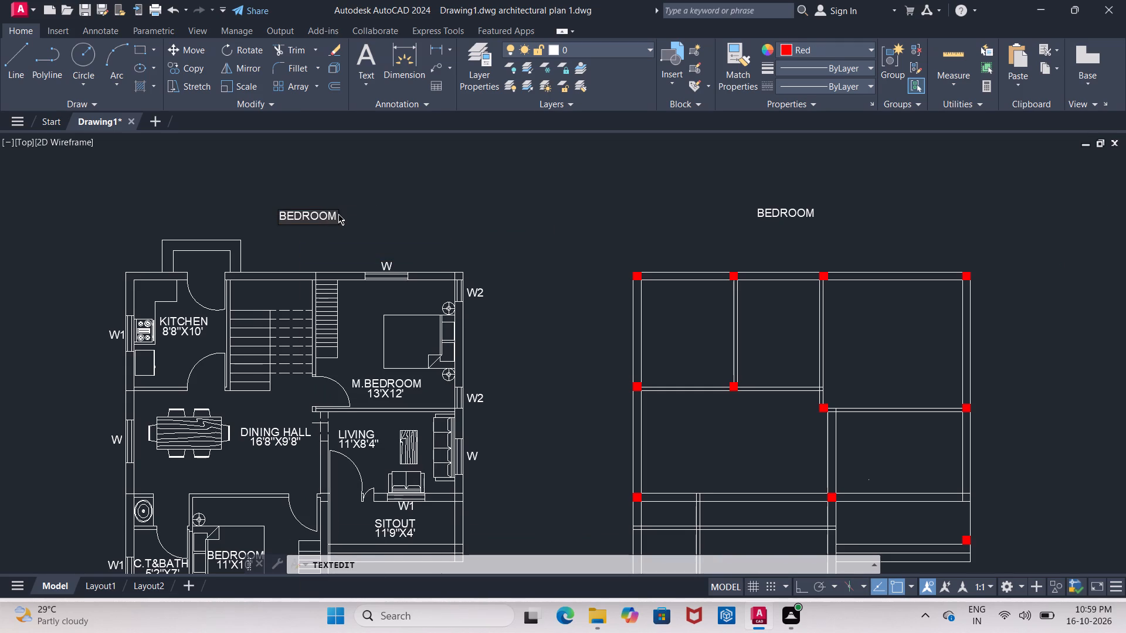
{"action": "left_click", "coordinate": [338, 214]}
{"action": "left_click", "coordinate": [338, 215]}
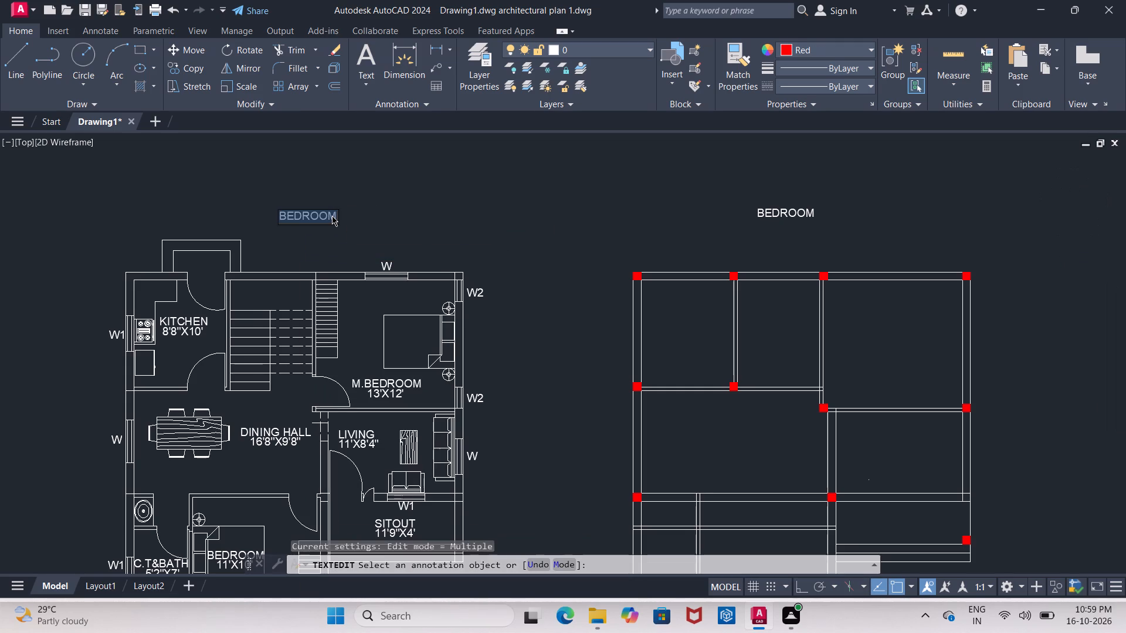
{"action": "right_click", "coordinate": [332, 216]}
{"action": "left_click", "coordinate": [286, 248]}
{"action": "double_click", "coordinate": [316, 216]}
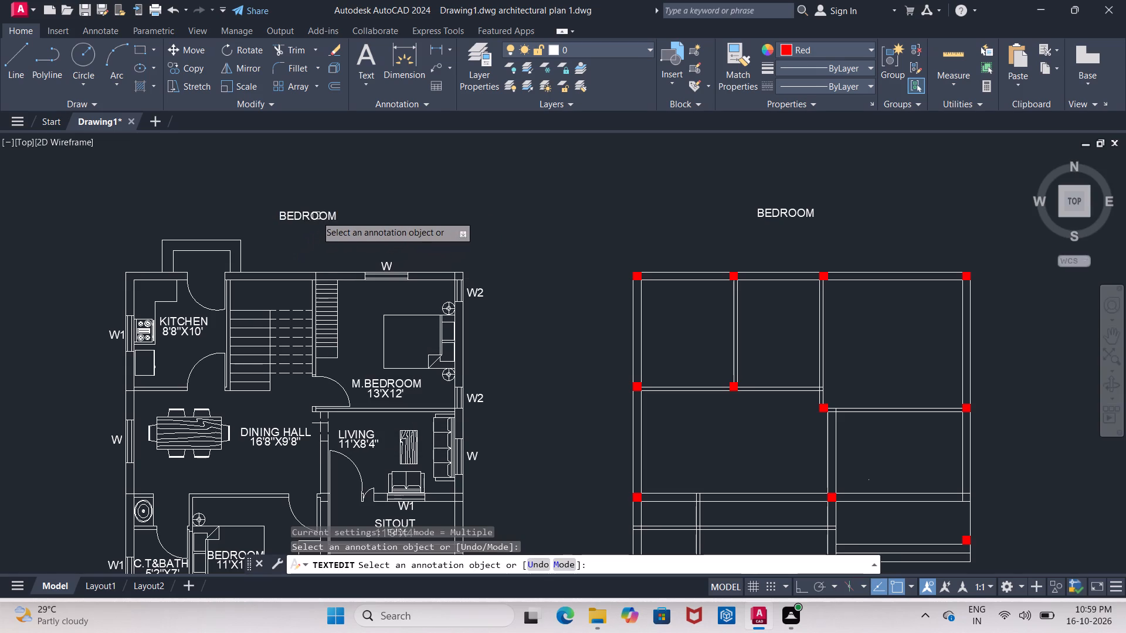
{"action": "left_click", "coordinate": [316, 216]}
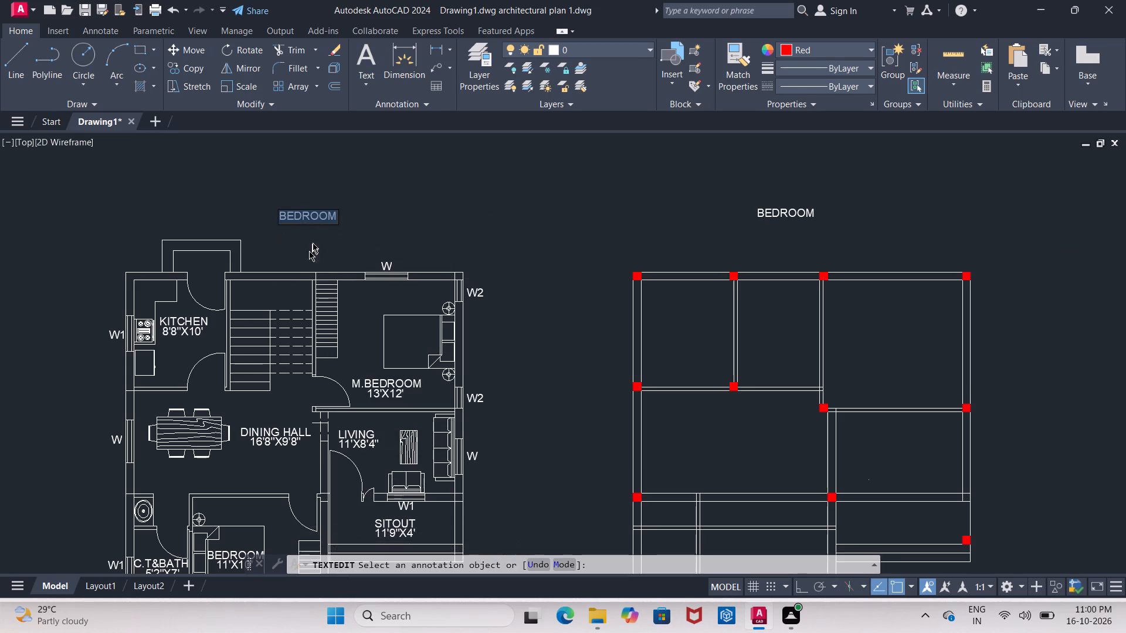
{"action": "left_click", "coordinate": [330, 220]}
{"action": "left_click", "coordinate": [334, 218]}
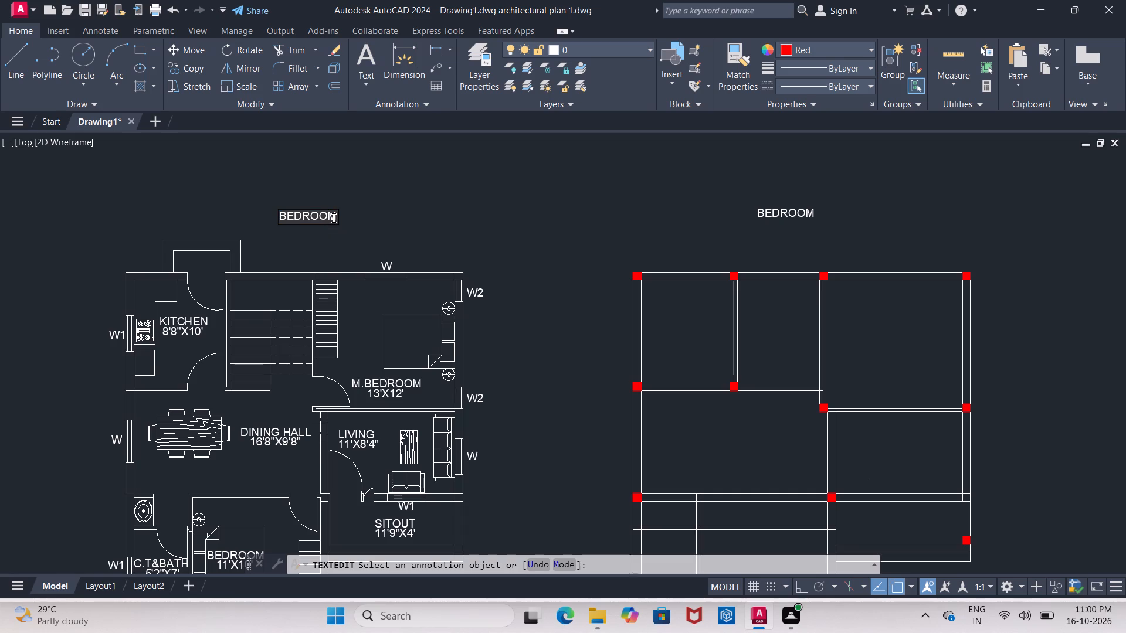
{"action": "key", "text": "BackSpace"}
{"action": "key", "text": "BackSpace"}
{"action": "key", "text": "BackSpace"}
{"action": "key", "text": "BackSpace"}
{"action": "key", "text": "BackSpace"}
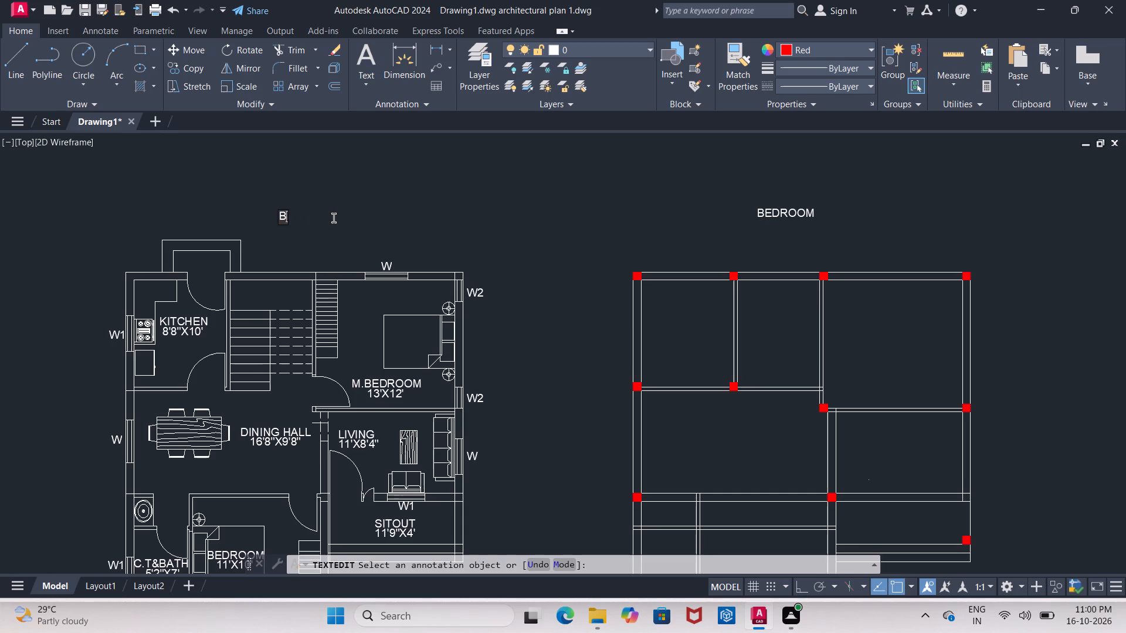
{"action": "key", "text": "BackSpace"}
{"action": "key", "text": "BackSpace"}
{"action": "type", "text": "PLAN"}
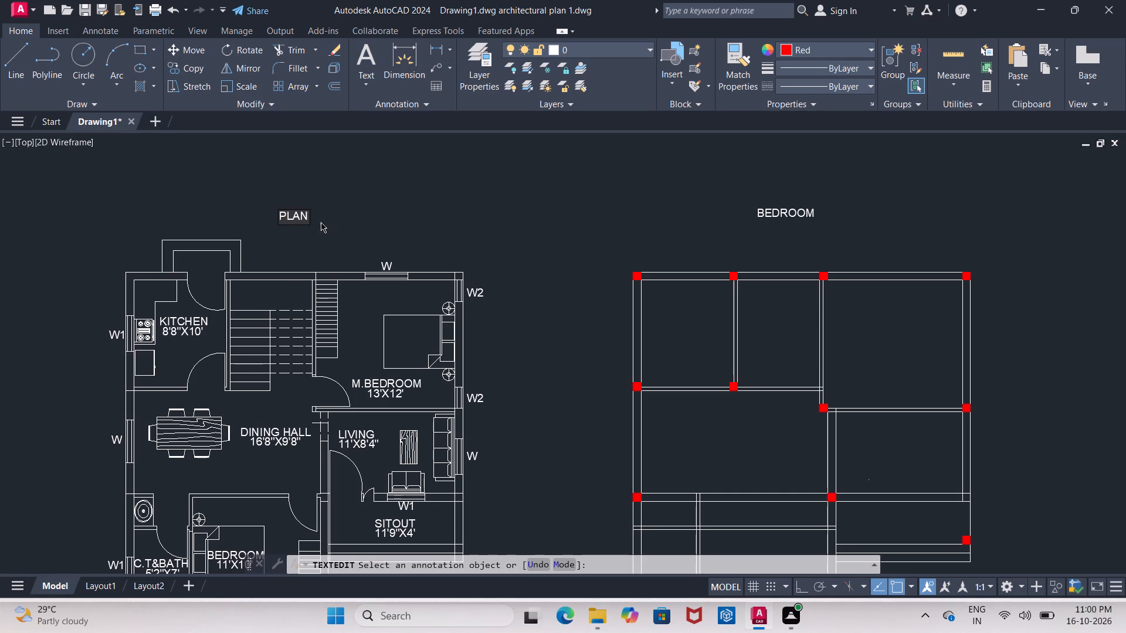
{"action": "left_click", "coordinate": [325, 232]}
Change the BEDROOM title copied above the elevation to read FRONT ELEVATION.
{"action": "middle_click_drag", "start_coordinate": [350, 294], "coordinate": [327, 81]}
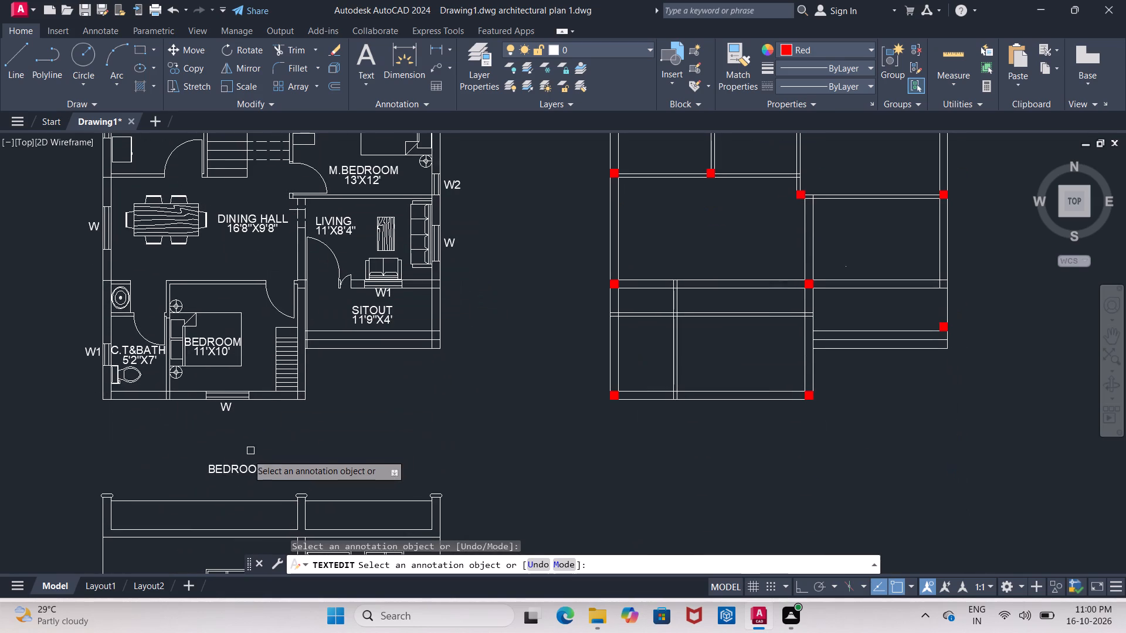
{"action": "double_click", "coordinate": [242, 470]}
{"action": "left_click", "coordinate": [242, 470]}
{"action": "left_click", "coordinate": [254, 465]}
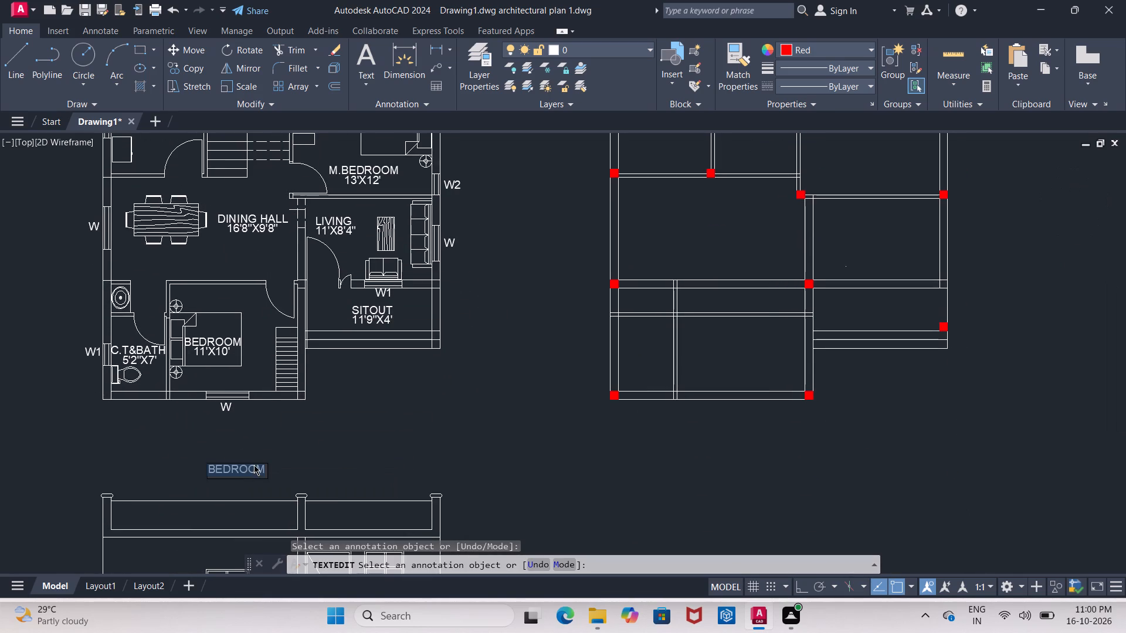
{"action": "left_click", "coordinate": [263, 468]}
{"action": "key", "text": "BackSpace"}
{"action": "key", "text": "BackSpace"}
{"action": "key", "text": "BackSpace"}
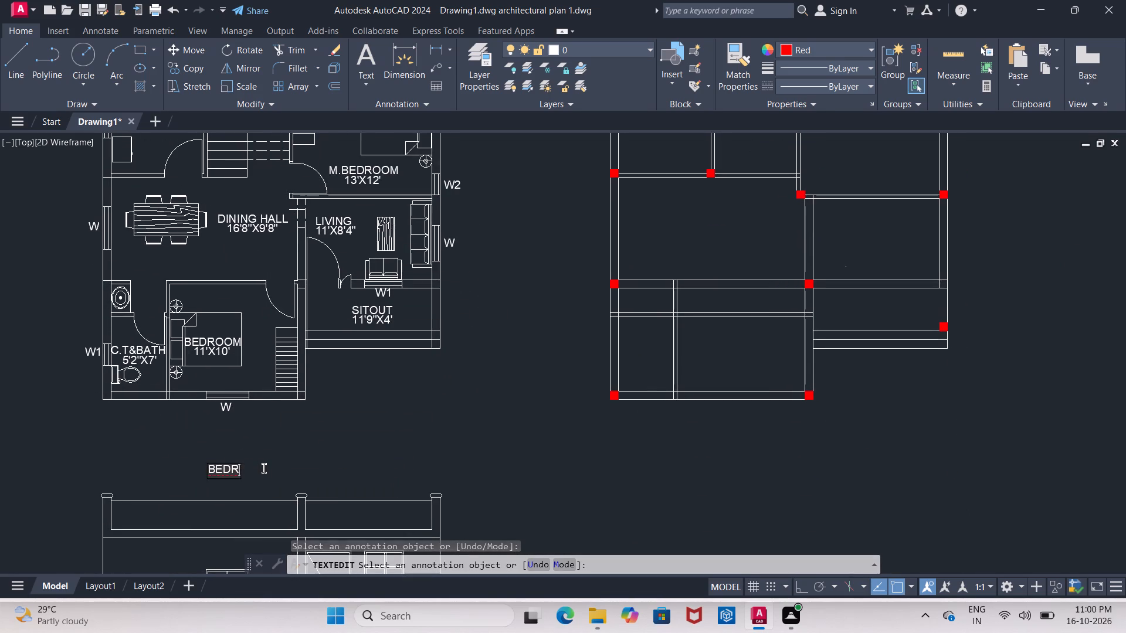
{"action": "key", "text": "BackSpace"}
{"action": "key", "text": "BackSpace"}
{"action": "key", "text": "BackSpace"}
{"action": "key", "text": "BackSpace"}
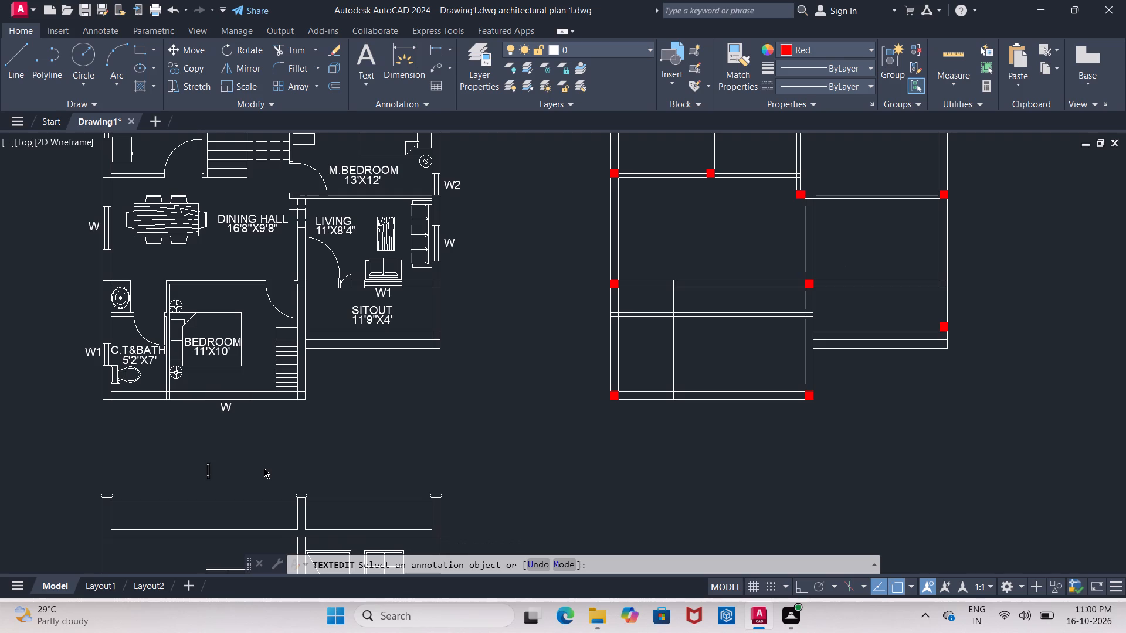
{"action": "type", "text": "FRONT"}
{"action": "key", "text": "space"}
{"action": "type", "text": "ELEVATION"}
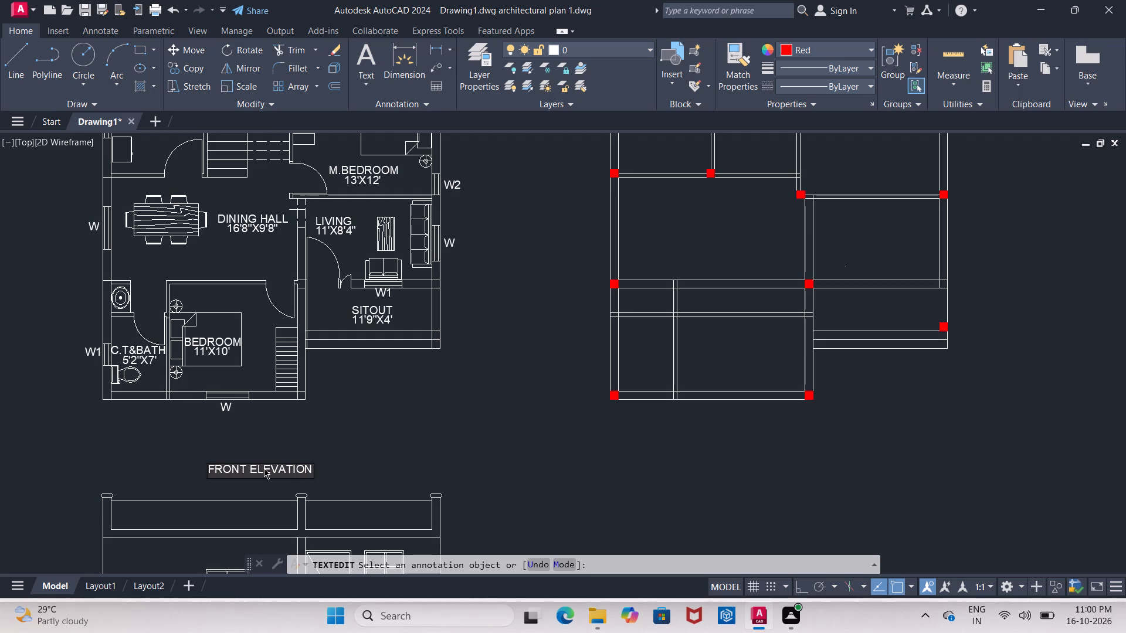
Change the BEDROOM title copied above the section drawing to read CROSS SECTION.
{"action": "middle_click_drag", "start_coordinate": [395, 470], "coordinate": [415, 243]}
{"action": "scroll", "coordinate": [379, 394], "scroll_direction": "down", "scroll_amount": 2}
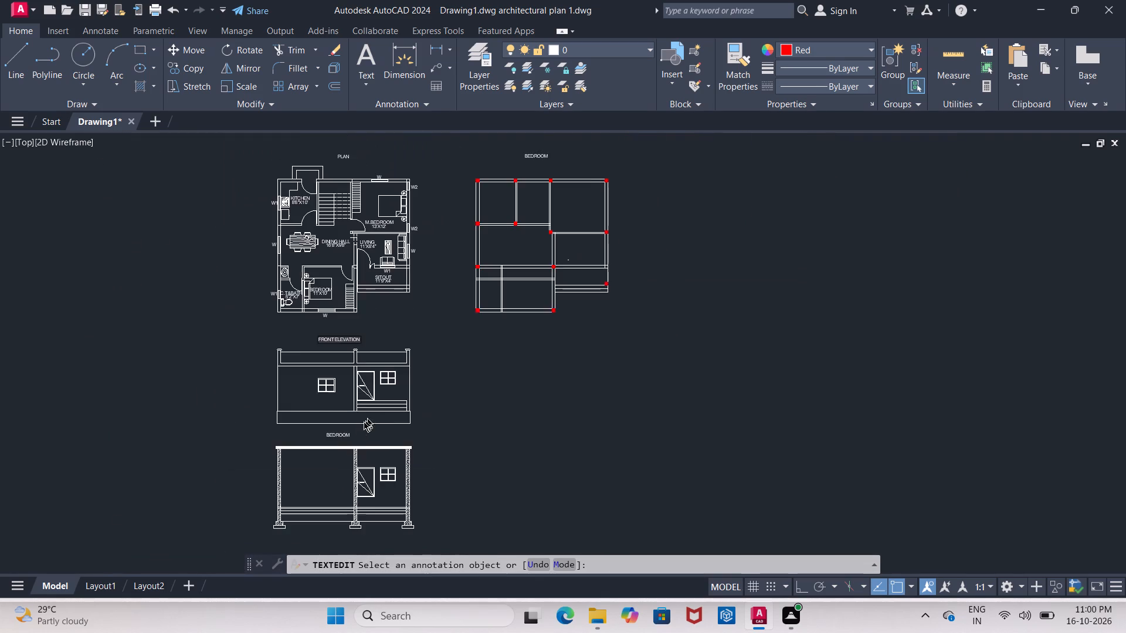
{"action": "scroll", "coordinate": [349, 436], "scroll_direction": "up", "scroll_amount": 2}
{"action": "left_click", "coordinate": [326, 429]}
{"action": "double_click", "coordinate": [326, 431]}
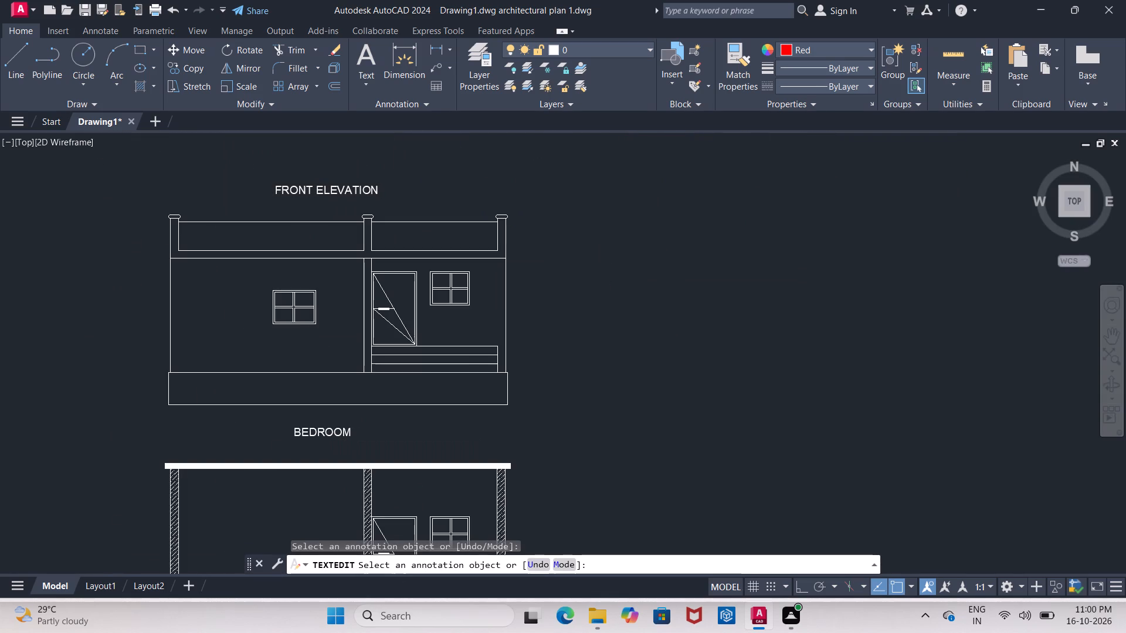
{"action": "left_click", "coordinate": [326, 431]}
{"action": "left_click", "coordinate": [340, 431]}
{"action": "left_click", "coordinate": [348, 433]}
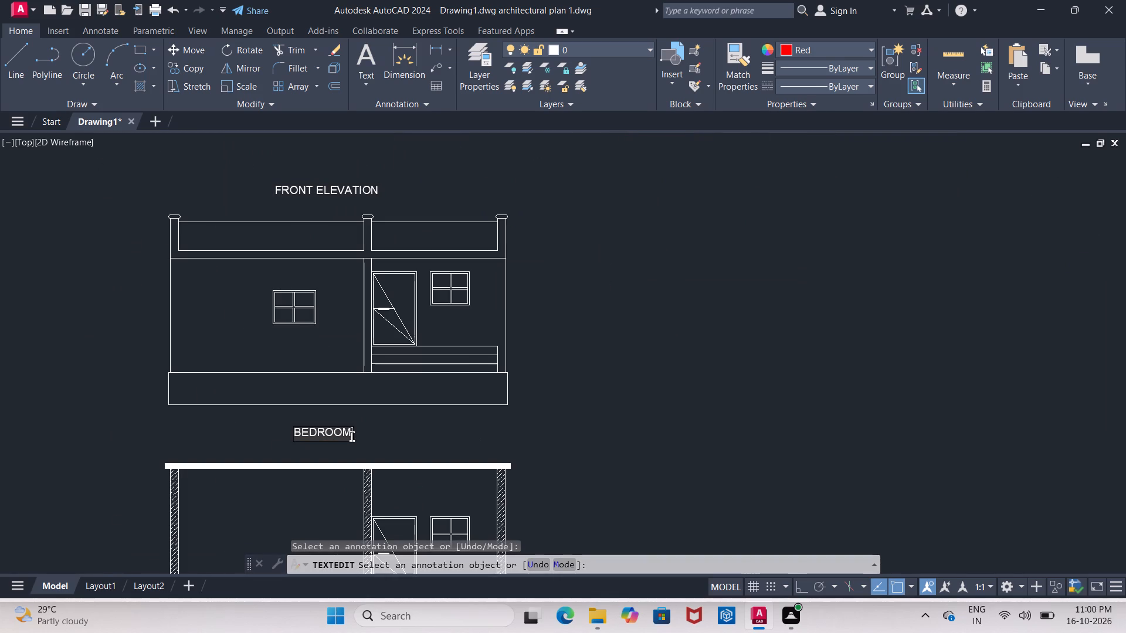
{"action": "key", "text": "BackSpace"}
{"action": "key", "text": "BackSpace"}
{"action": "key", "text": "BackSpace"}
{"action": "key", "text": "BackSpace"}
{"action": "key", "text": "BackSpace"}
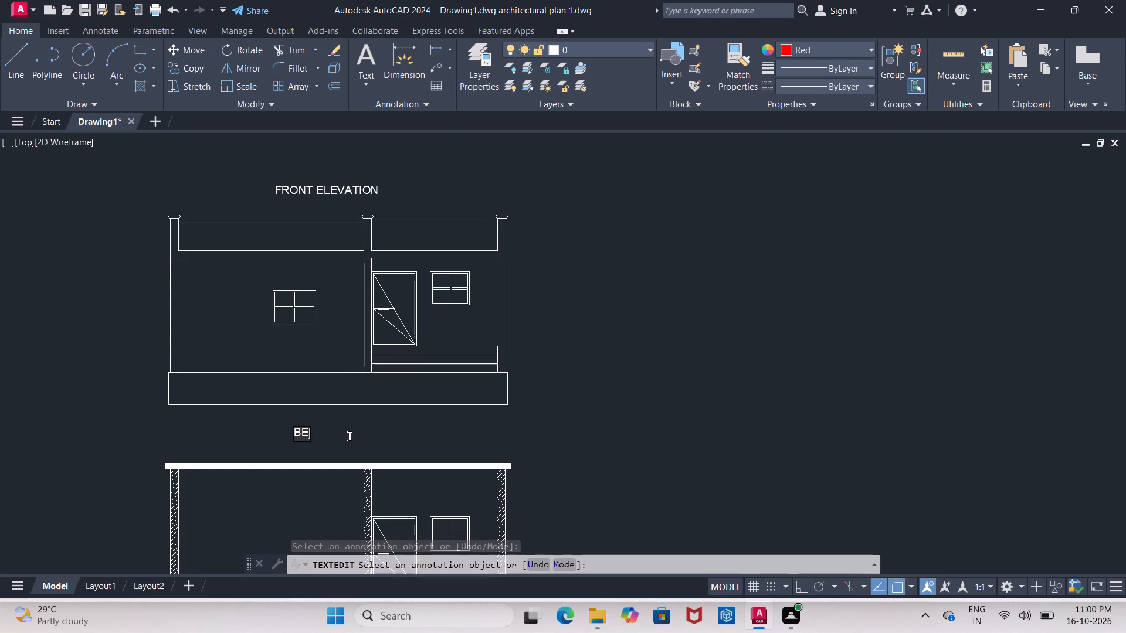
{"action": "key", "text": "BackSpace"}
{"action": "key", "text": "BackSpace"}
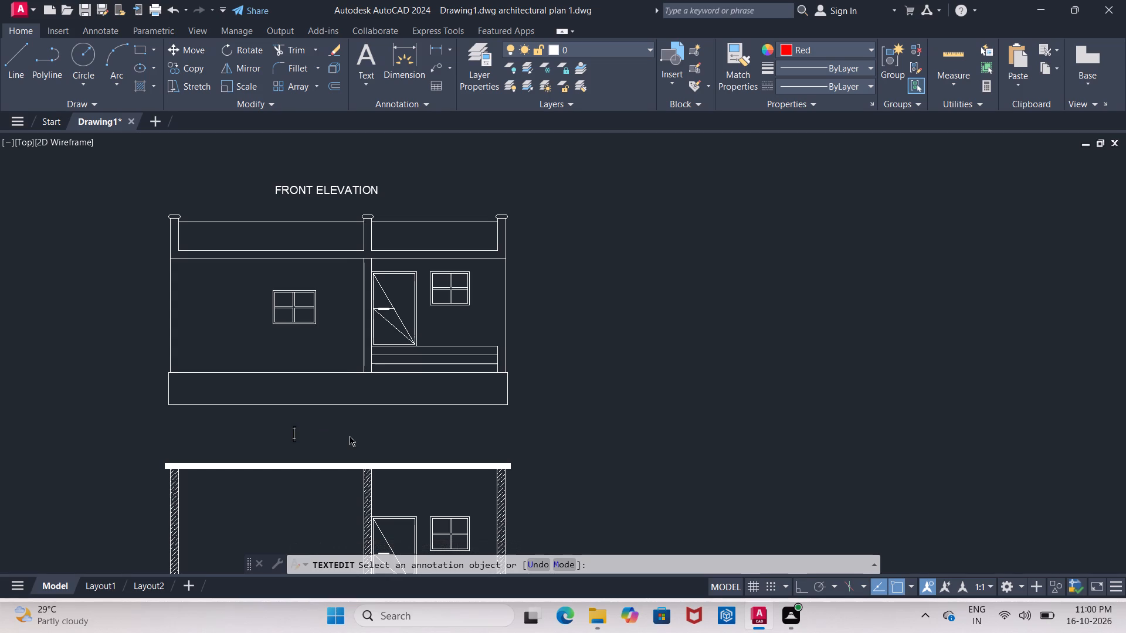
{"action": "key", "text": "c"}
{"action": "type", "text": "/S"}
{"action": "key", "text": "space"}
{"action": "key", "text": "BackSpace"}
{"action": "key", "text": "BackSpace"}
{"action": "key", "text": "BackSpace"}
{"action": "type", "text": "ROSS SECTION"}
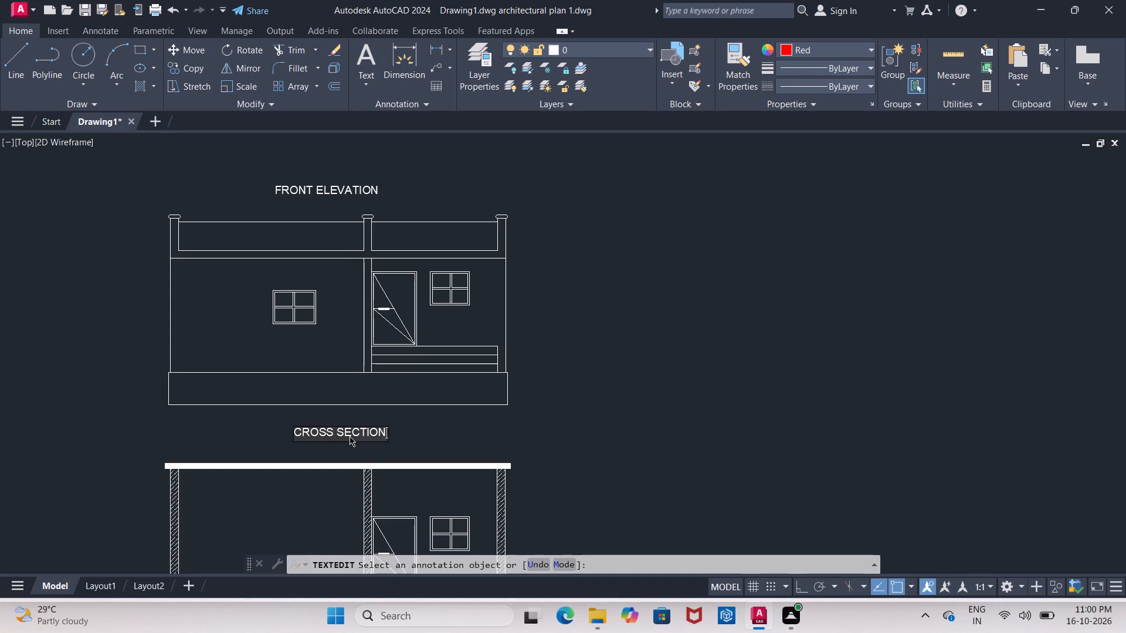
{"action": "left_click", "coordinate": [480, 418]}
Change the BEDROOM title above the red-column plan to read PLINTH AND SLAB BEAM,COLUMN LAYOUT.
{"action": "scroll", "coordinate": [490, 434], "scroll_direction": "down", "scroll_amount": 3}
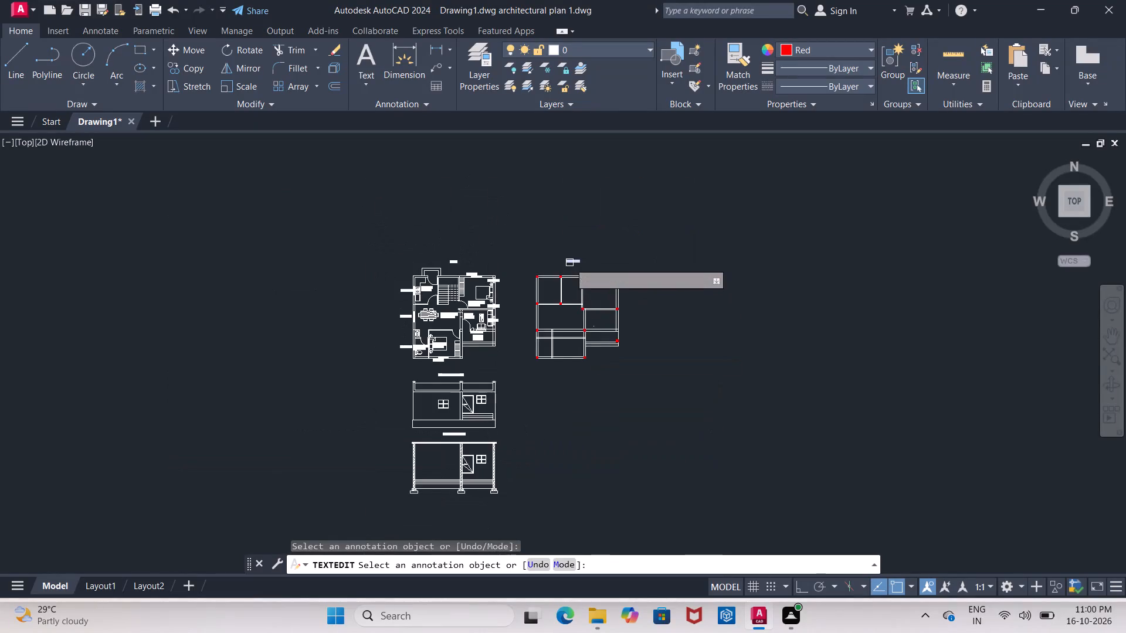
{"action": "scroll", "coordinate": [569, 262], "scroll_direction": "up", "scroll_amount": 3}
{"action": "double_click", "coordinate": [576, 262]}
{"action": "left_click", "coordinate": [576, 262]}
{"action": "left_click", "coordinate": [586, 257]}
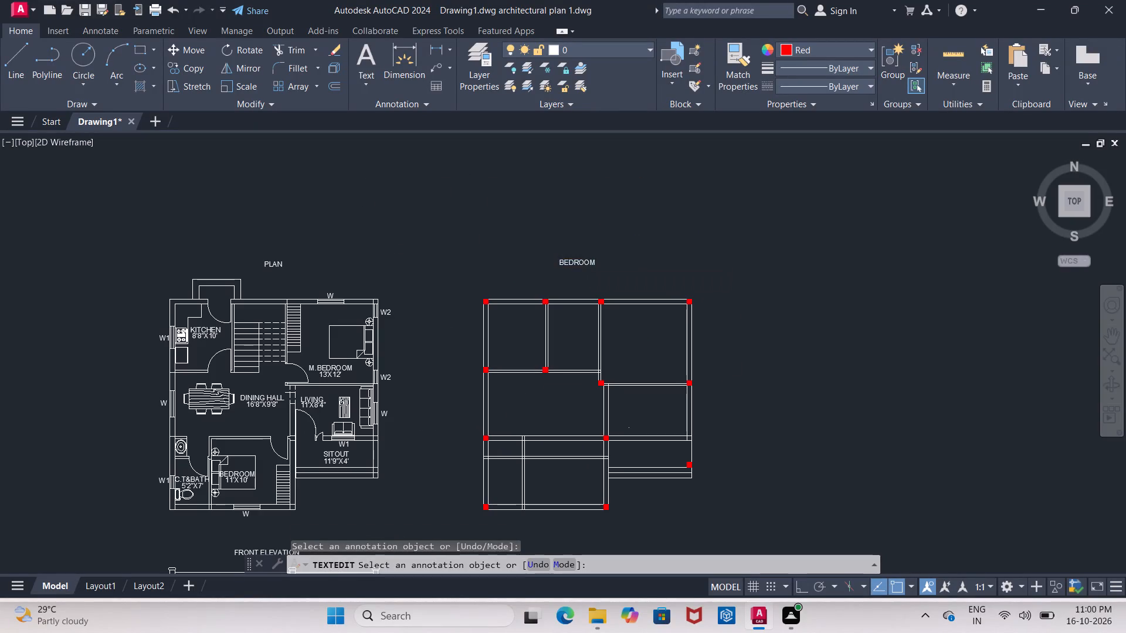
{"action": "left_click", "coordinate": [588, 262]}
{"action": "scroll", "coordinate": [590, 265], "scroll_direction": "up", "scroll_amount": 5}
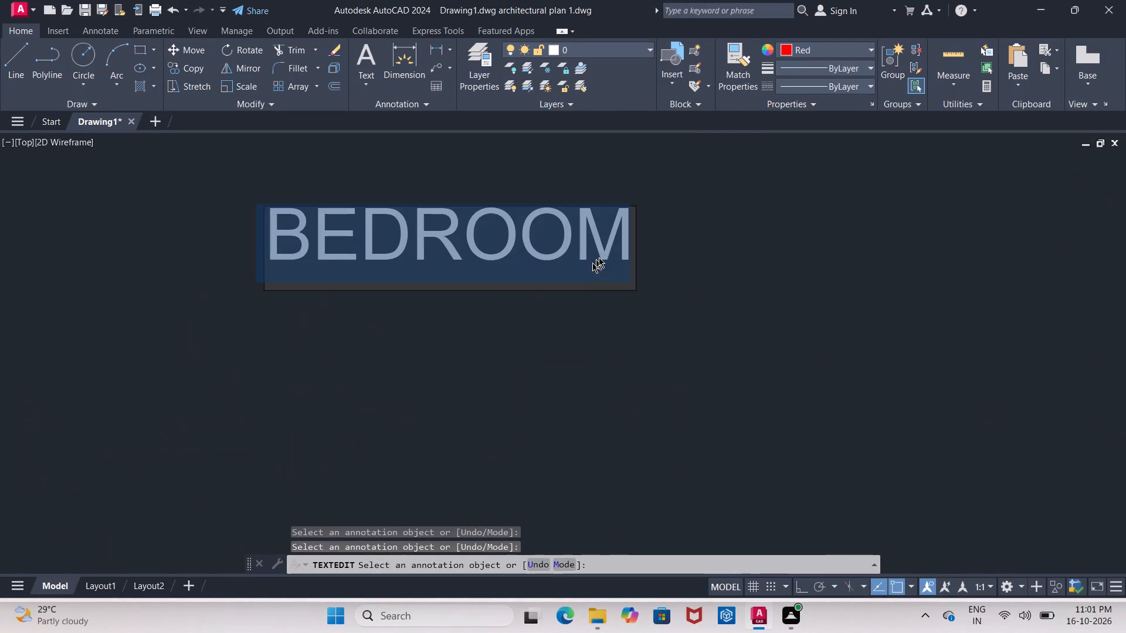
{"action": "left_click", "coordinate": [604, 253]}
{"action": "left_click", "coordinate": [623, 249]}
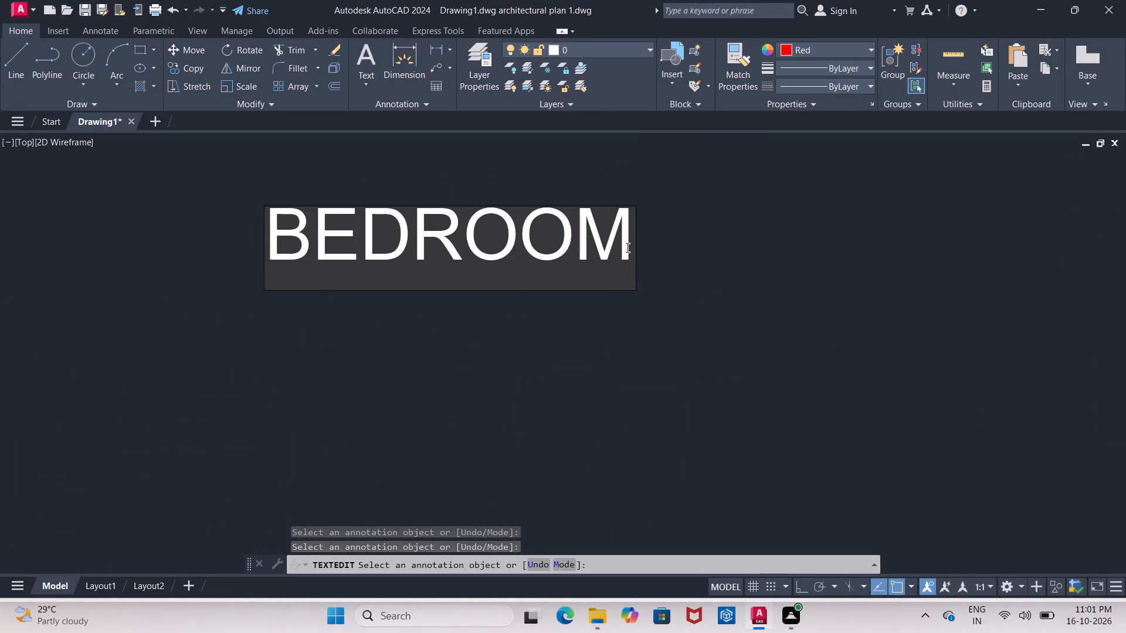
{"action": "key", "text": "BackSpace"}
{"action": "key", "text": "BackSpace"}
{"action": "key", "text": "BackSpace"}
{"action": "key", "text": "BackSpace"}
{"action": "key", "text": "BackSpace"}
{"action": "key", "text": "BackSpace"}
{"action": "key", "text": "BackSpace"}
{"action": "key", "text": "BackSpace"}
{"action": "type", "text": "PLINTH AN"}
{"action": "type", "text": "D SK"}
{"action": "key", "text": "BackSpace"}
{"action": "type", "text": "LAB BEAMK"}
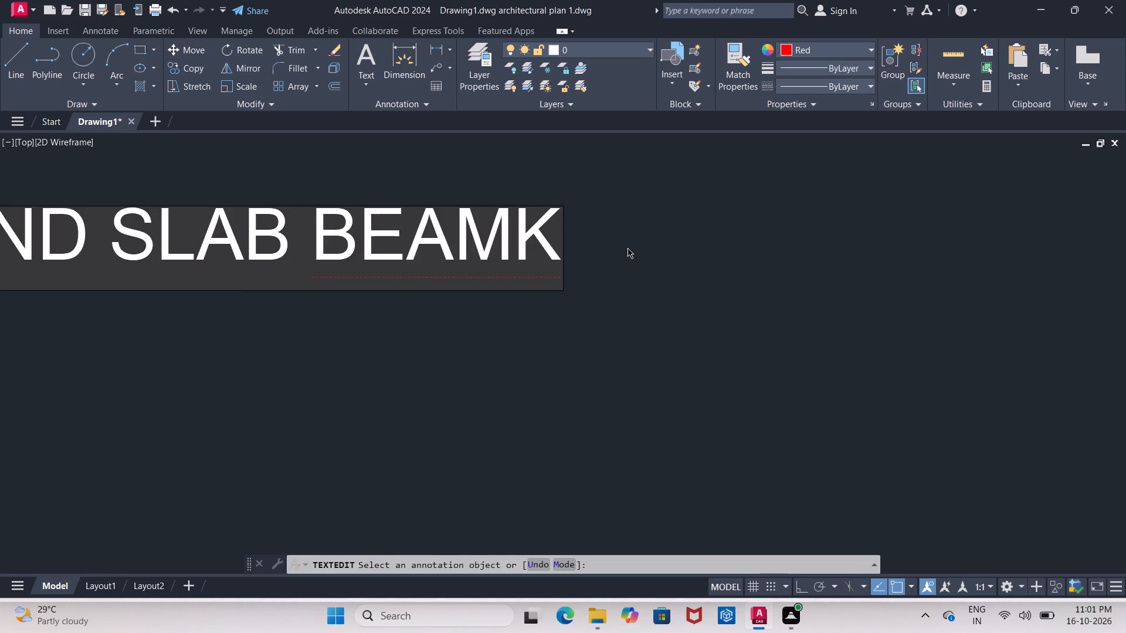
{"action": "key", "text": "BackSpace"}
{"action": "key", "text": "comma"}
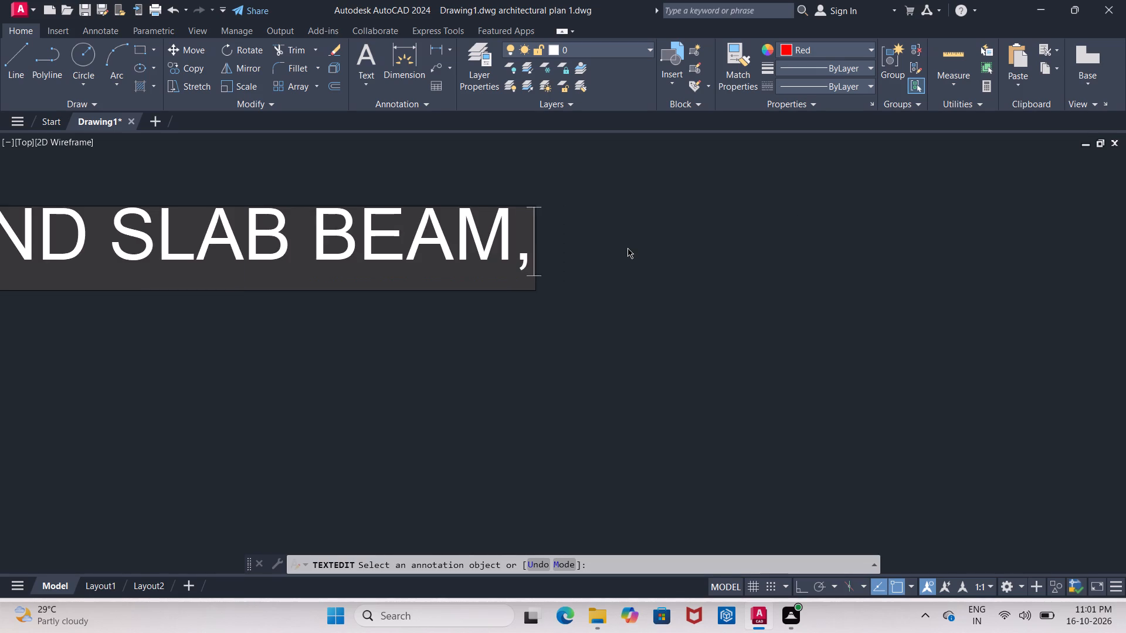
{"action": "type", "text": "COLUN"}
{"action": "key", "text": "BackSpace"}
{"action": "type", "text": "MN L"}
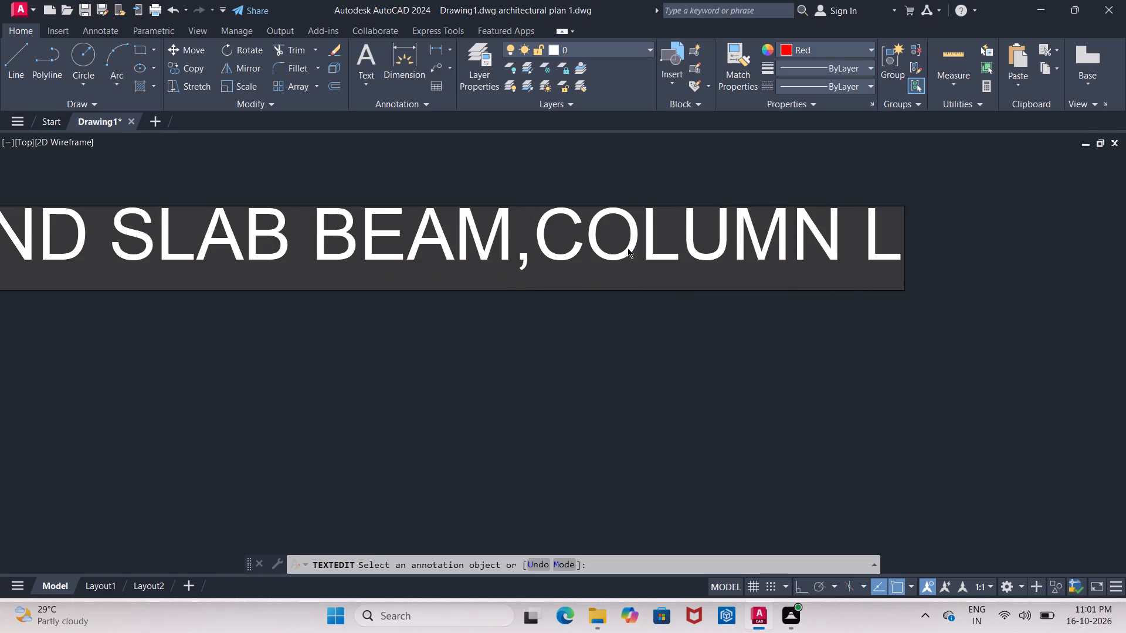
{"action": "key", "text": "a"}
{"action": "type", "text": "YOUT"}
{"action": "left_click", "coordinate": [664, 396]}
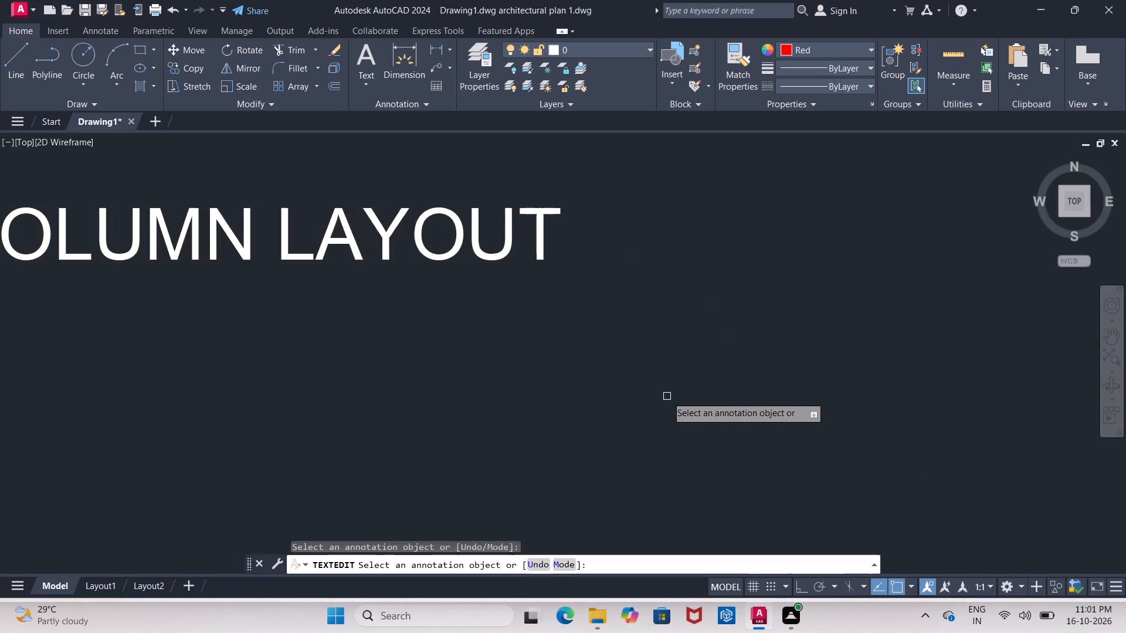
Move the PLINTH AND SLAB BEAM,COLUMN LAYOUT title horizontally to the left so it sits centred above the red-column plan.
{"action": "scroll", "coordinate": [674, 399], "scroll_direction": "down", "scroll_amount": 4}
{"action": "middle_click_drag", "start_coordinate": [684, 404], "coordinate": [698, 307]}
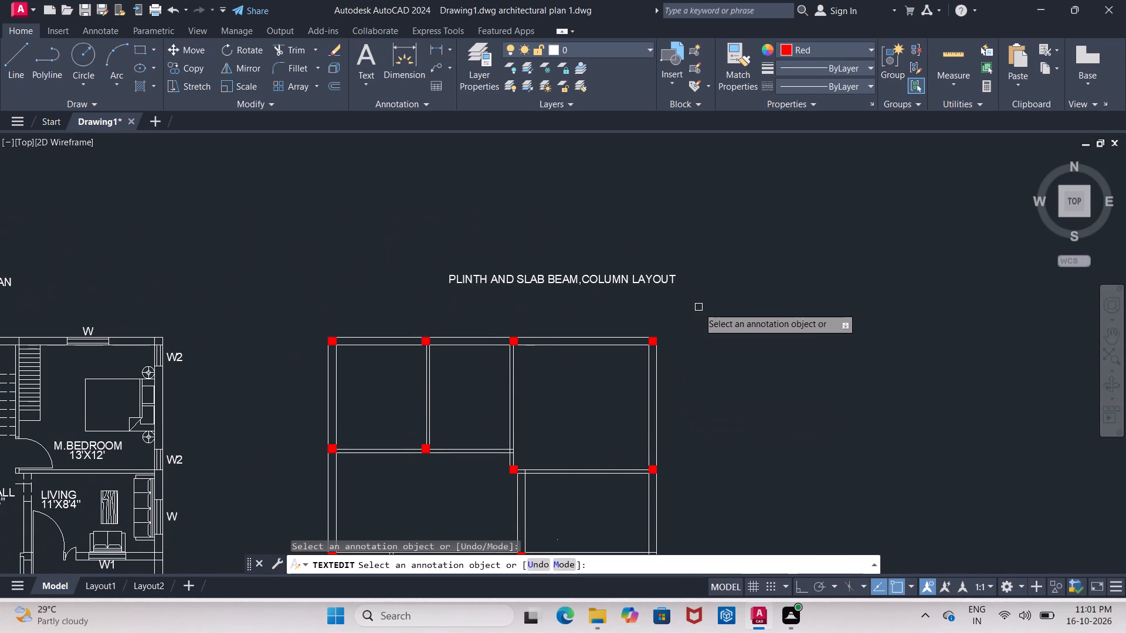
{"action": "key", "text": "Escape"}
{"action": "left_click", "coordinate": [630, 282]}
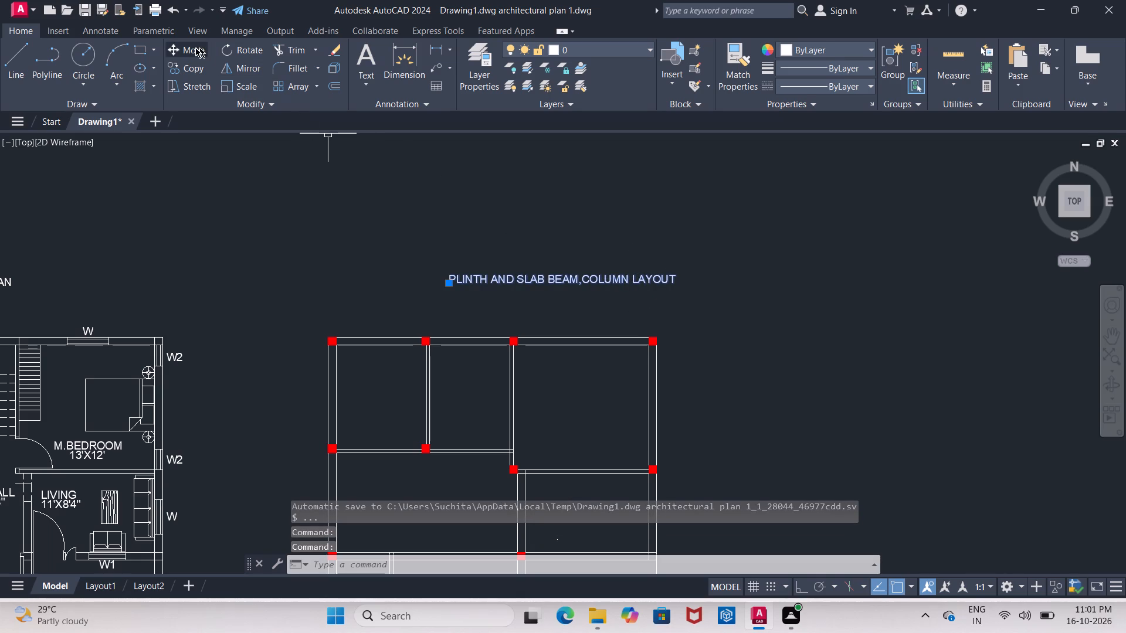
{"action": "left_click", "coordinate": [193, 47]}
{"action": "left_click", "coordinate": [574, 284]}
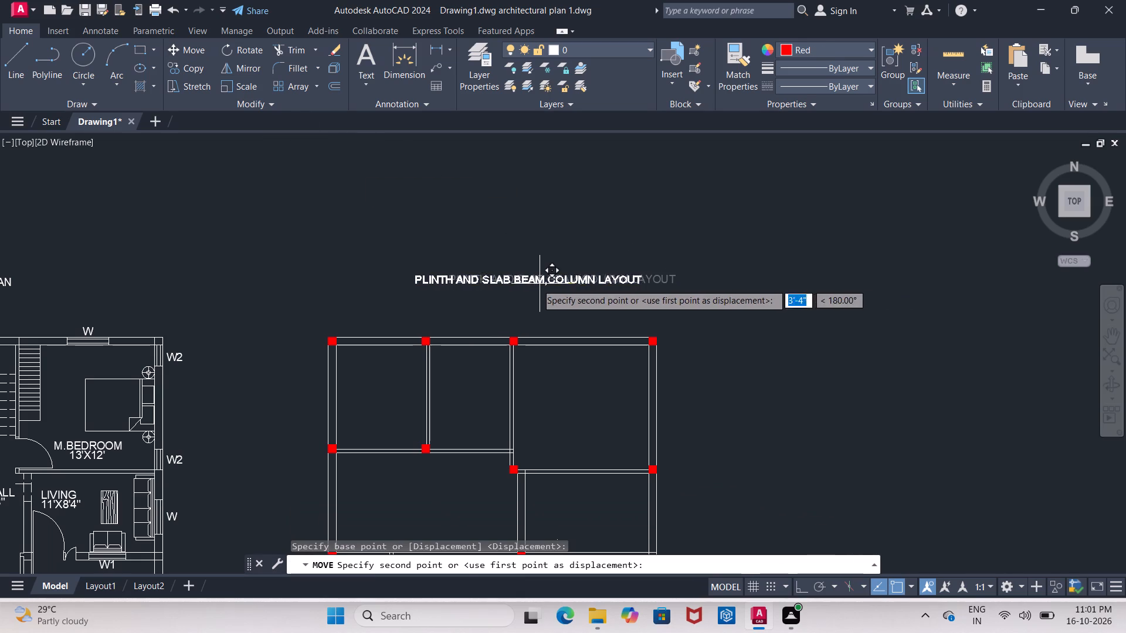
{"action": "left_click", "coordinate": [527, 283]}
Set the text height of the PLAN title above the furnished floor plan to 1'.
{"action": "middle_click_drag", "start_coordinate": [461, 315], "coordinate": [539, 284]}
{"action": "scroll", "coordinate": [538, 285], "scroll_direction": "down", "scroll_amount": 2}
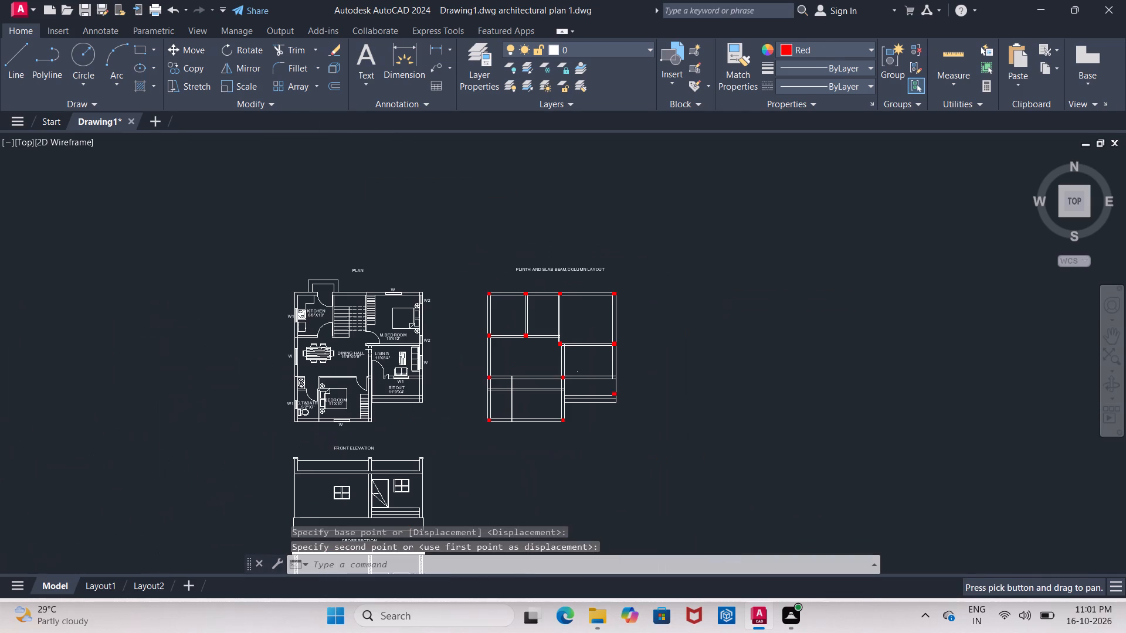
{"action": "left_click", "coordinate": [358, 271]}
{"action": "left_click", "coordinate": [361, 274]}
{"action": "right_click", "coordinate": [361, 274]}
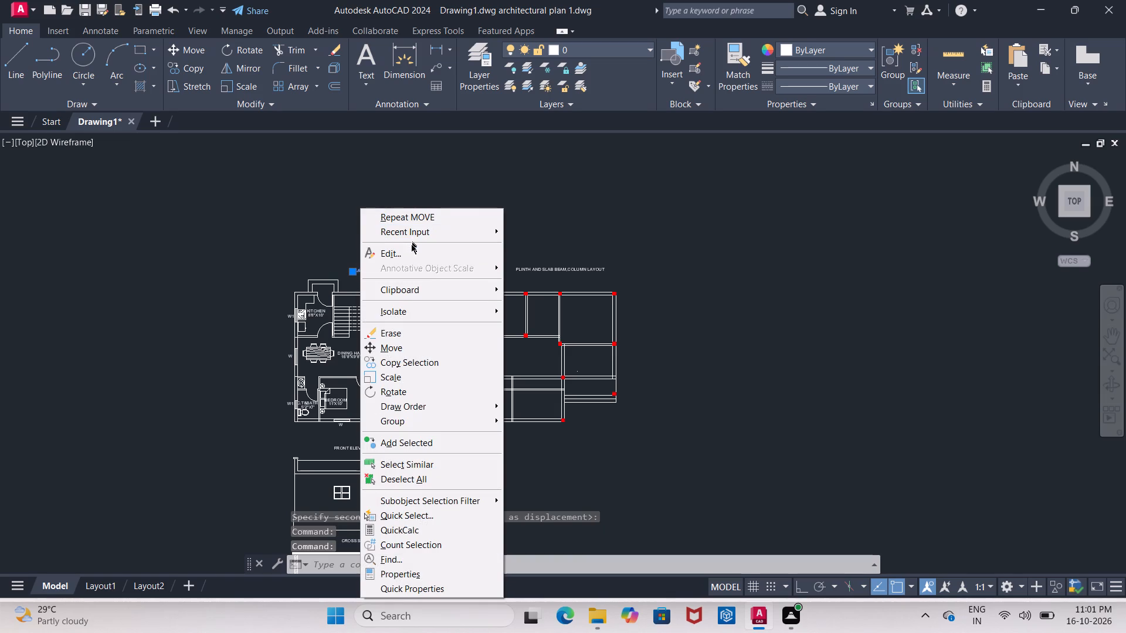
{"action": "left_click", "coordinate": [422, 578]}
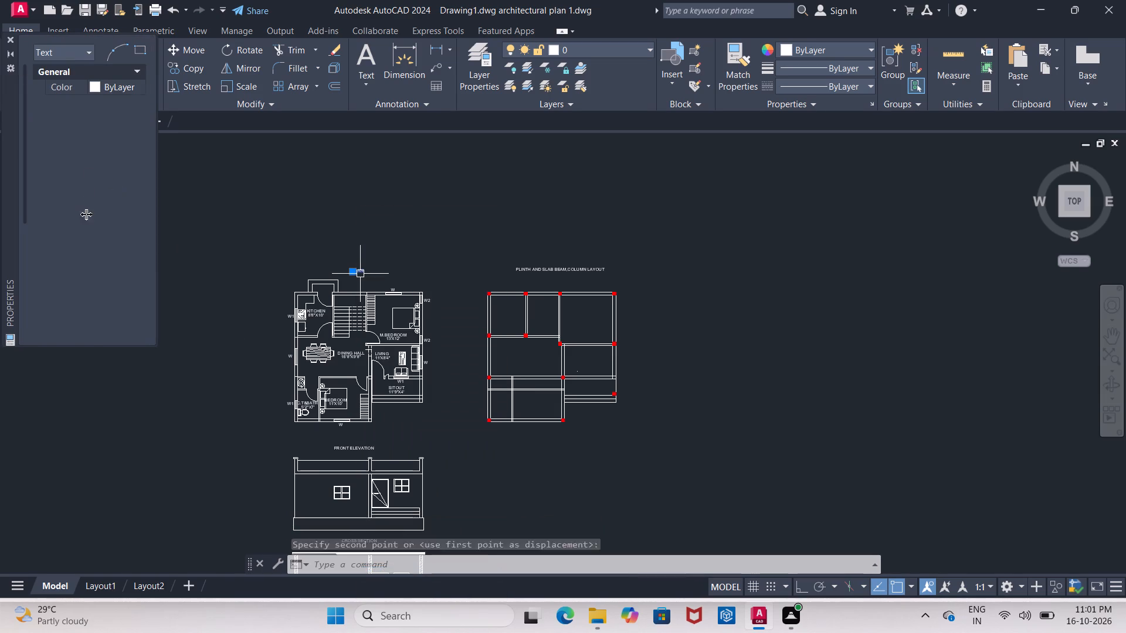
{"action": "left_click", "coordinate": [108, 341]}
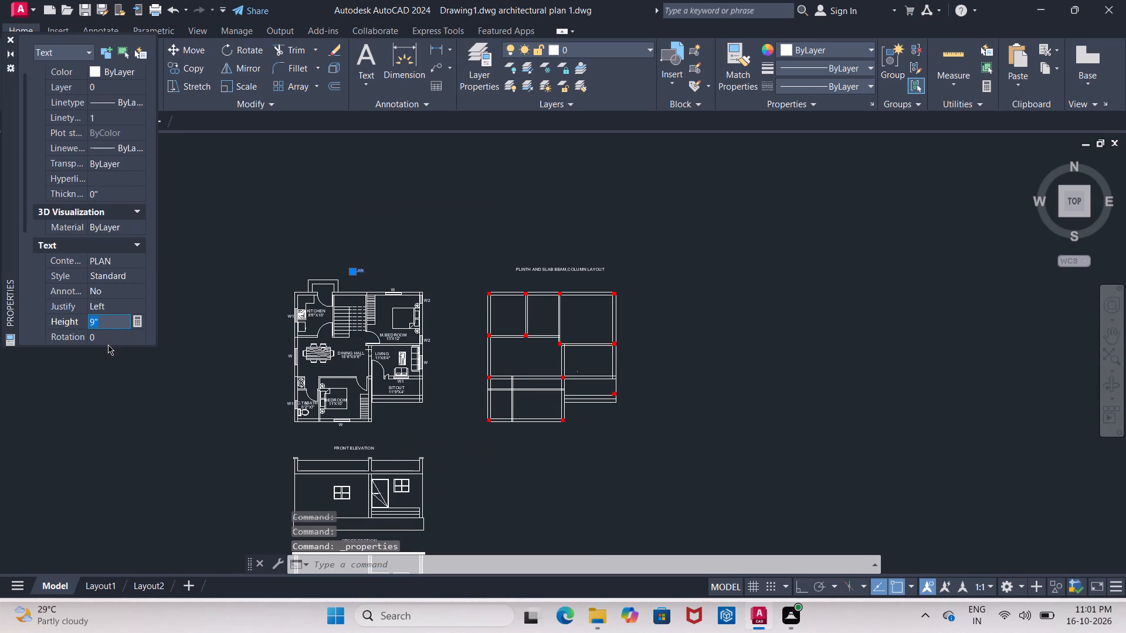
{"action": "type", "text": "1'"}
{"action": "key", "text": "Return"}
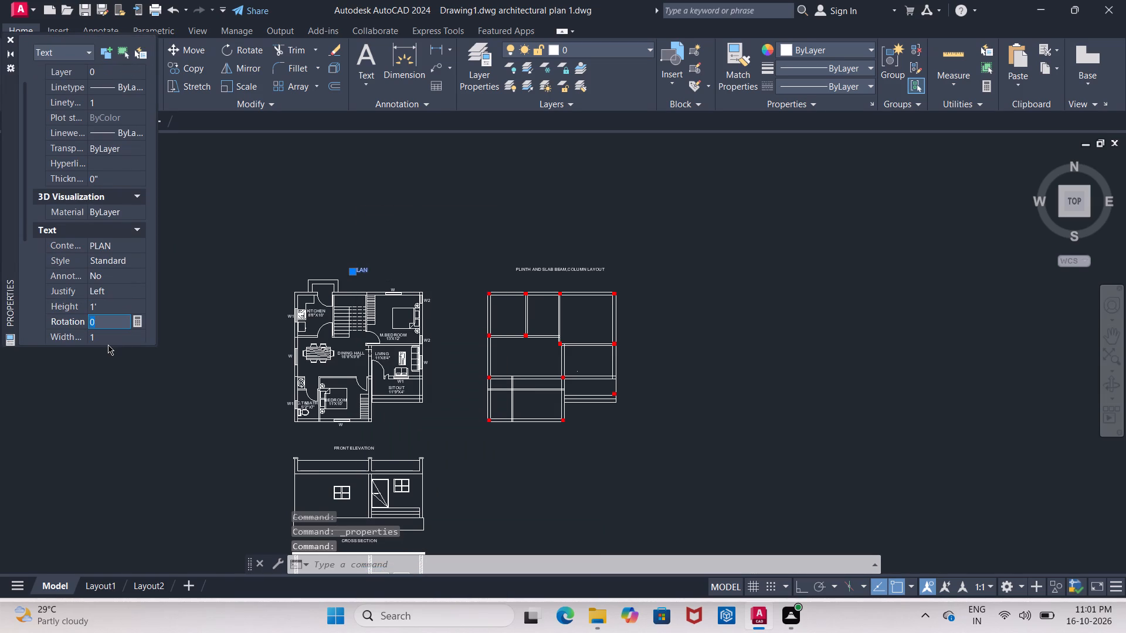
{"action": "left_click", "coordinate": [319, 264]}
{"action": "key", "text": "Escape"}
{"action": "key", "text": "Escape"}
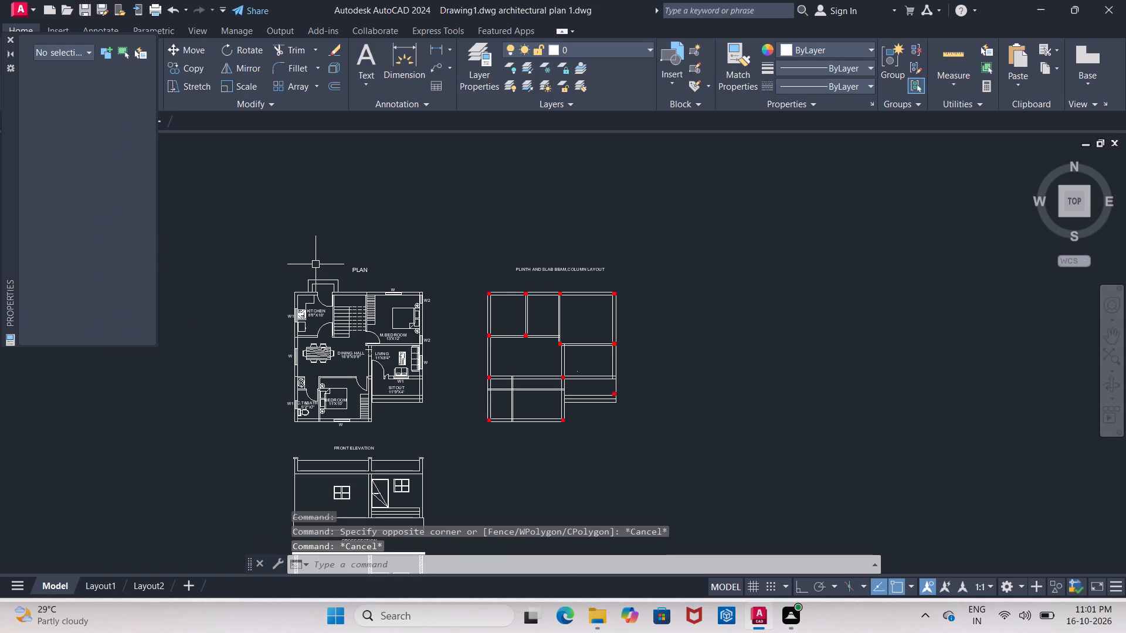
{"action": "key", "text": "Escape"}
{"action": "left_click", "coordinate": [8, 40]}
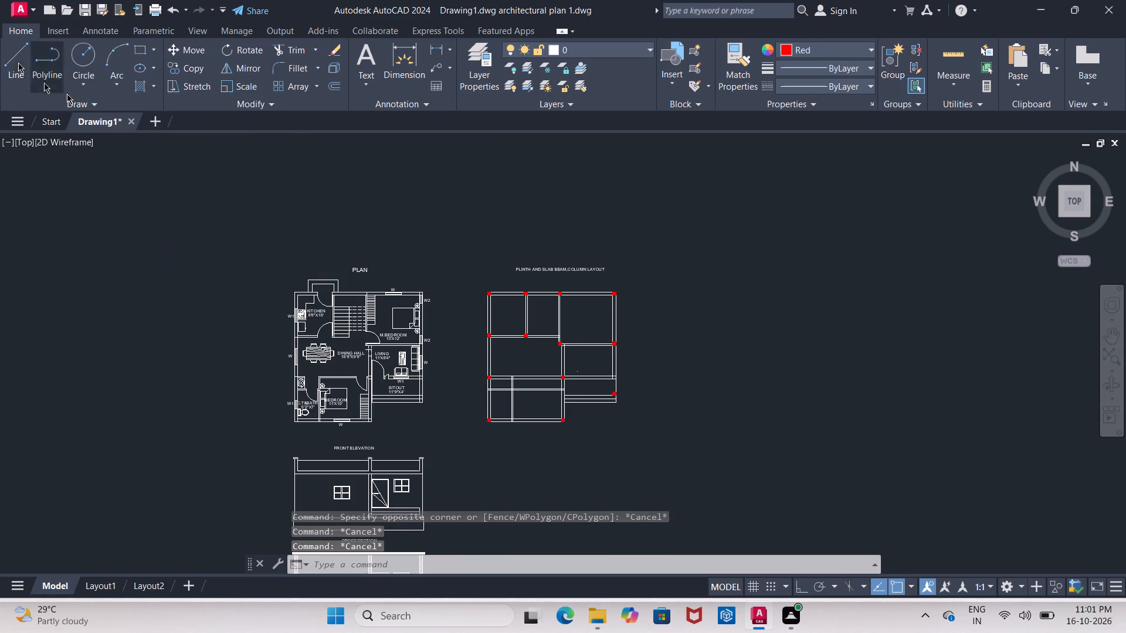
Set the text height of the PLINTH AND SLAB BEAM,COLUMN LAYOUT title to 1'.
{"action": "left_click", "coordinate": [561, 270]}
{"action": "right_click", "coordinate": [561, 270]}
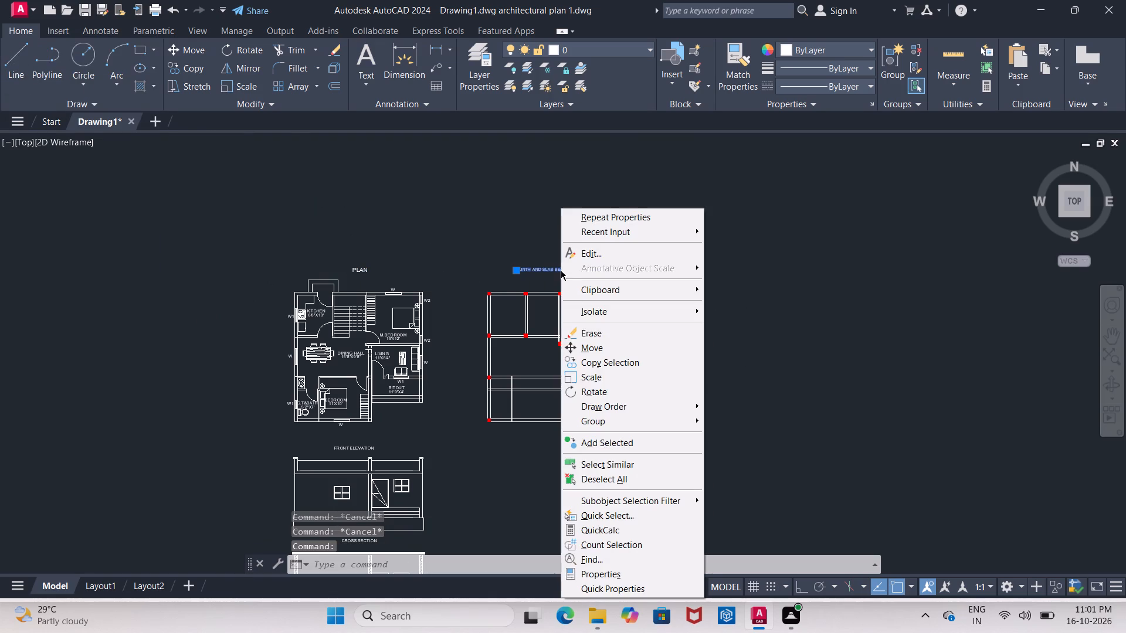
{"action": "left_click", "coordinate": [636, 570]}
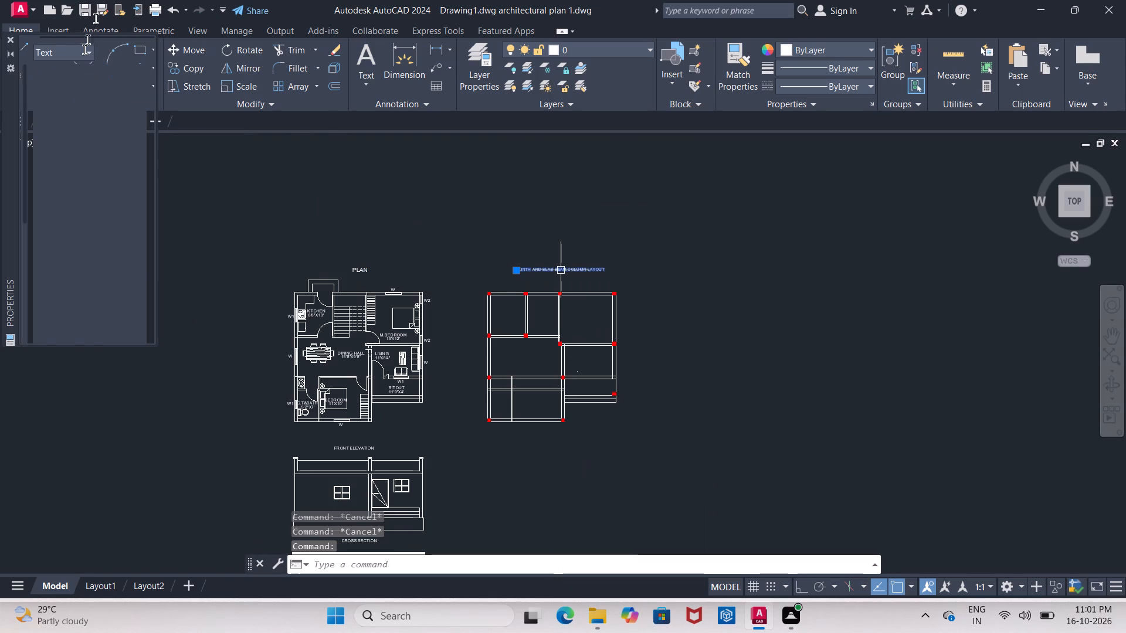
{"action": "left_click", "coordinate": [104, 333]}
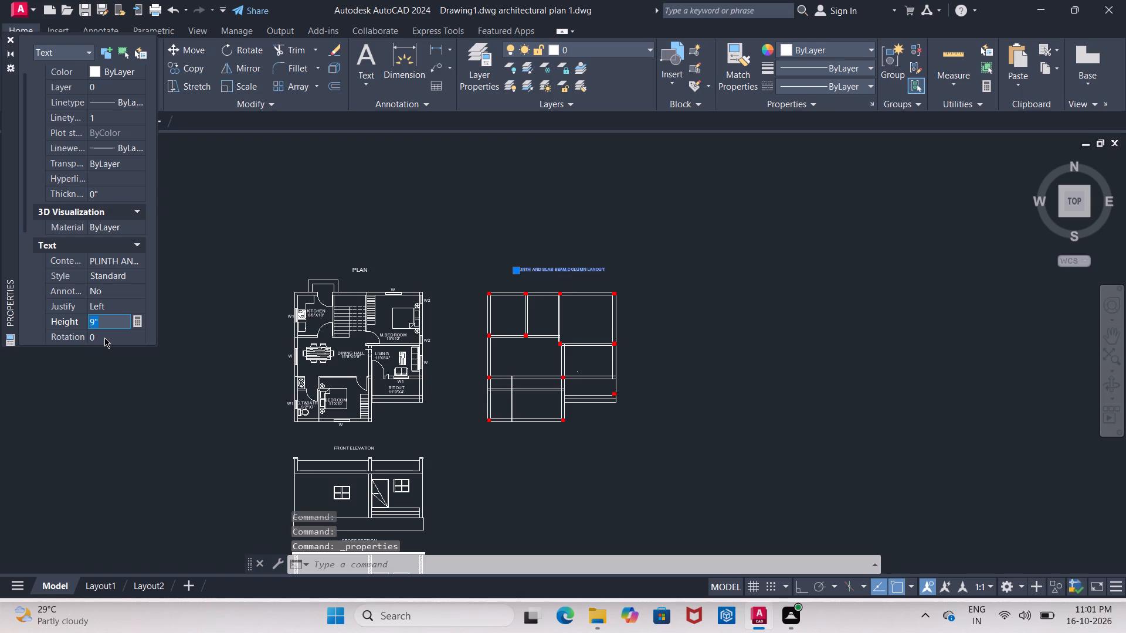
{"action": "key", "text": "BackSpace"}
{"action": "type", "text": "1'"}
{"action": "key", "text": "Return"}
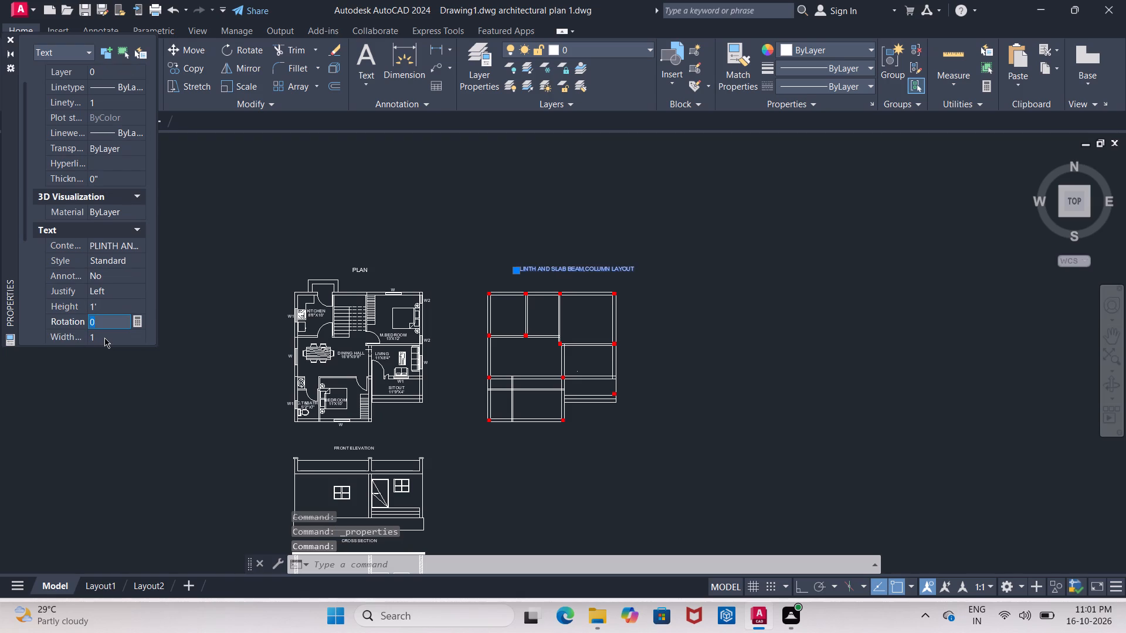
{"action": "left_click", "coordinate": [691, 455]}
{"action": "key", "text": "Escape"}
{"action": "key", "text": "Escape"}
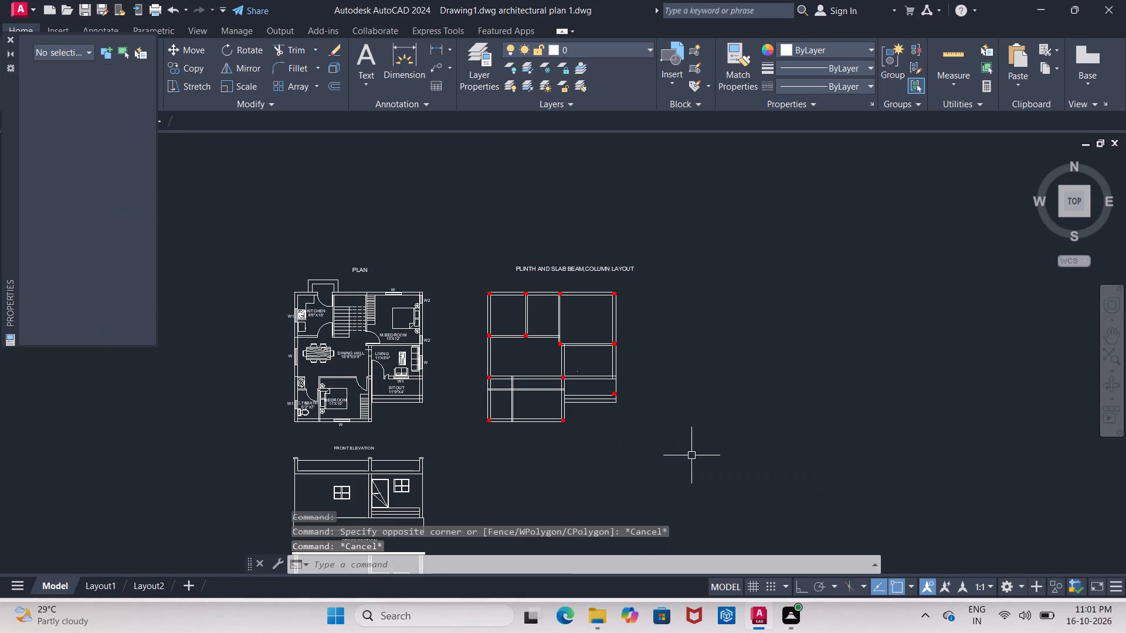
{"action": "key", "text": "Escape"}
{"action": "middle_click", "coordinate": [691, 462]}
{"action": "key", "text": "Escape"}
{"action": "key", "text": "Escape"}
{"action": "middle_click_drag", "start_coordinate": [691, 462], "coordinate": [692, 362]}
{"action": "scroll", "coordinate": [691, 370], "scroll_direction": "down", "scroll_amount": 1}
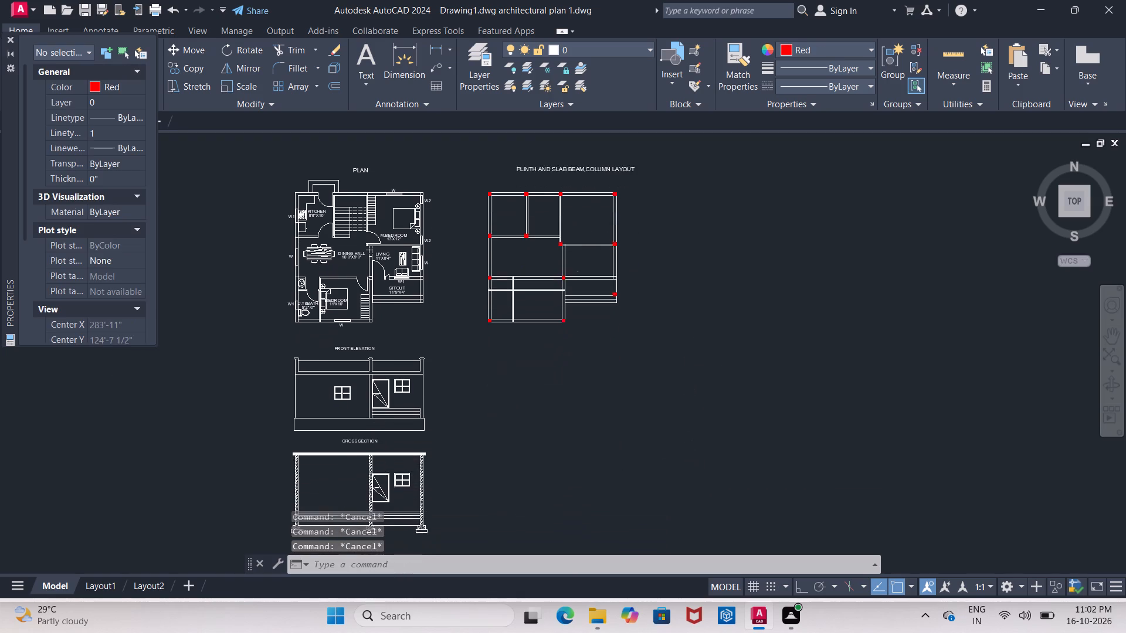
{"action": "key", "text": "Escape"}
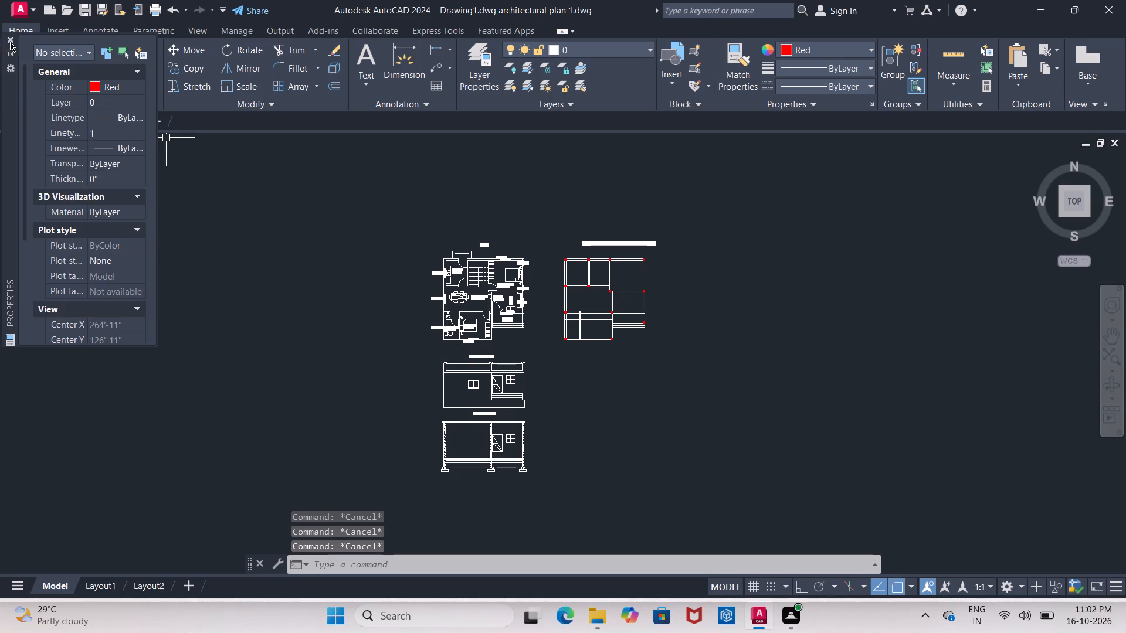
{"action": "left_click", "coordinate": [10, 42]}
Set the text height of the FRONT ELEVATION title to 1'.
{"action": "middle_click_drag", "start_coordinate": [219, 360], "coordinate": [230, 227]}
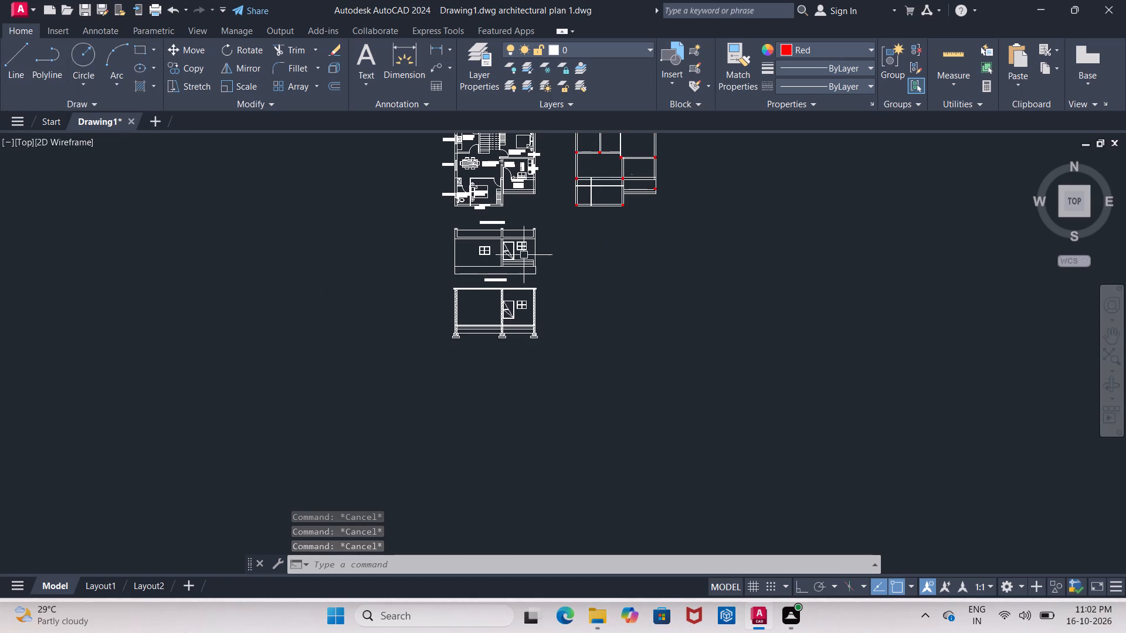
{"action": "scroll", "coordinate": [501, 227], "scroll_direction": "up", "scroll_amount": 3}
{"action": "left_click", "coordinate": [485, 218]}
{"action": "right_click", "coordinate": [485, 218]}
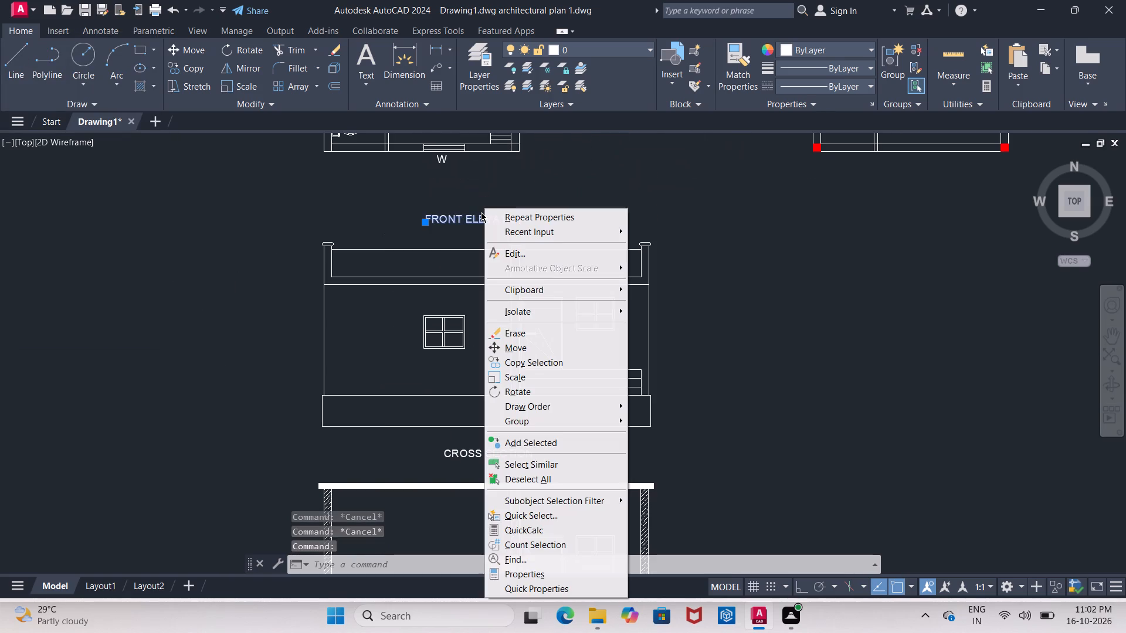
{"action": "left_click", "coordinate": [542, 578]}
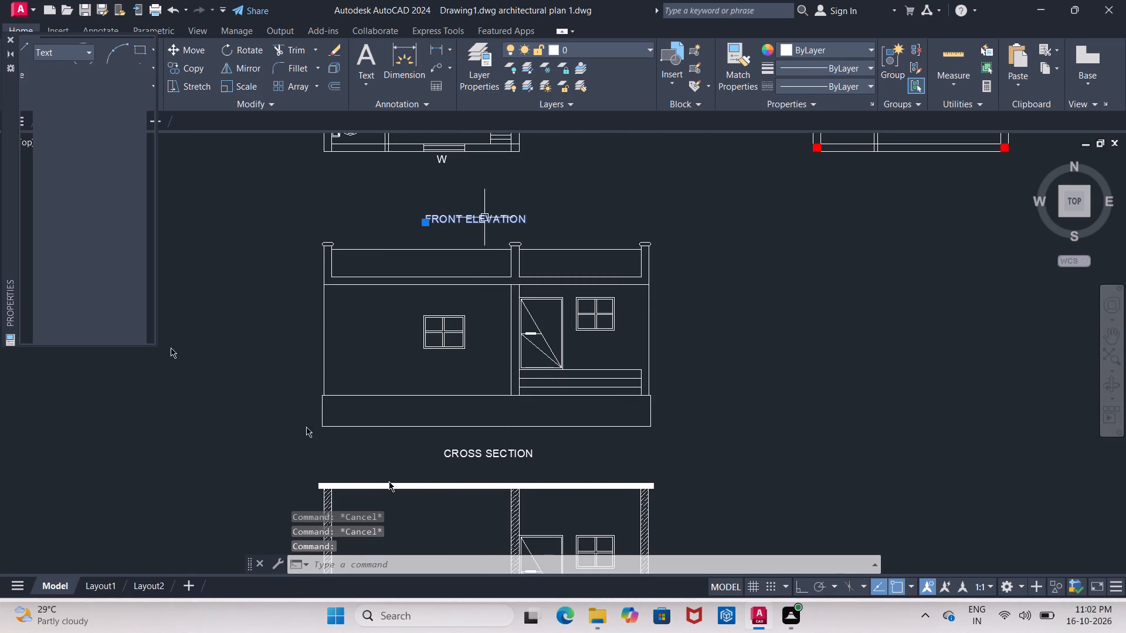
{"action": "left_click", "coordinate": [98, 333]}
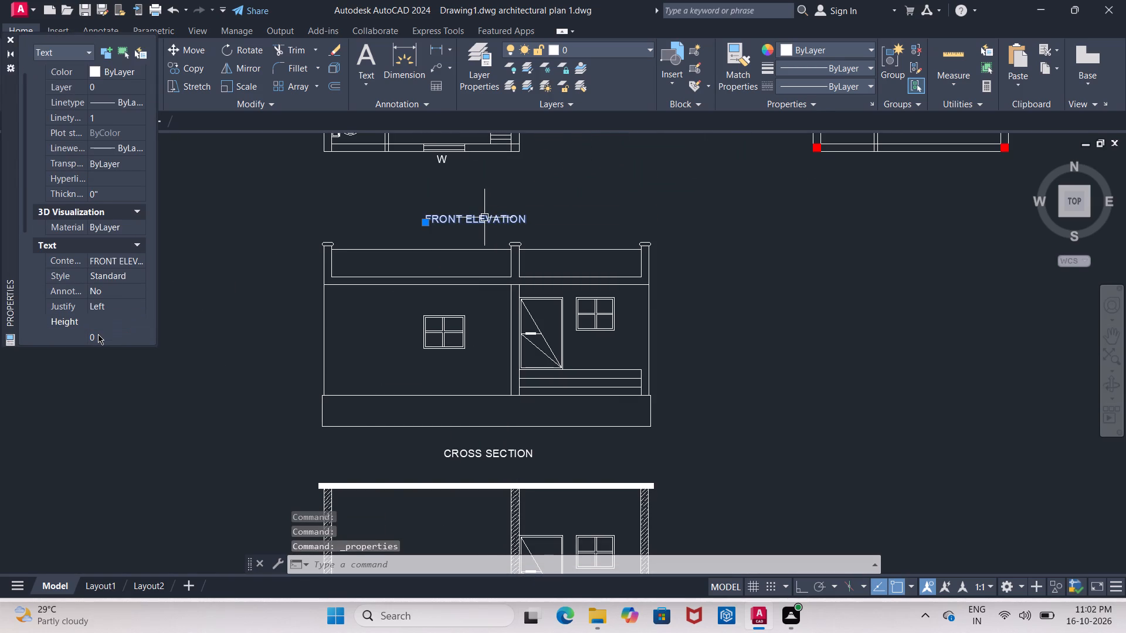
{"action": "key", "text": "BackSpace"}
{"action": "type", "text": "1'"}
{"action": "key", "text": "Return"}
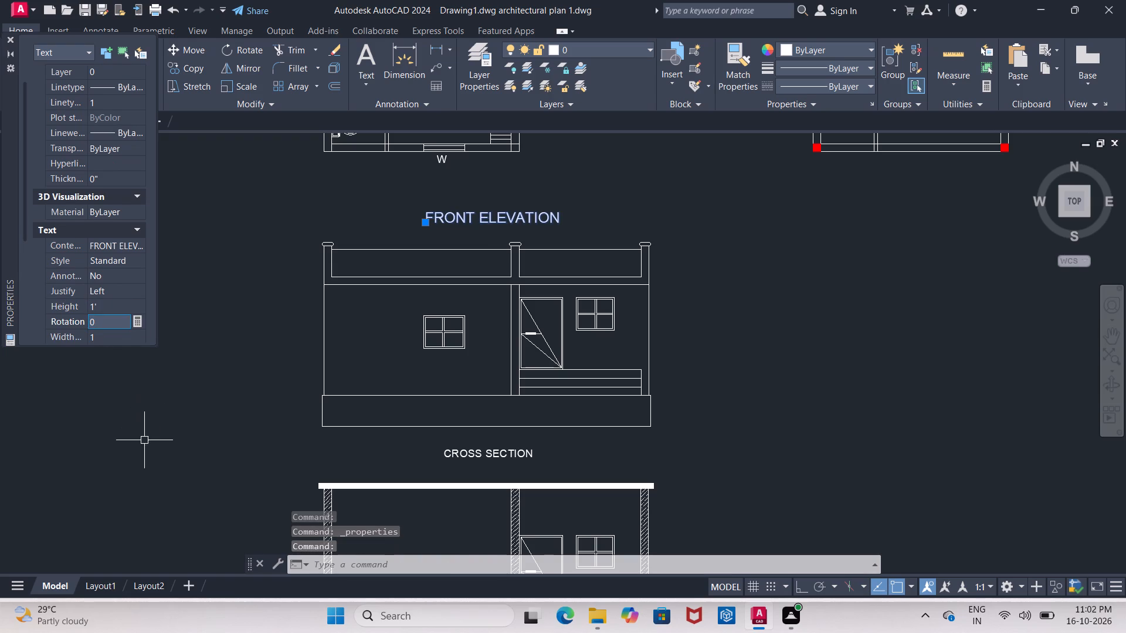
{"action": "left_click", "coordinate": [144, 440]}
{"action": "key", "text": "Escape"}
{"action": "key", "text": "Escape"}
{"action": "key", "text": "Escape"}
Enter a text height of 9" for the CROSS SECTION title above the section drawing.
{"action": "middle_click_drag", "start_coordinate": [155, 454], "coordinate": [133, 382]}
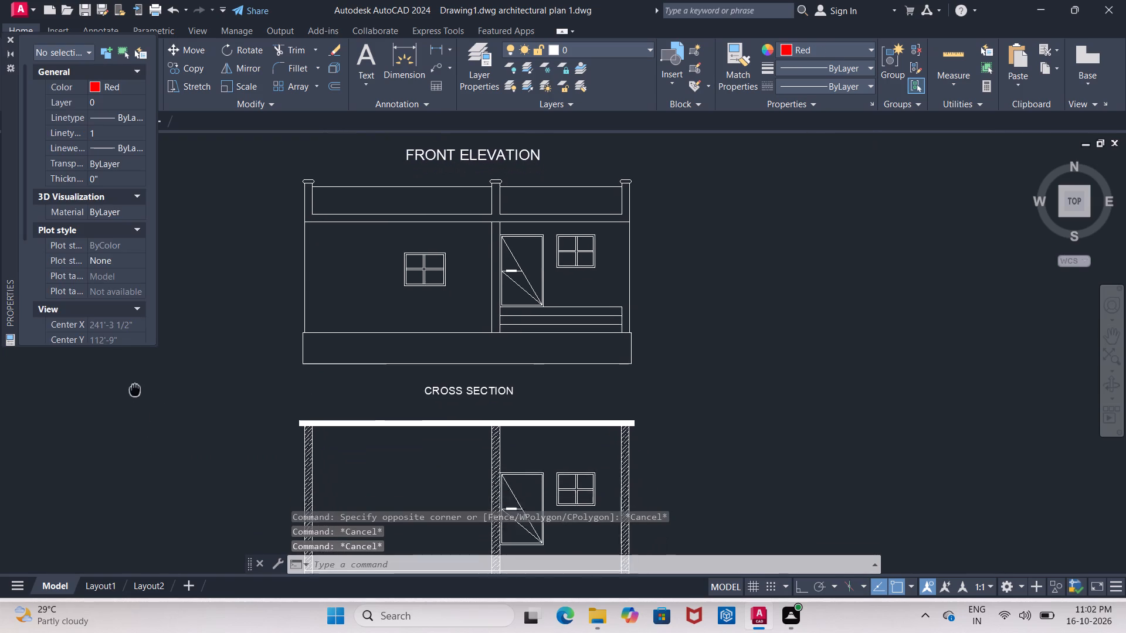
{"action": "middle_click_drag", "start_coordinate": [133, 382], "coordinate": [129, 368]}
{"action": "left_click", "coordinate": [439, 366]}
{"action": "right_click", "coordinate": [439, 366]}
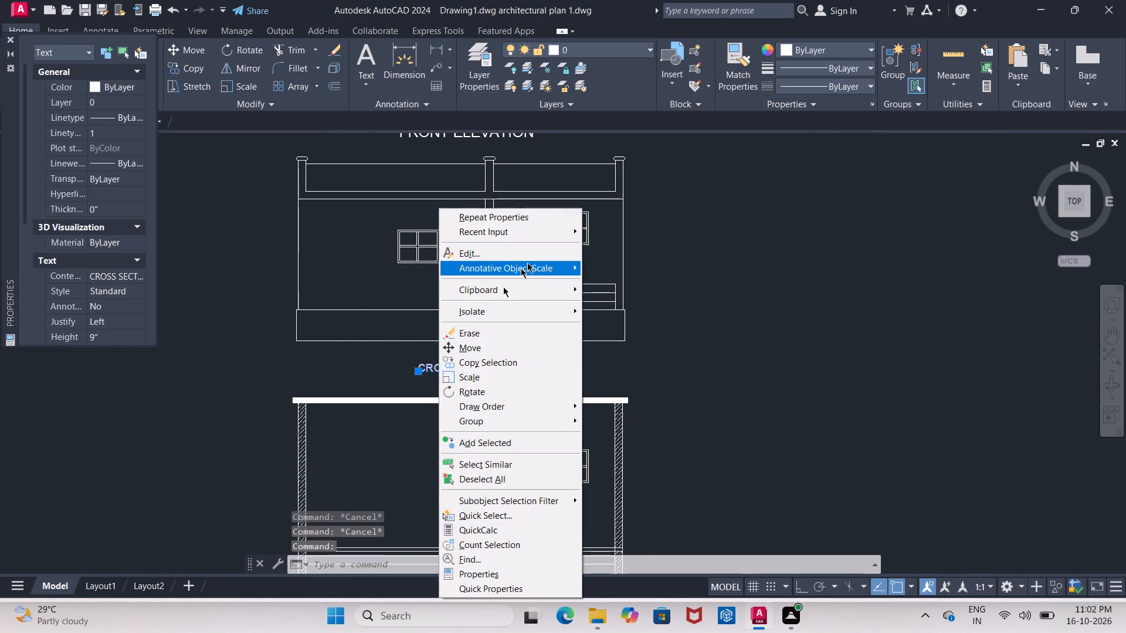
{"action": "left_click", "coordinate": [539, 574]}
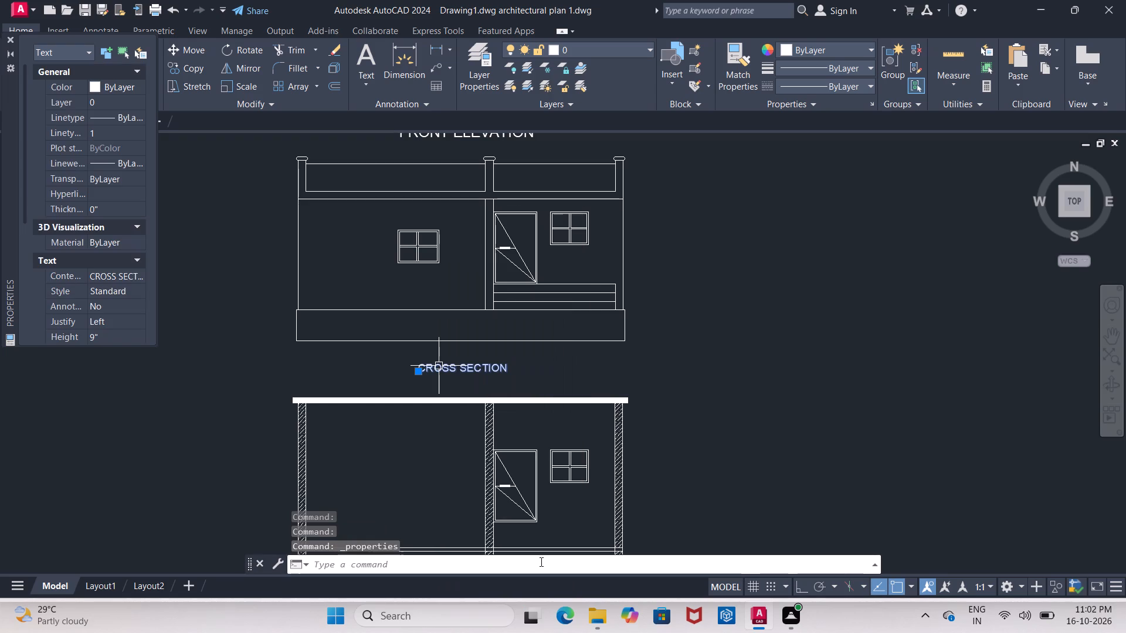
{"action": "left_click", "coordinate": [91, 335]}
{"action": "type", "text": "9'"}
{"action": "key", "text": "Return"}
{"action": "left_click", "coordinate": [700, 360]}
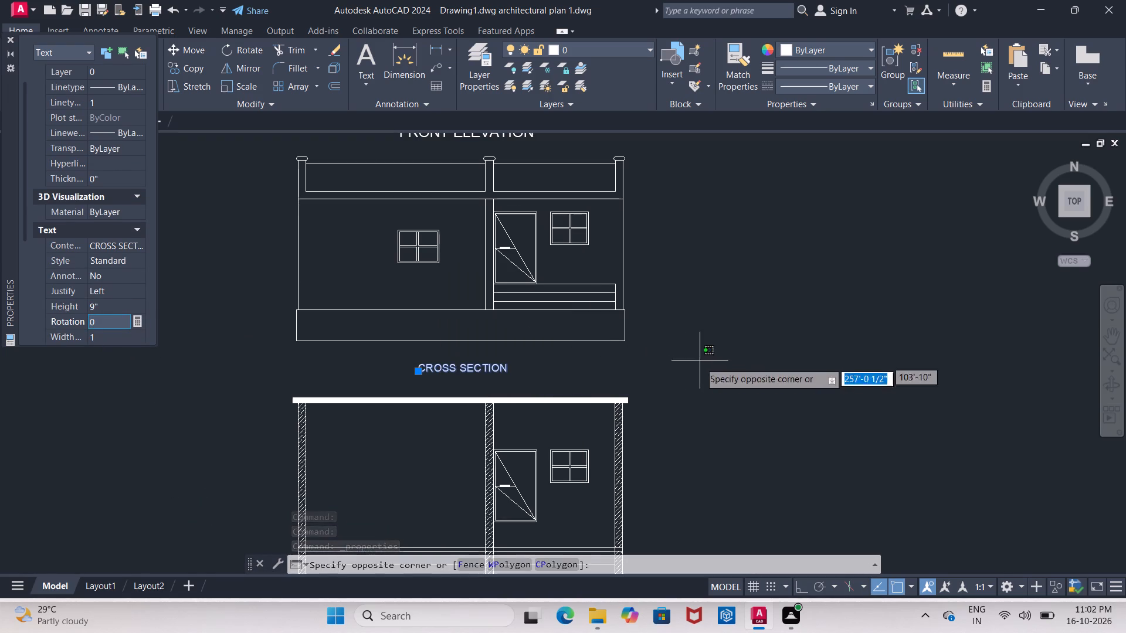
{"action": "left_click", "coordinate": [712, 369]}
{"action": "key", "text": "Escape"}
{"action": "key", "text": "Escape"}
{"action": "key", "text": "Escape"}
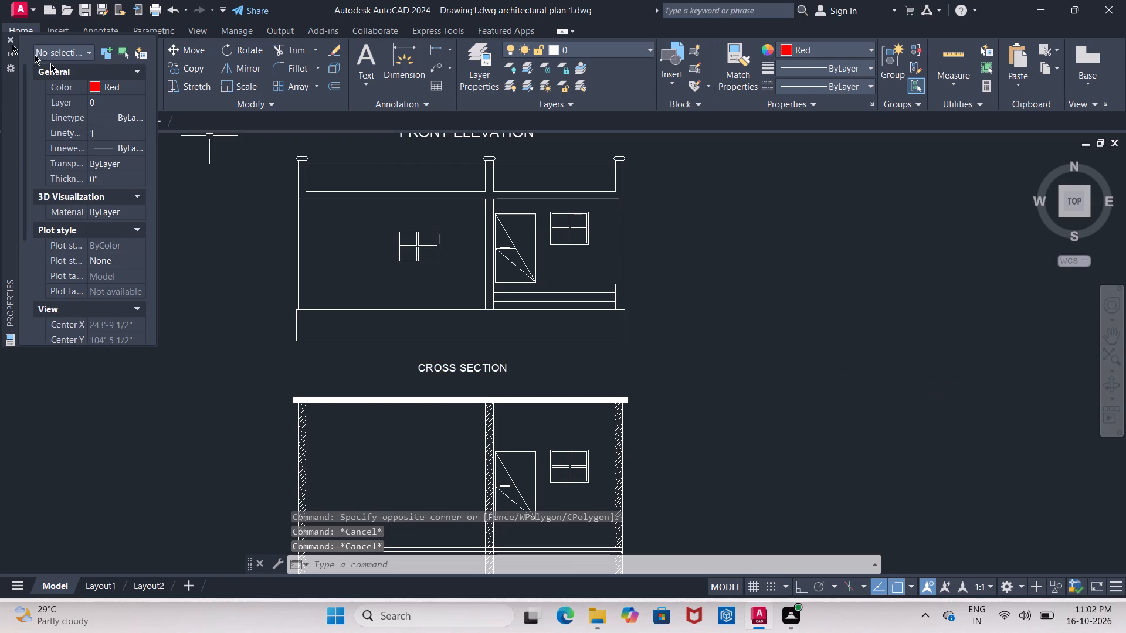
{"action": "left_click", "coordinate": [7, 38]}
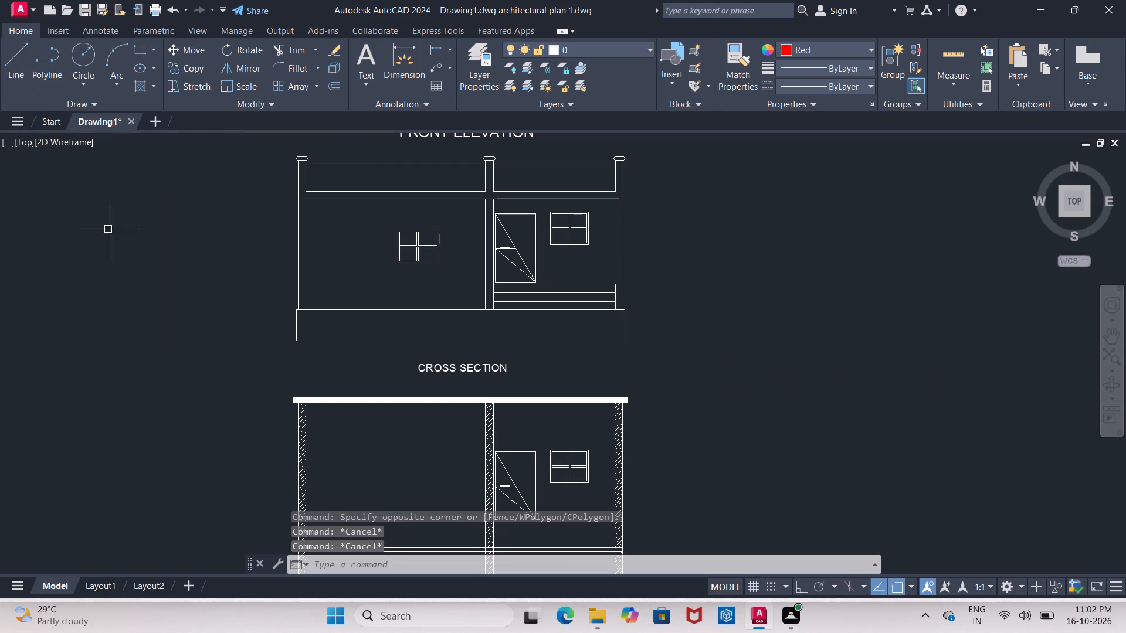
Examine the sizes and placement of the titles above the plan, column layout, elevation and section.
{"action": "scroll", "coordinate": [116, 247], "scroll_direction": "down", "scroll_amount": 3}
{"action": "middle_click_drag", "start_coordinate": [143, 275], "coordinate": [290, 437]}
{"action": "scroll", "coordinate": [354, 286], "scroll_direction": "up", "scroll_amount": 2}
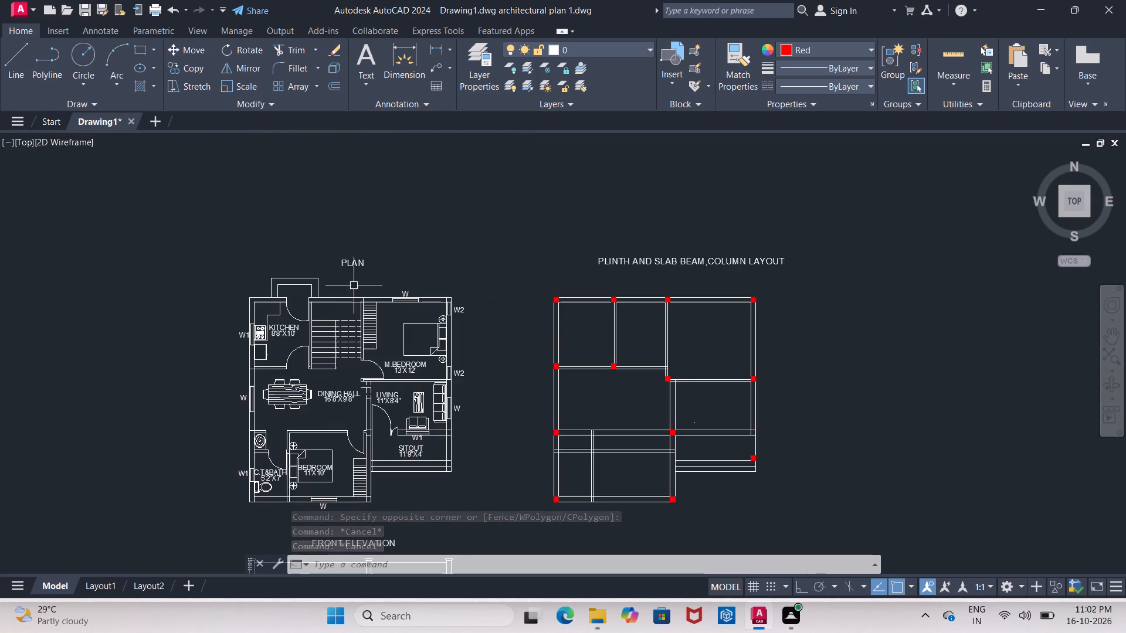
{"action": "scroll", "coordinate": [365, 287], "scroll_direction": "up", "scroll_amount": 2}
{"action": "scroll", "coordinate": [364, 280], "scroll_direction": "down", "scroll_amount": 1}
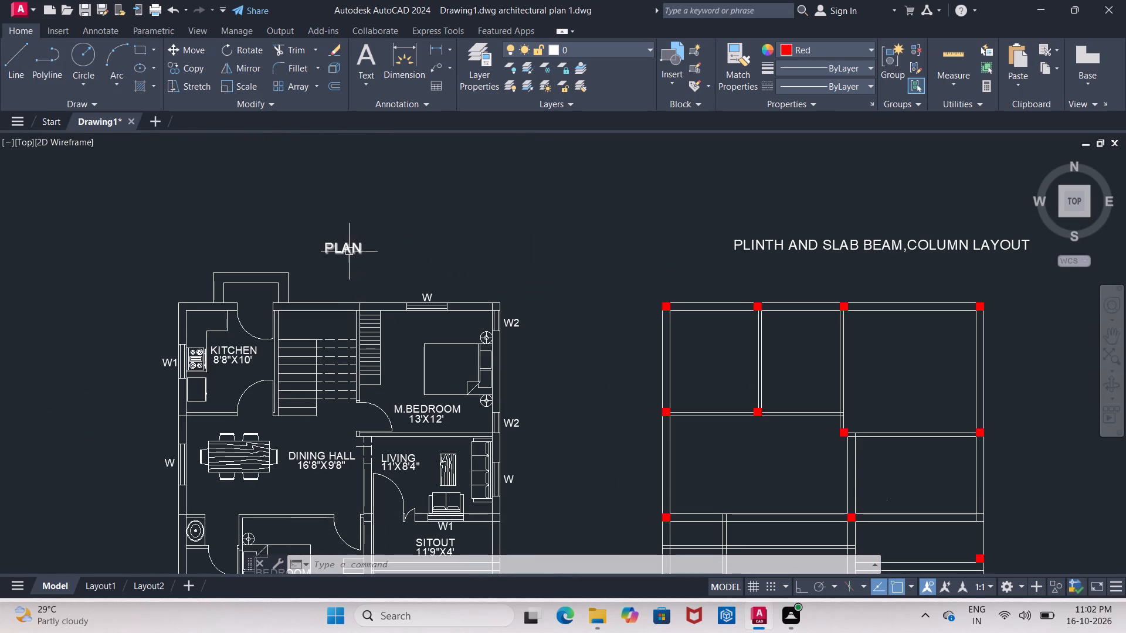
{"action": "left_click", "coordinate": [349, 251]}
{"action": "scroll", "coordinate": [521, 261], "scroll_direction": "down", "scroll_amount": 2}
{"action": "middle_click_drag", "start_coordinate": [500, 252], "coordinate": [460, 210]}
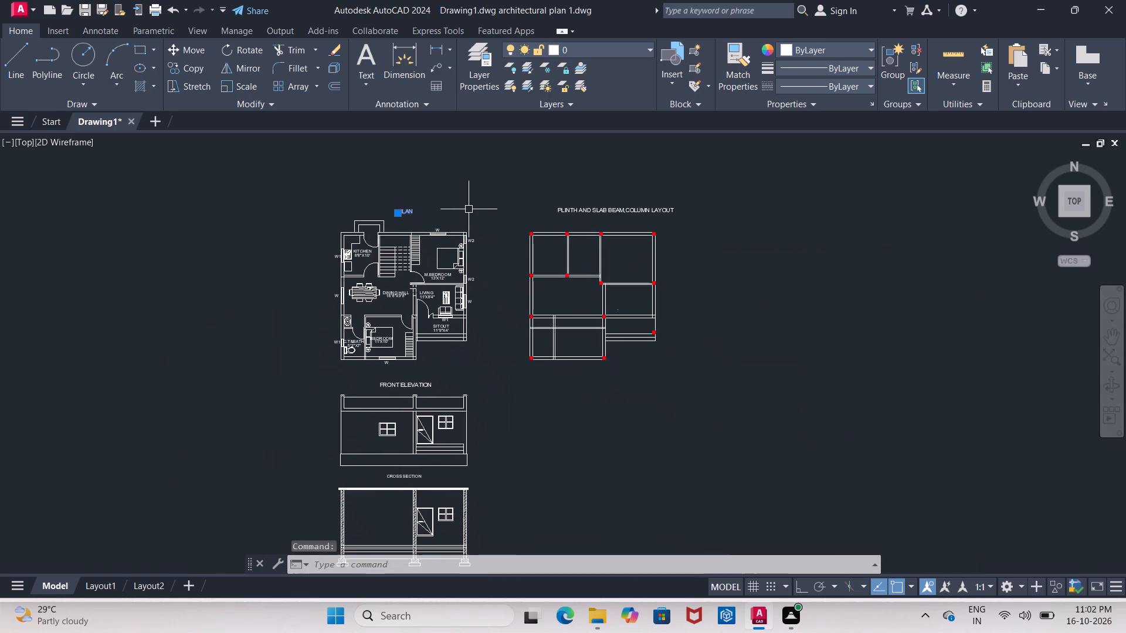
{"action": "key", "text": "Escape"}
{"action": "key", "text": "Escape"}
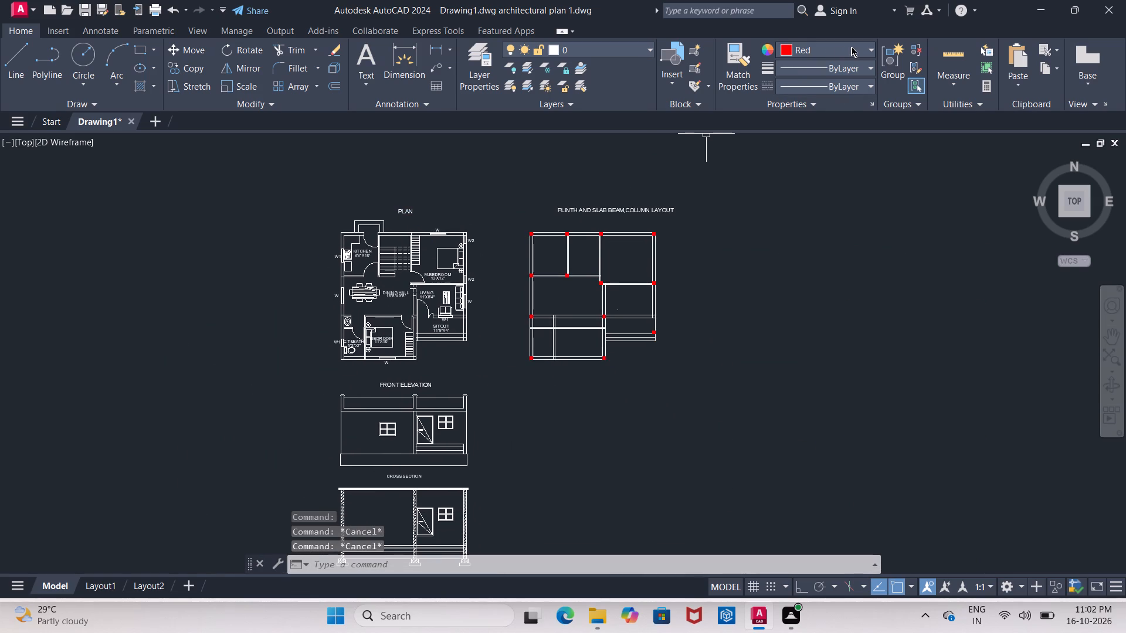
Set the current colour to cyan and draw a loose sample line in the empty area beside the plan.
{"action": "left_click", "coordinate": [852, 47]}
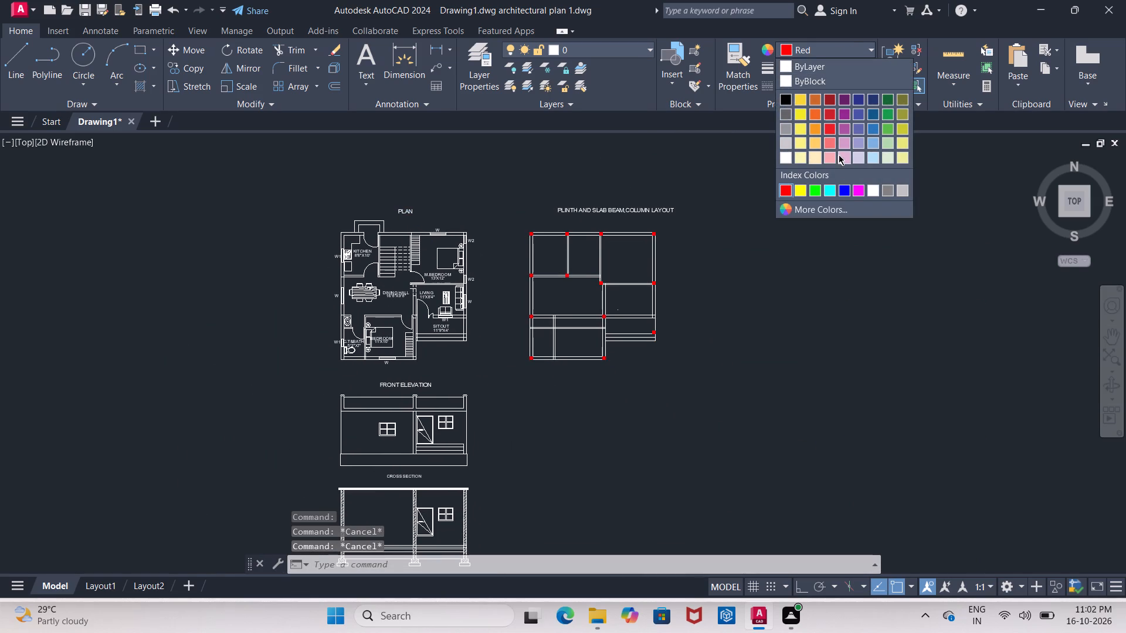
{"action": "left_click", "coordinate": [827, 192]}
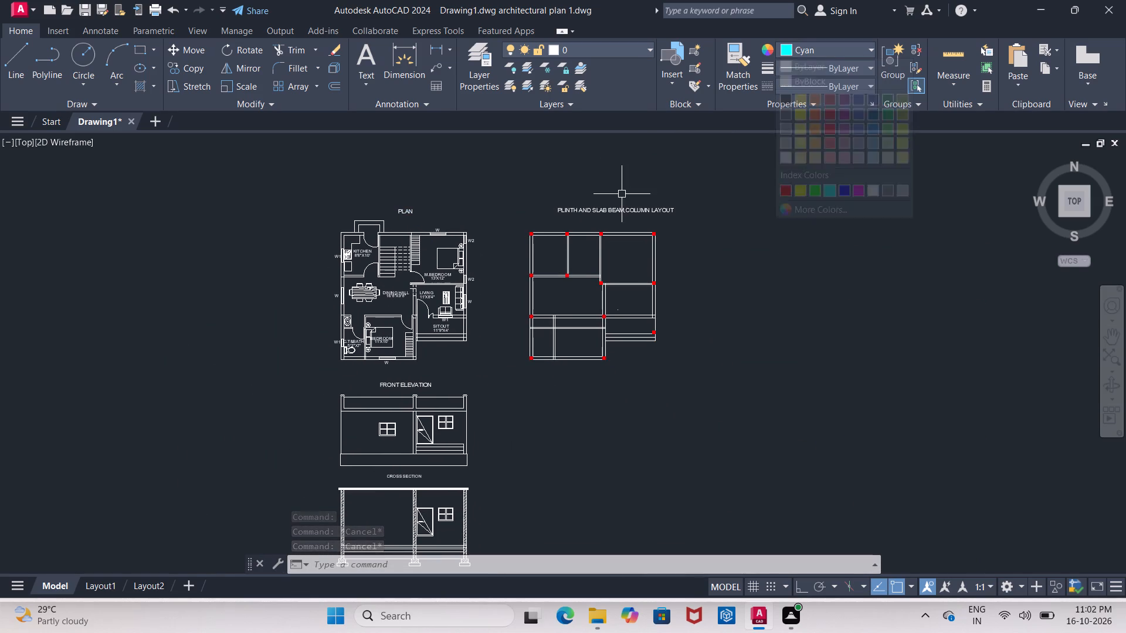
{"action": "left_click_drag", "start_coordinate": [18, 52], "coordinate": [23, 67]}
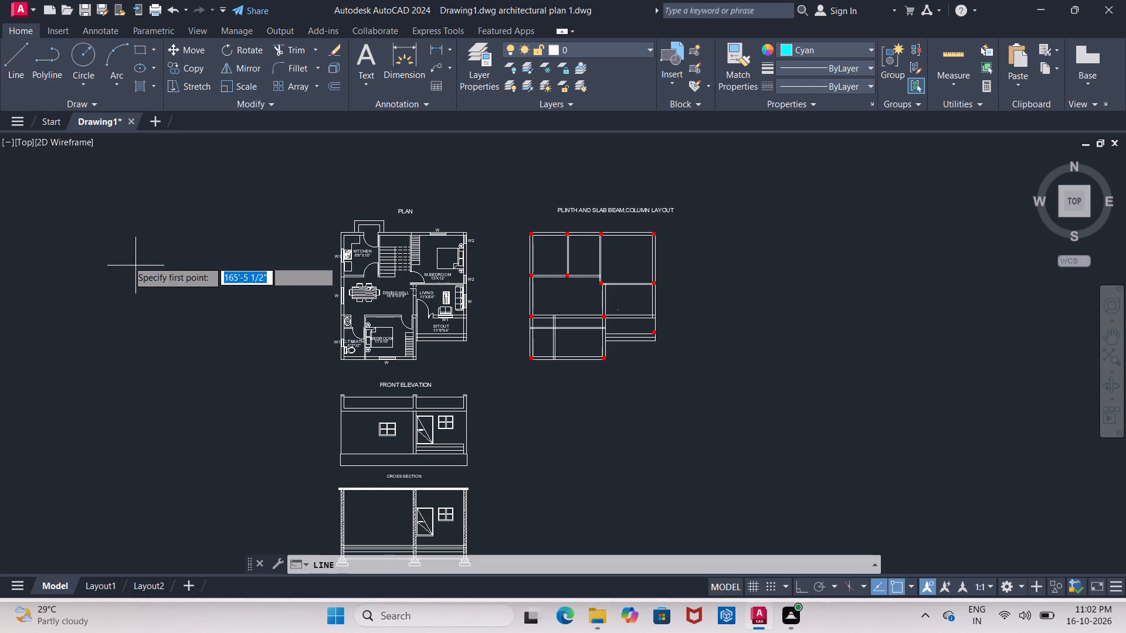
{"action": "left_click_drag", "start_coordinate": [81, 239], "coordinate": [86, 239]}
{"action": "left_click", "coordinate": [216, 241]}
{"action": "key", "text": "Escape"}
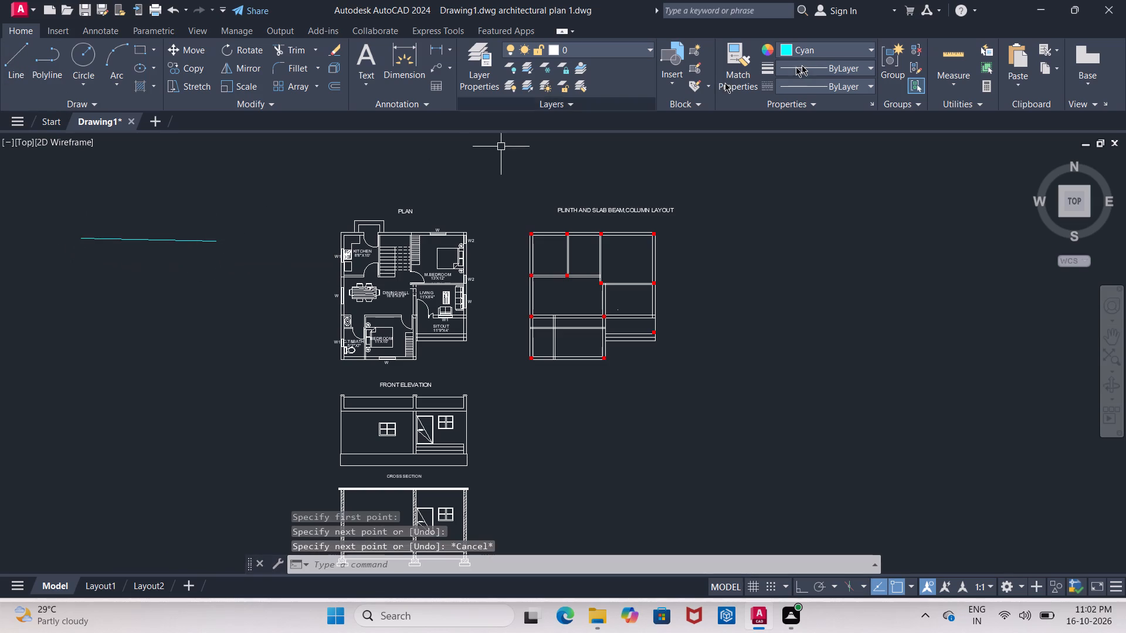
Match the cyan sample line's properties onto the PLAN, PLINTH AND SLAB BEAM,COLUMN LAYOUT, FRONT ELEVATION and CROSS SECTION titles.
{"action": "left_click", "coordinate": [737, 53]}
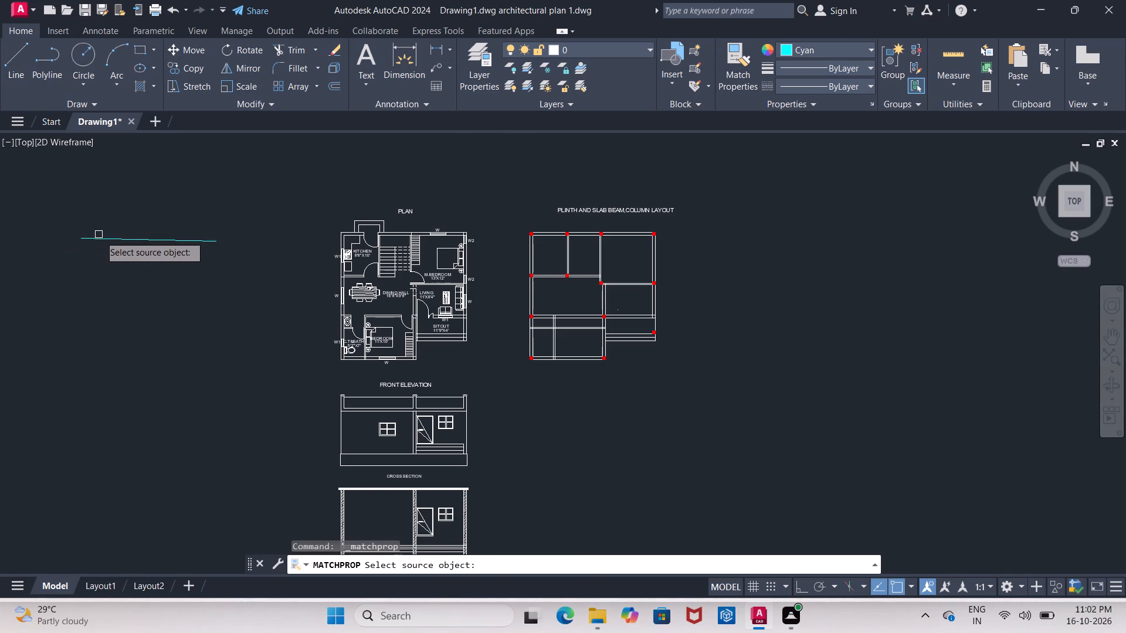
{"action": "left_click", "coordinate": [100, 236]}
{"action": "left_click", "coordinate": [406, 210]}
{"action": "left_click", "coordinate": [613, 210]}
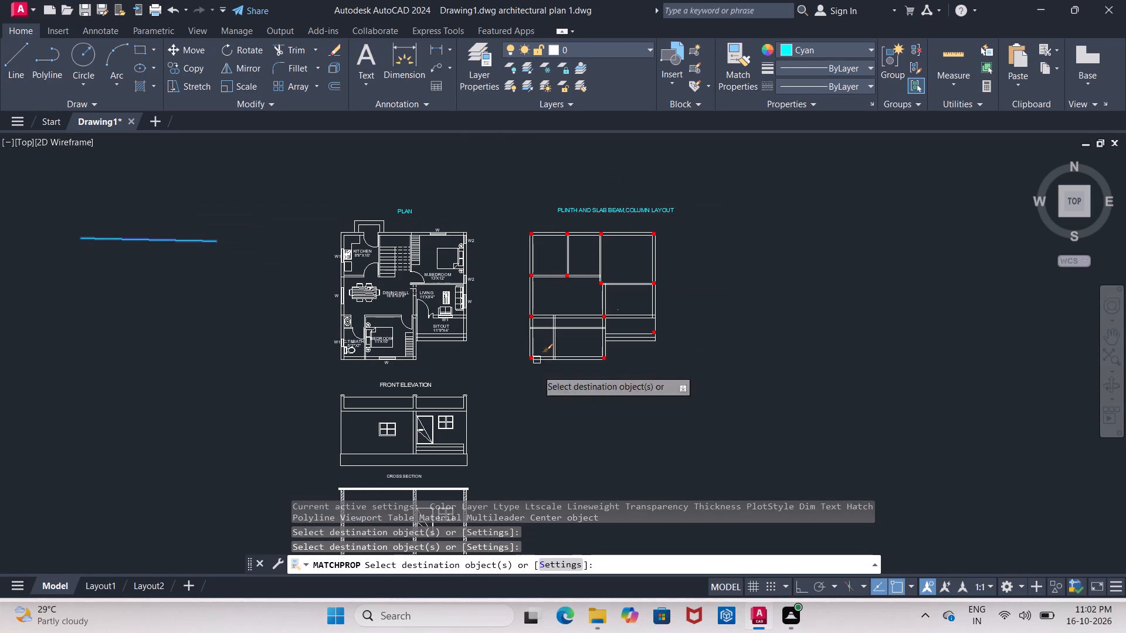
{"action": "middle_click_drag", "start_coordinate": [534, 395], "coordinate": [518, 270]}
{"action": "left_click", "coordinate": [401, 256]}
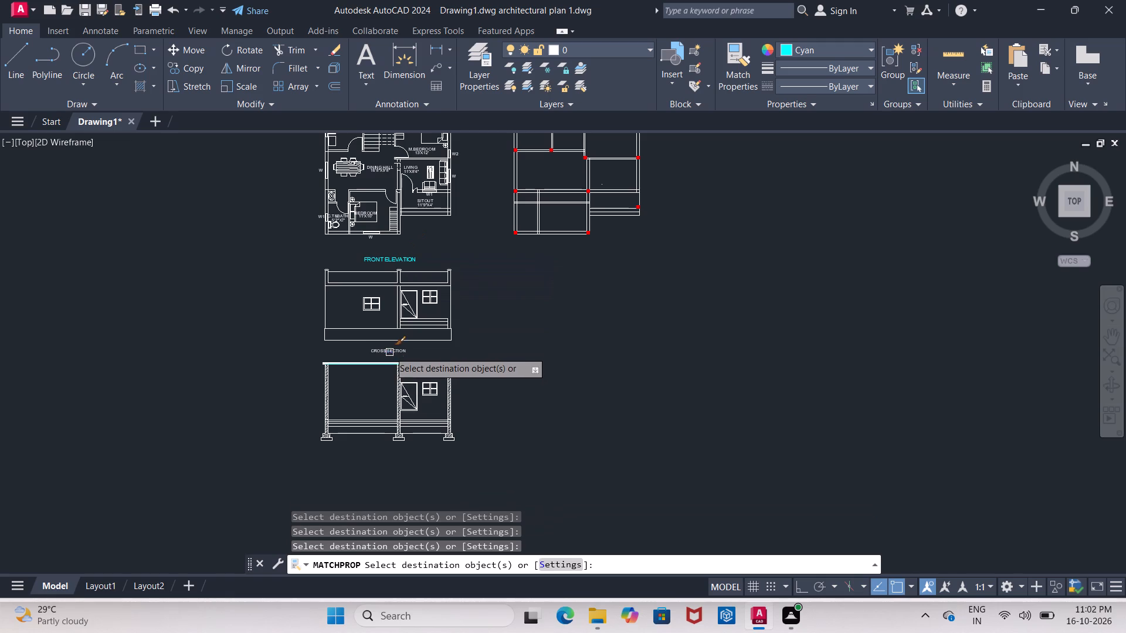
{"action": "left_click", "coordinate": [389, 351]}
{"action": "middle_click_drag", "start_coordinate": [202, 329], "coordinate": [243, 382]}
{"action": "key", "text": "Escape"}
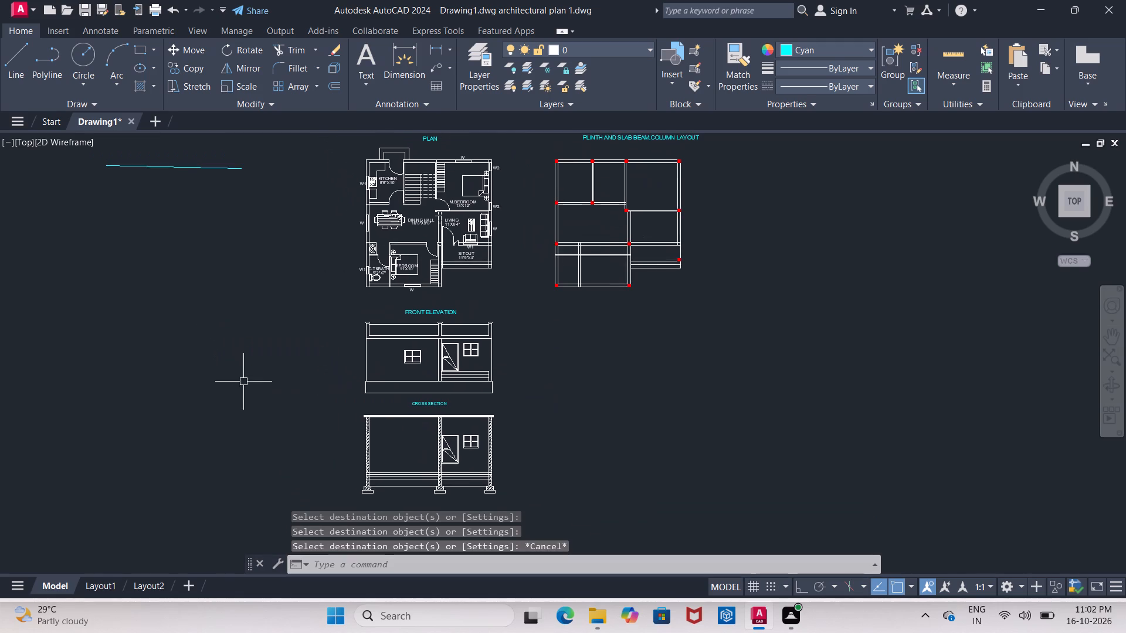
Set the current colour to green and draw a loose sample line below the cyan one.
{"action": "scroll", "coordinate": [248, 382], "scroll_direction": "down", "scroll_amount": 1}
{"action": "middle_click_drag", "start_coordinate": [248, 382], "coordinate": [239, 360]}
{"action": "scroll", "coordinate": [232, 355], "scroll_direction": "up", "scroll_amount": 1}
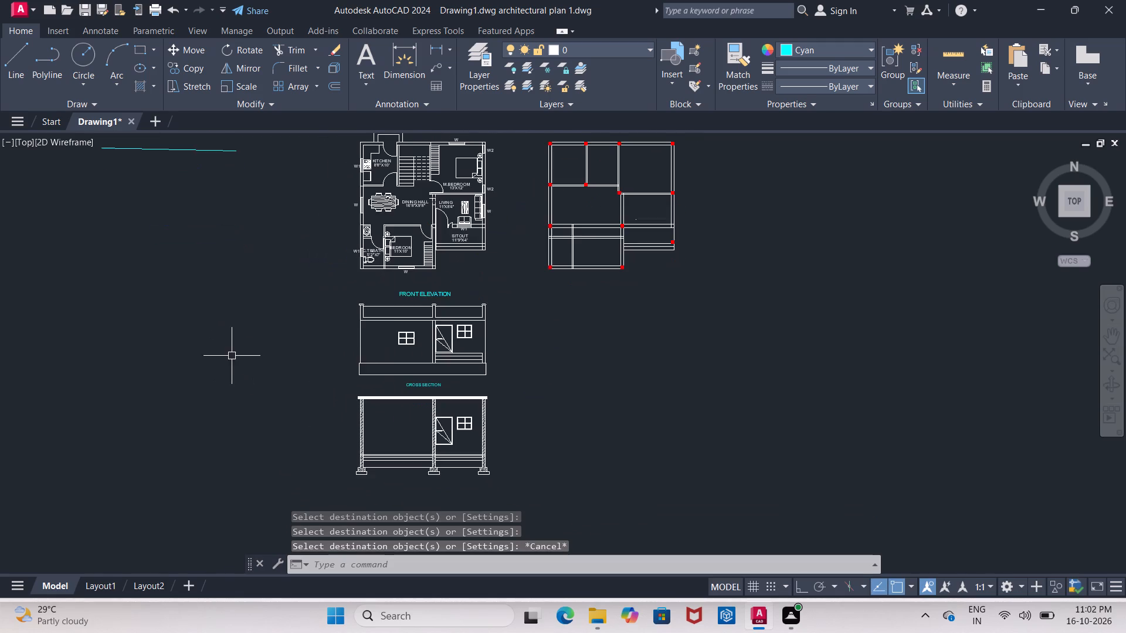
{"action": "middle_click_drag", "start_coordinate": [232, 356], "coordinate": [223, 364]}
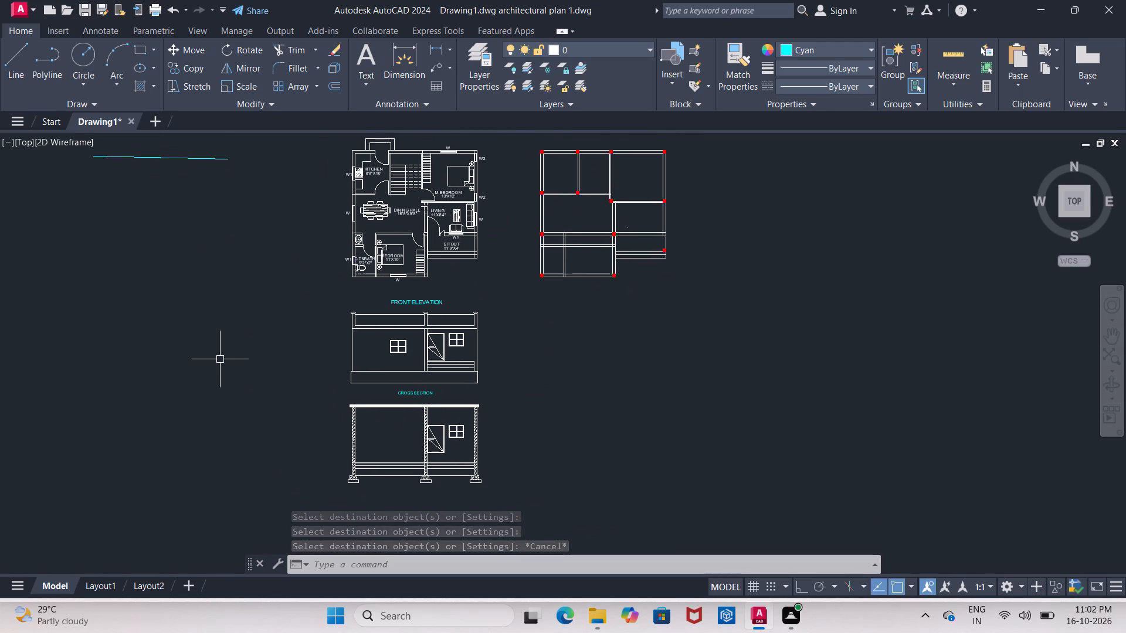
{"action": "middle_click_drag", "start_coordinate": [220, 359], "coordinate": [179, 377]}
{"action": "middle_click_drag", "start_coordinate": [225, 323], "coordinate": [215, 336]}
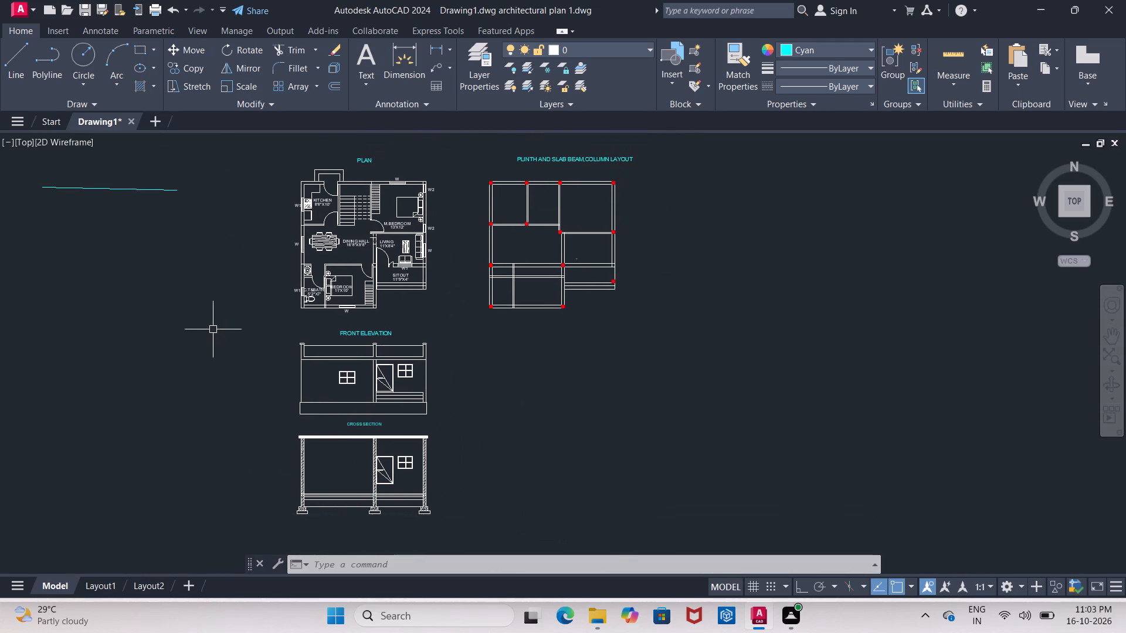
{"action": "key", "text": "Escape"}
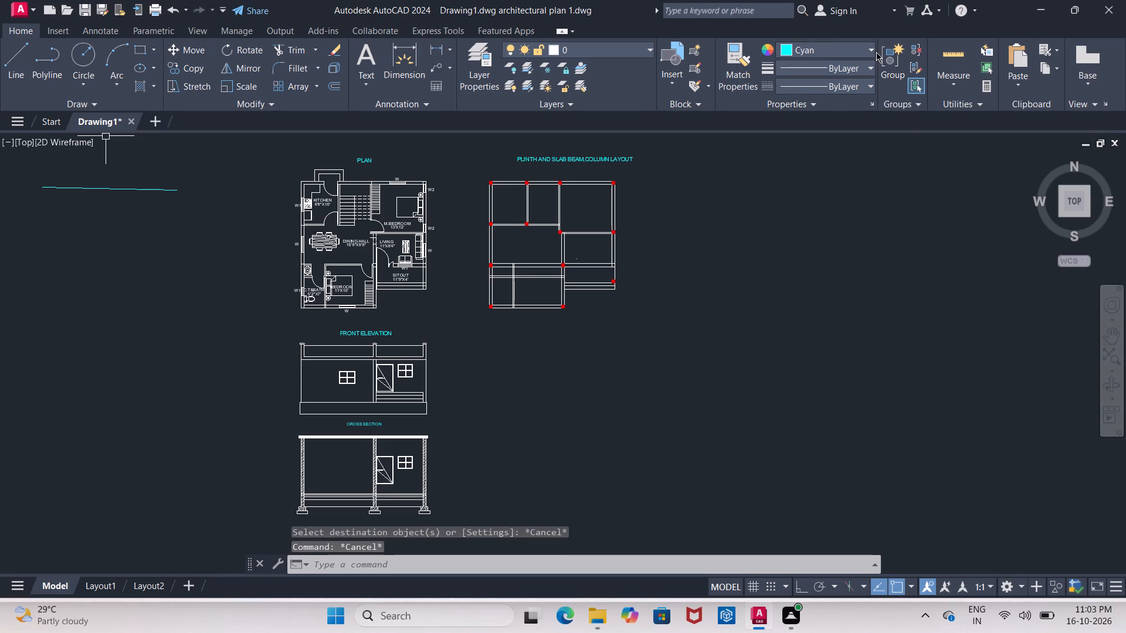
{"action": "left_click", "coordinate": [866, 52]}
{"action": "left_click", "coordinate": [813, 186]}
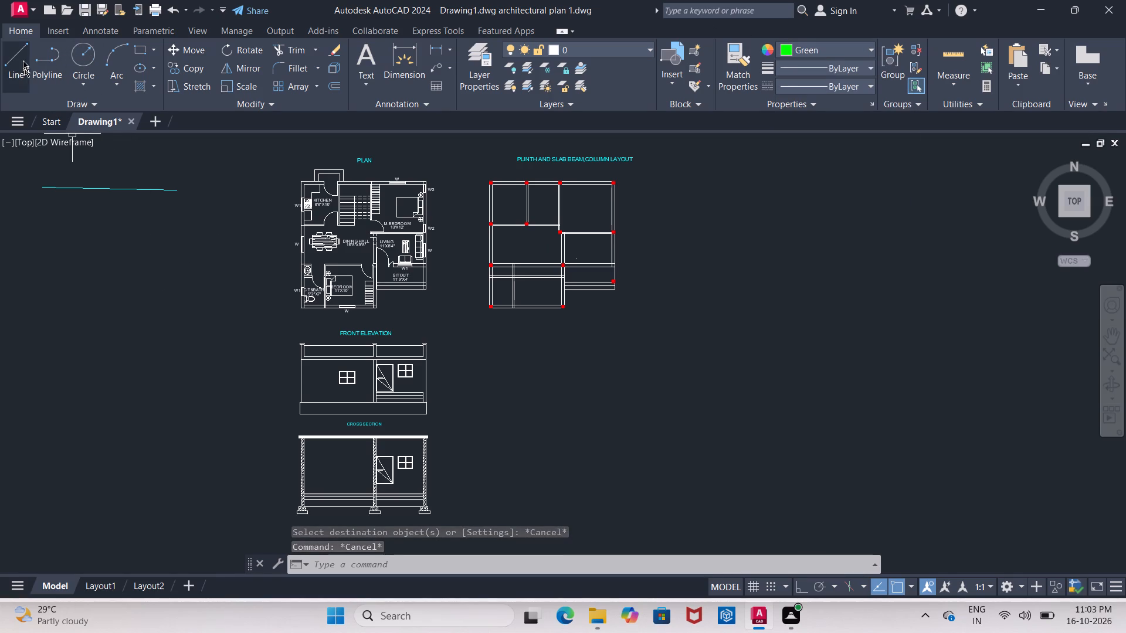
{"action": "left_click", "coordinate": [19, 63]}
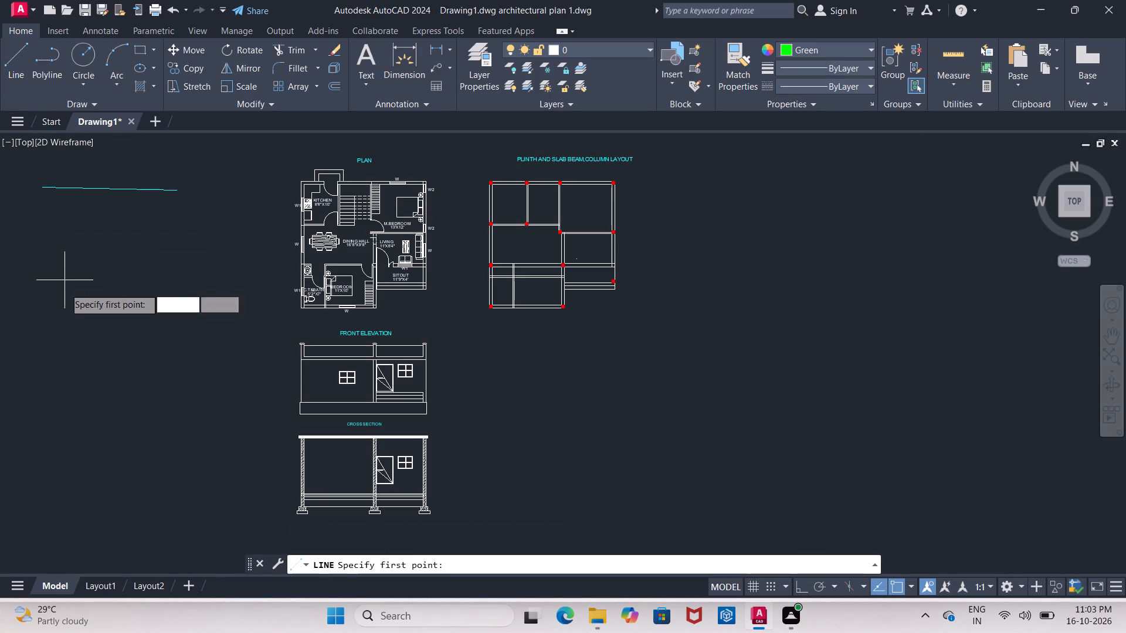
{"action": "left_click_drag", "start_coordinate": [49, 268], "coordinate": [57, 271]}
{"action": "left_click", "coordinate": [146, 300]}
{"action": "key", "text": "Escape"}
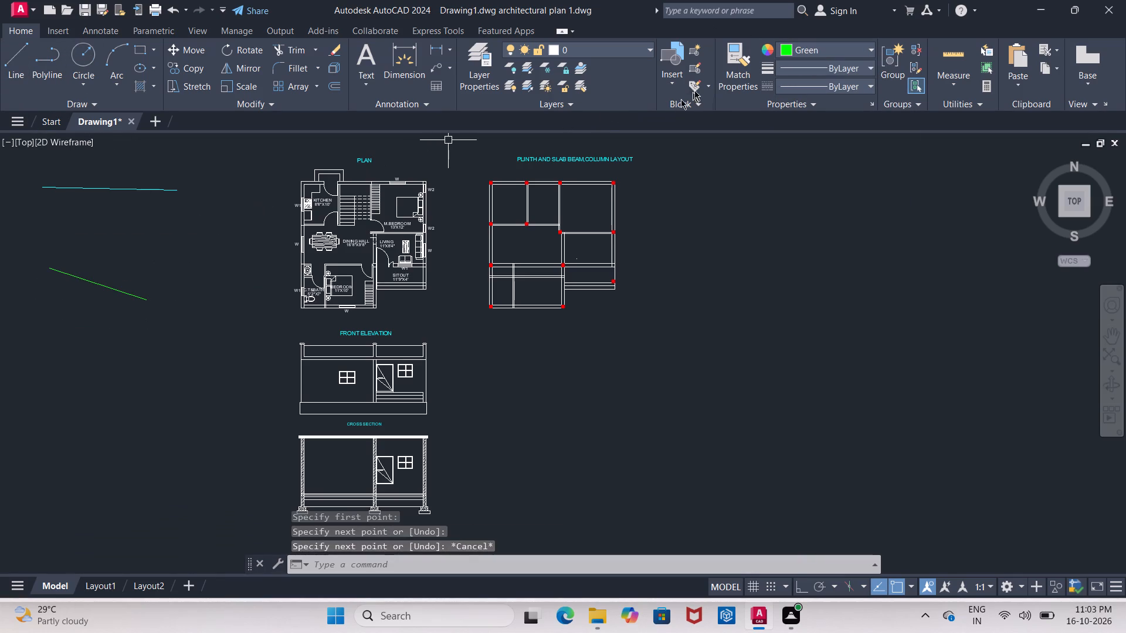
Match the green sample line's properties onto the 11'X10' bedroom's W window and the C.T&BATH W1 window in the plan.
{"action": "left_click", "coordinate": [732, 55]}
{"action": "left_click", "coordinate": [77, 288]}
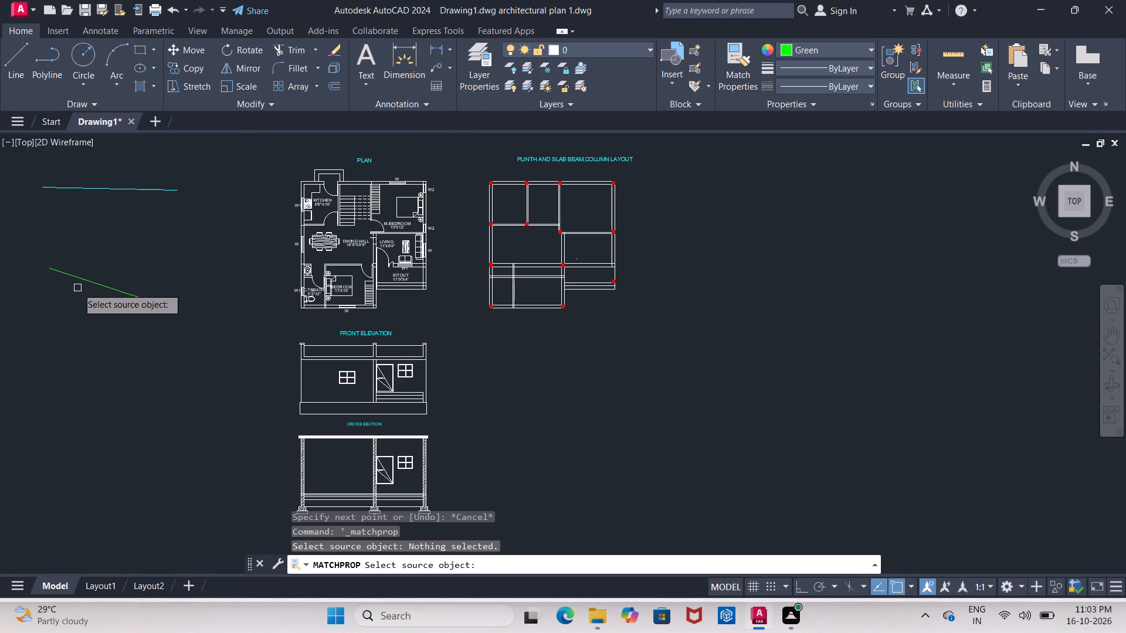
{"action": "left_click", "coordinate": [89, 285]}
{"action": "scroll", "coordinate": [273, 333], "scroll_direction": "up", "scroll_amount": 2}
{"action": "scroll", "coordinate": [330, 311], "scroll_direction": "up", "scroll_amount": 1}
{"action": "middle_click_drag", "start_coordinate": [319, 297], "coordinate": [212, 291]}
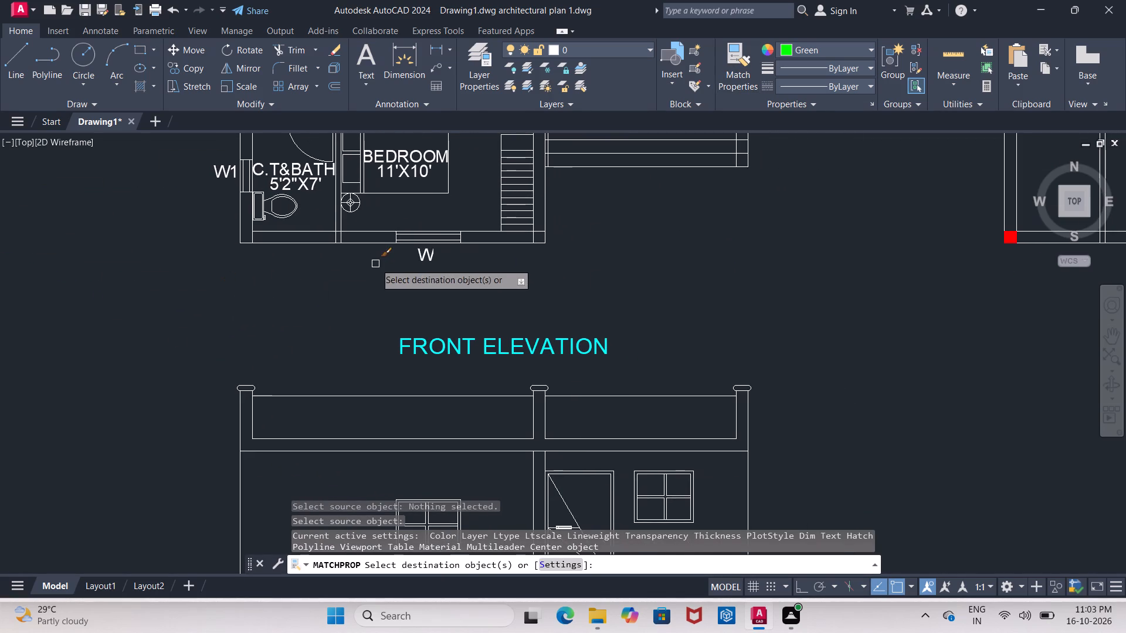
{"action": "left_click", "coordinate": [386, 223]}
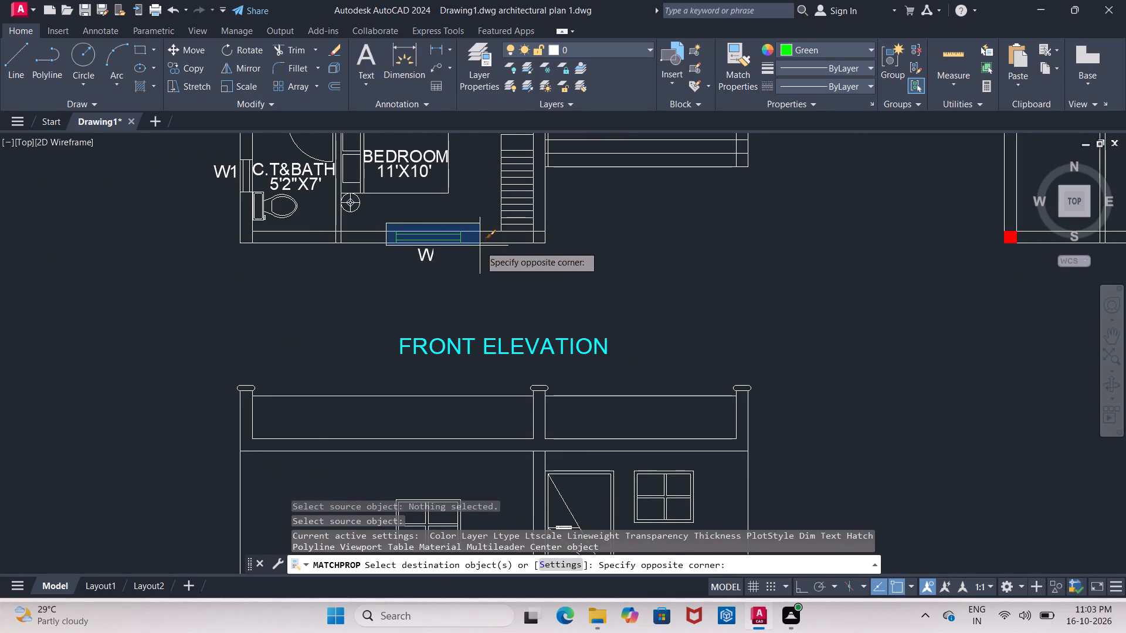
{"action": "left_click", "coordinate": [480, 246]}
{"action": "middle_click_drag", "start_coordinate": [242, 256], "coordinate": [310, 317]}
{"action": "scroll", "coordinate": [298, 249], "scroll_direction": "up", "scroll_amount": 2}
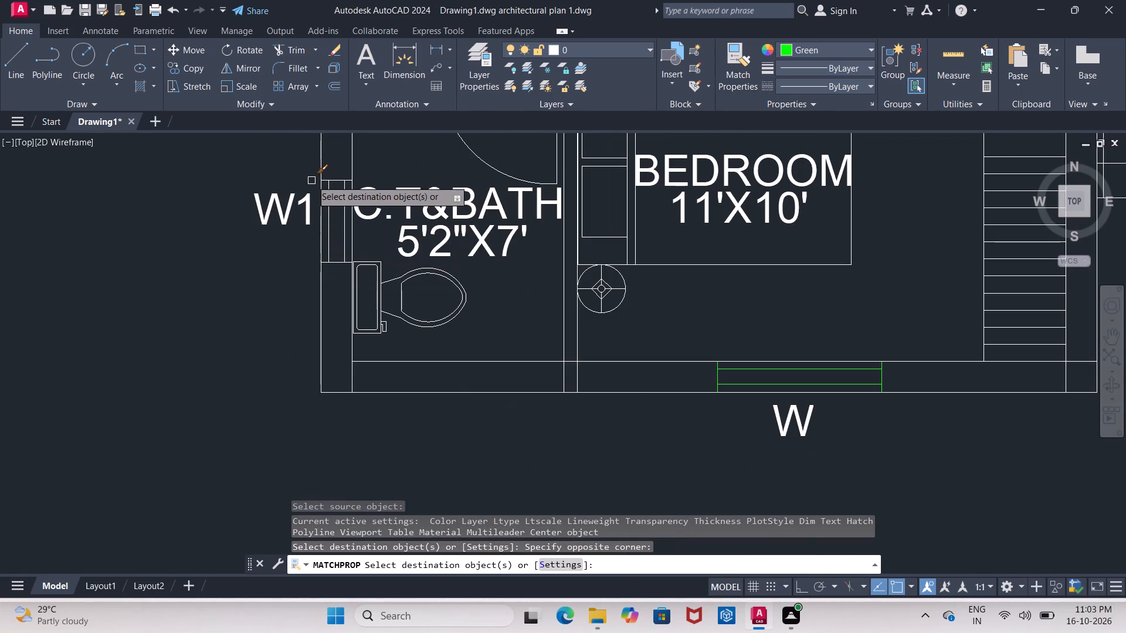
{"action": "left_click", "coordinate": [310, 175]}
{"action": "left_click", "coordinate": [364, 263]}
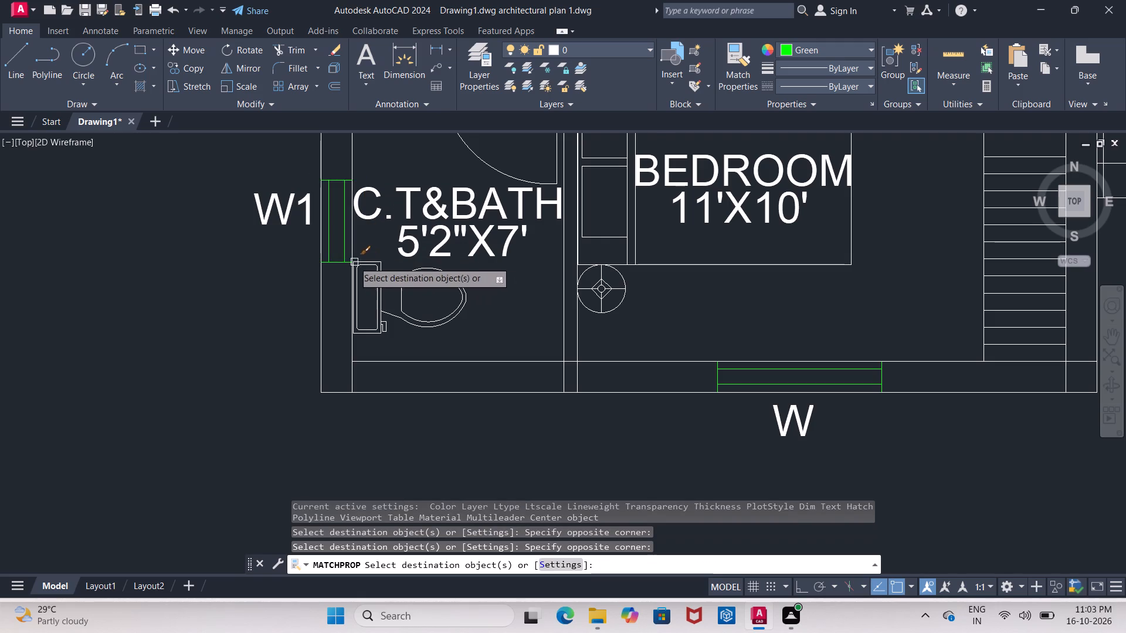
Apply the green line's properties to the dining hall's W window in the outer wall.
{"action": "scroll", "coordinate": [352, 261], "scroll_direction": "down", "scroll_amount": 2}
{"action": "scroll", "coordinate": [345, 265], "scroll_direction": "up", "scroll_amount": 3}
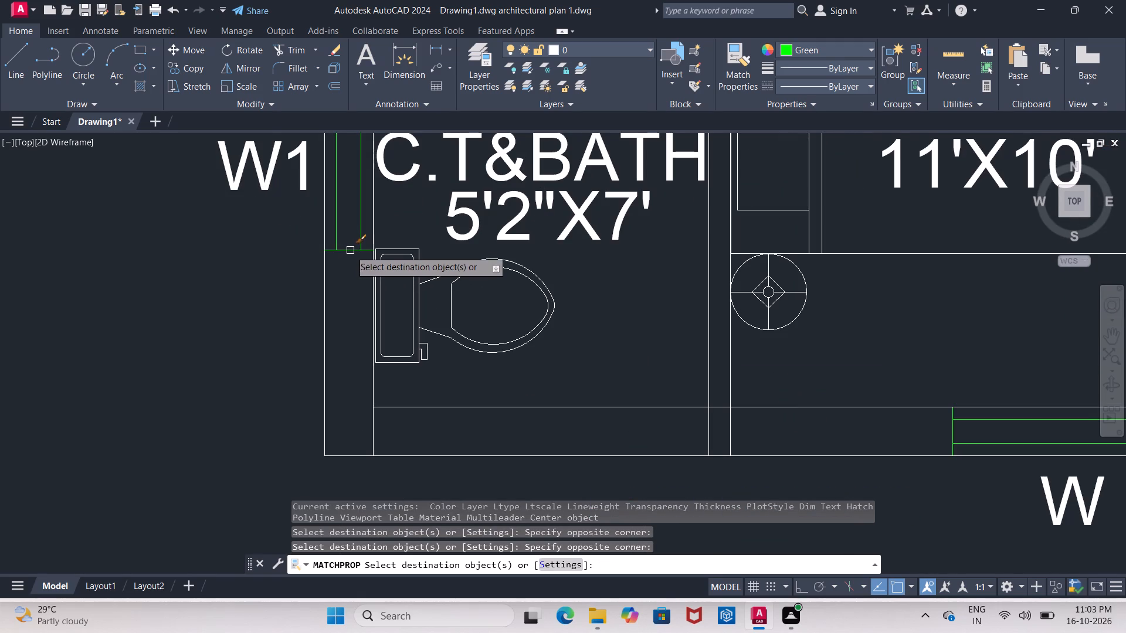
{"action": "middle_click_drag", "start_coordinate": [3, 286], "coordinate": [4, 404]}
{"action": "scroll", "coordinate": [2, 400], "scroll_direction": "down", "scroll_amount": 3}
{"action": "middle_click_drag", "start_coordinate": [71, 271], "coordinate": [100, 315]}
{"action": "scroll", "coordinate": [112, 227], "scroll_direction": "up", "scroll_amount": 2}
{"action": "left_click", "coordinate": [108, 169]}
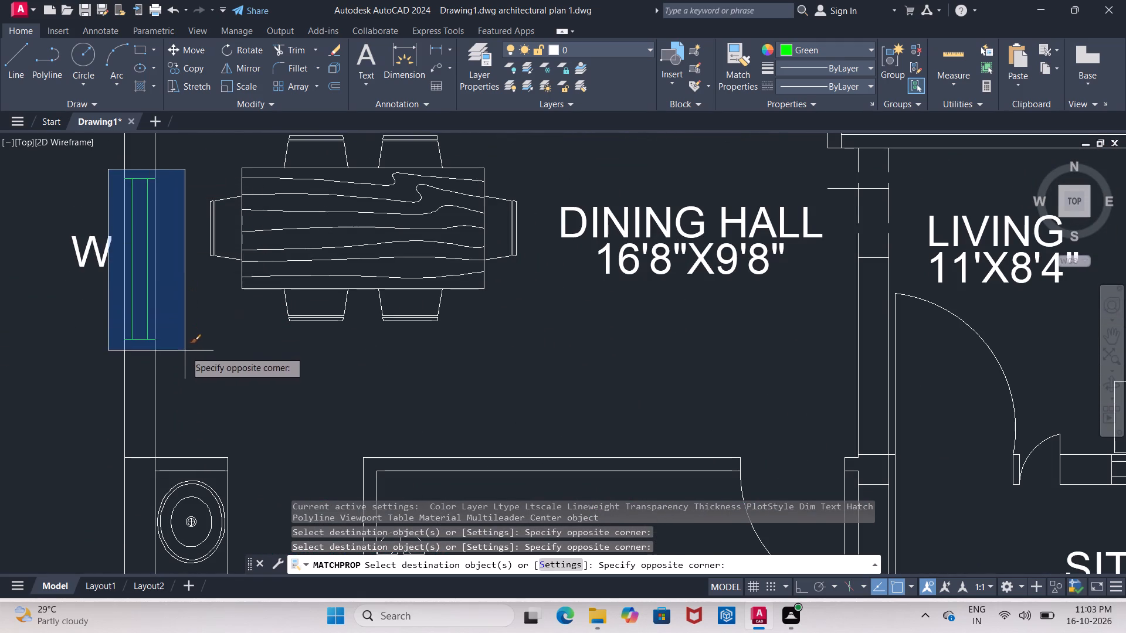
{"action": "left_click", "coordinate": [185, 360]}
Apply the green line's properties to the kitchen's W1 window beside the stove.
{"action": "scroll", "coordinate": [186, 360], "scroll_direction": "down", "scroll_amount": 3}
{"action": "middle_click_drag", "start_coordinate": [186, 371], "coordinate": [191, 394]}
{"action": "scroll", "coordinate": [178, 212], "scroll_direction": "up", "scroll_amount": 3}
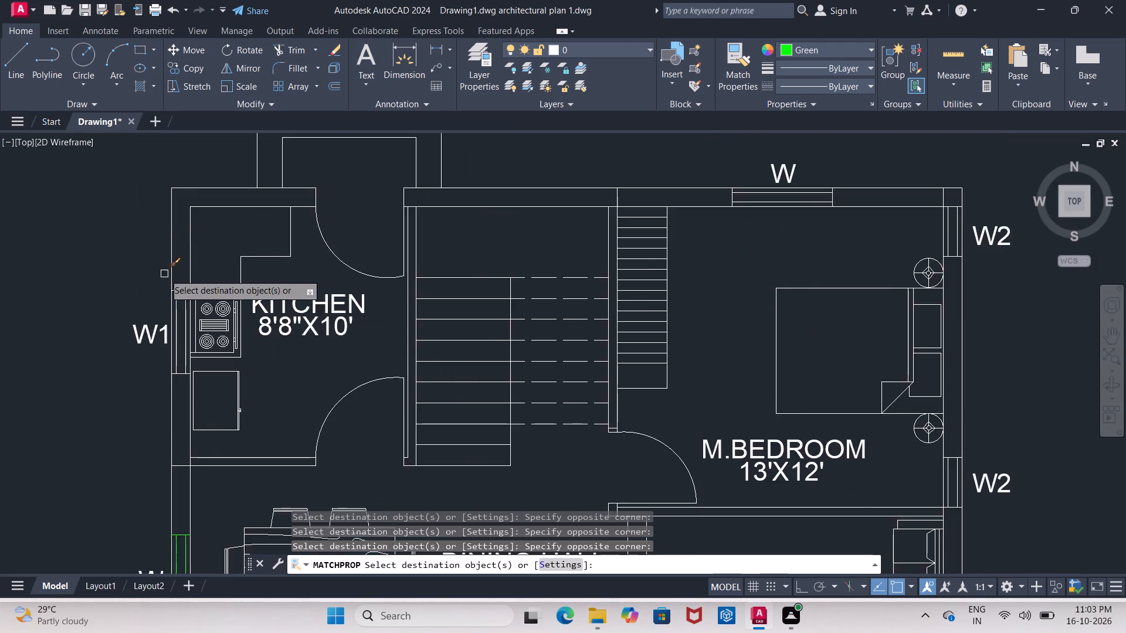
{"action": "scroll", "coordinate": [164, 274], "scroll_direction": "up", "scroll_amount": 2}
{"action": "middle_click_drag", "start_coordinate": [164, 260], "coordinate": [113, 127]}
{"action": "left_click_drag", "start_coordinate": [108, 199], "coordinate": [134, 220]}
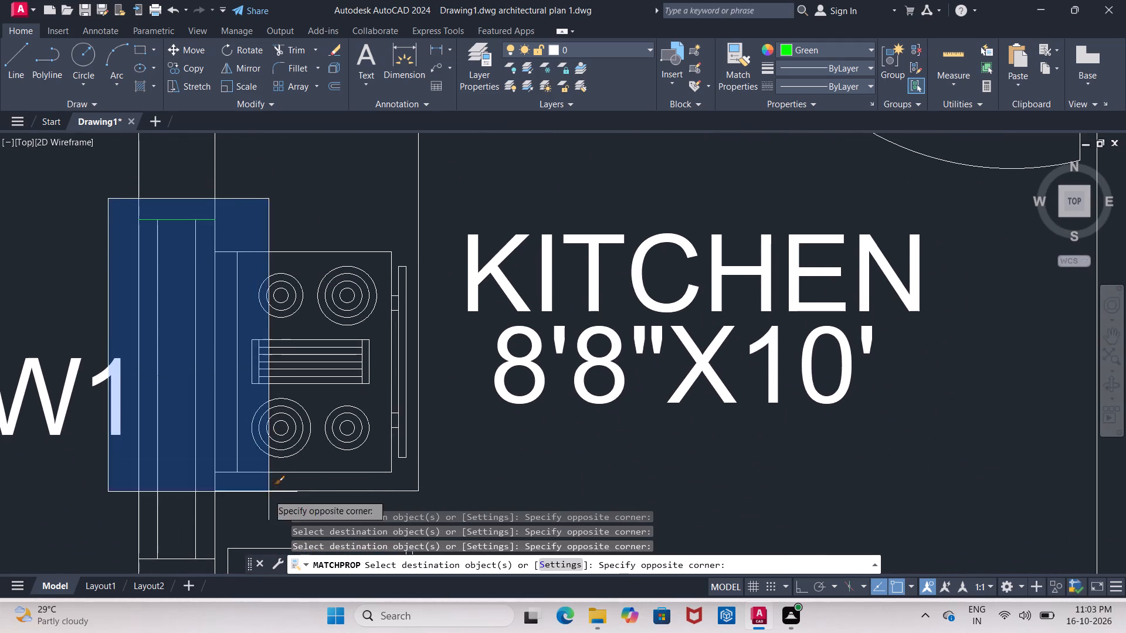
{"action": "middle_click_drag", "start_coordinate": [253, 497], "coordinate": [214, 321]}
{"action": "scroll", "coordinate": [215, 323], "scroll_direction": "down", "scroll_amount": 1}
{"action": "left_click", "coordinate": [221, 382]}
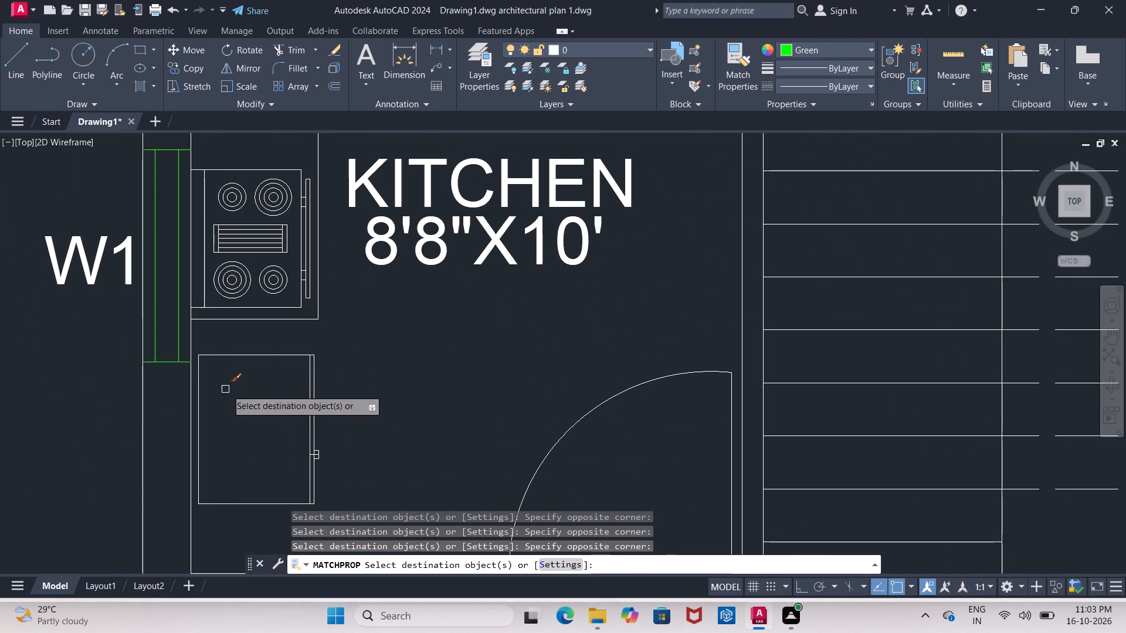
Apply the green line's properties to the W window in the master bedroom's upper wall.
{"action": "scroll", "coordinate": [236, 261], "scroll_direction": "down", "scroll_amount": 3}
{"action": "middle_click_drag", "start_coordinate": [232, 284], "coordinate": [215, 348]}
{"action": "middle_click_drag", "start_coordinate": [504, 260], "coordinate": [398, 236]}
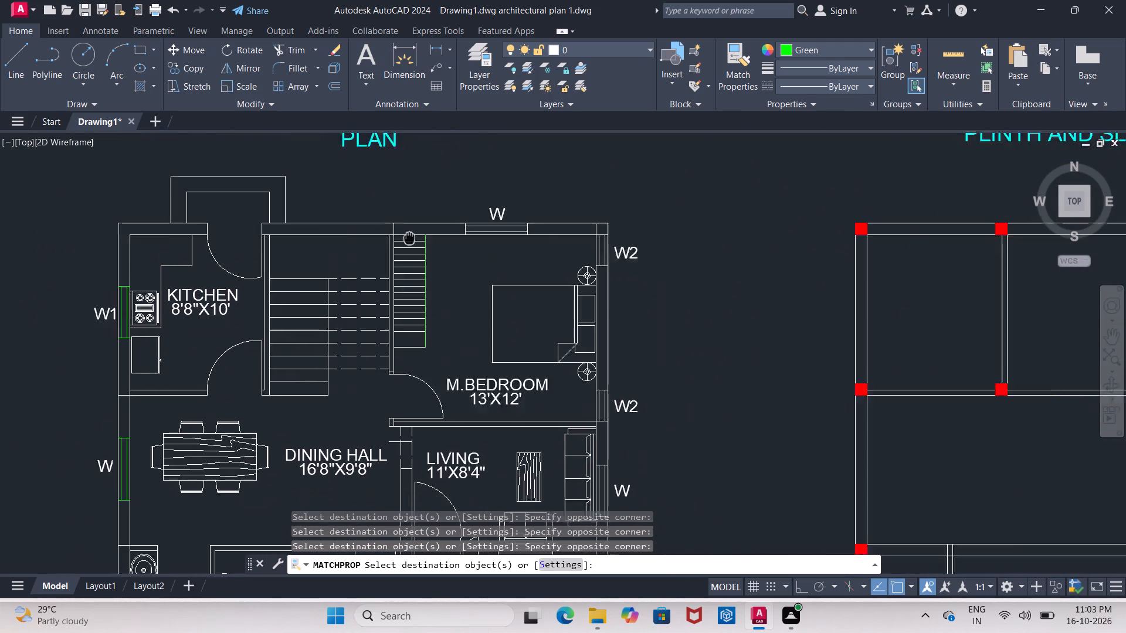
{"action": "middle_click_drag", "start_coordinate": [398, 236], "coordinate": [265, 227]}
{"action": "scroll", "coordinate": [326, 216], "scroll_direction": "up", "scroll_amount": 2}
{"action": "left_click_drag", "start_coordinate": [250, 183], "coordinate": [250, 200]}
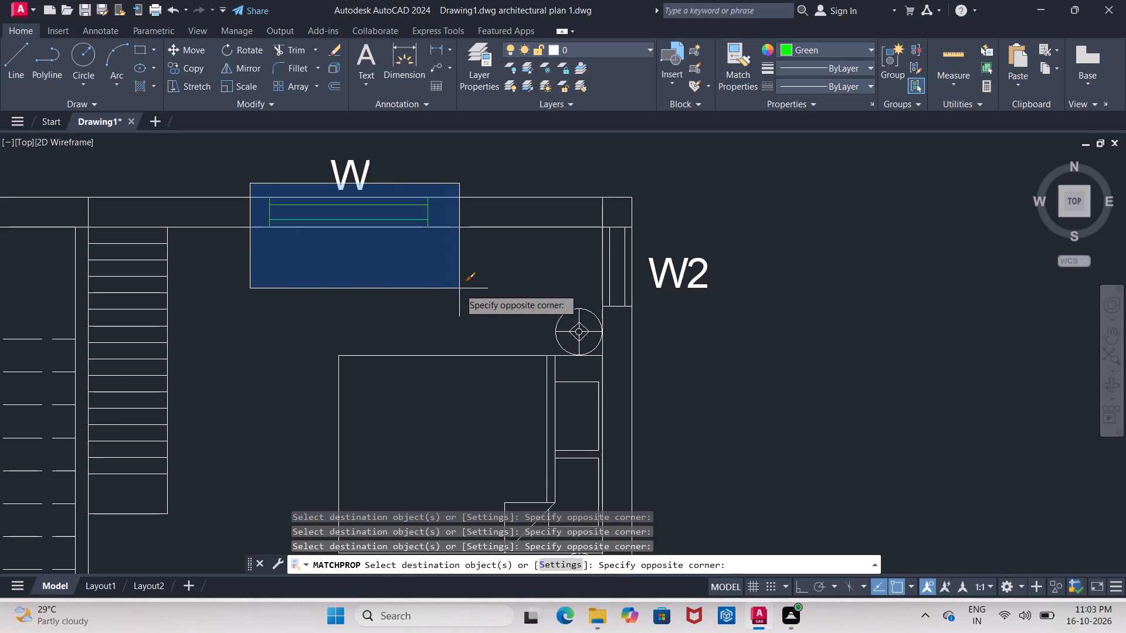
{"action": "left_click", "coordinate": [459, 288]}
Apply the green line's properties to both W2 windows in the master bedroom's outer side wall.
{"action": "scroll", "coordinate": [456, 293], "scroll_direction": "down", "scroll_amount": 1}
{"action": "middle_click_drag", "start_coordinate": [432, 283], "coordinate": [252, 245]}
{"action": "scroll", "coordinate": [359, 210], "scroll_direction": "up", "scroll_amount": 2}
{"action": "middle_click_drag", "start_coordinate": [358, 210], "coordinate": [331, 192]}
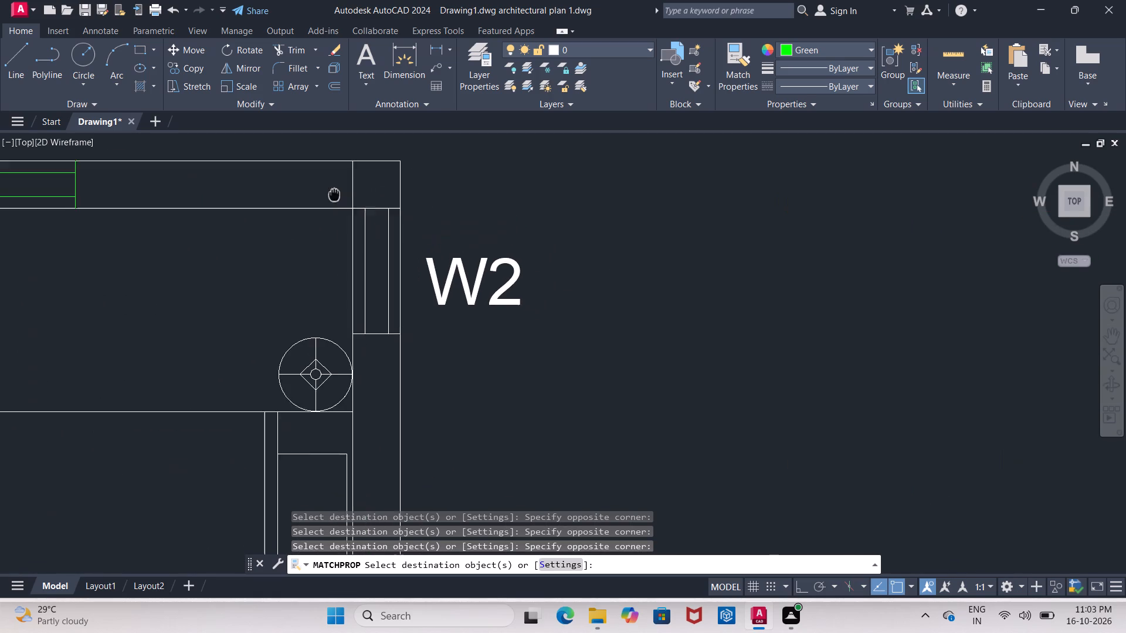
{"action": "middle_click_drag", "start_coordinate": [331, 192], "coordinate": [325, 186]}
{"action": "left_click_drag", "start_coordinate": [324, 183], "coordinate": [331, 187]}
{"action": "left_click", "coordinate": [445, 350]}
{"action": "scroll", "coordinate": [444, 360], "scroll_direction": "down", "scroll_amount": 2}
{"action": "middle_click_drag", "start_coordinate": [426, 352], "coordinate": [359, 233]}
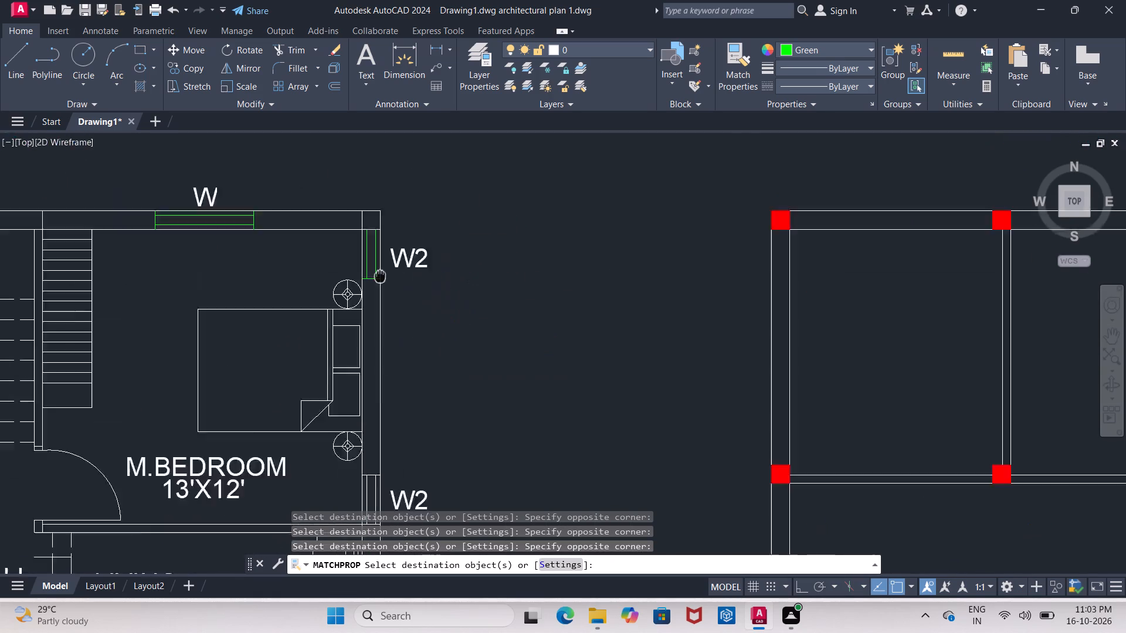
{"action": "middle_click_drag", "start_coordinate": [359, 233], "coordinate": [325, 113]}
{"action": "left_click", "coordinate": [294, 294]}
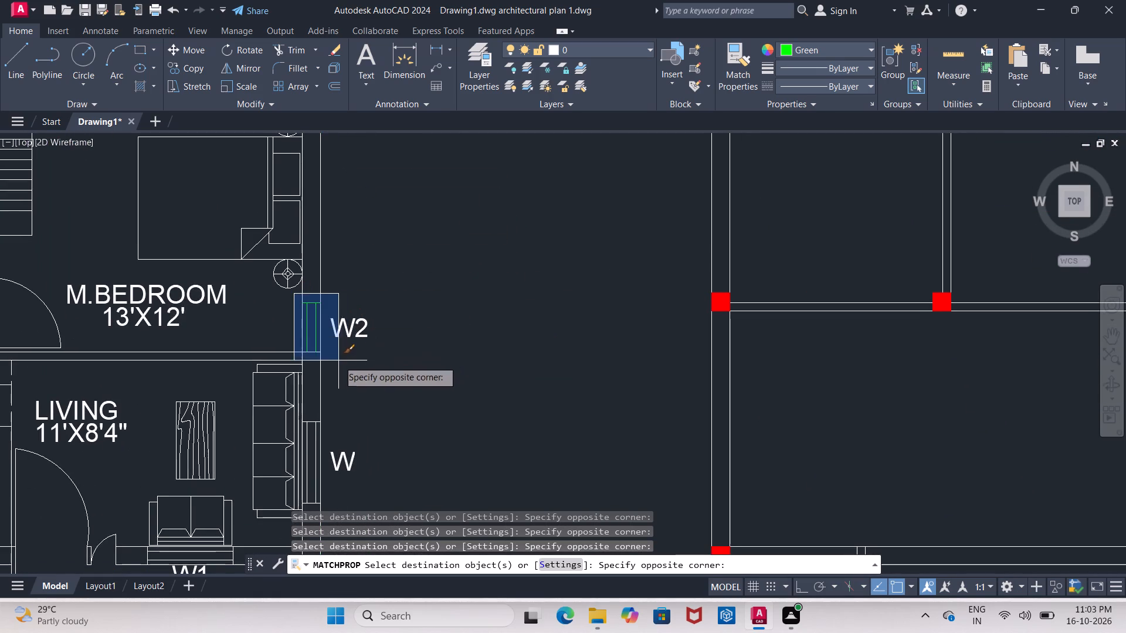
{"action": "left_click", "coordinate": [337, 365]}
Apply the green line's properties to the end and pane lines of the living room's W window behind the sofa.
{"action": "middle_click_drag", "start_coordinate": [299, 349], "coordinate": [289, 156]}
{"action": "scroll", "coordinate": [294, 232], "scroll_direction": "up", "scroll_amount": 2}
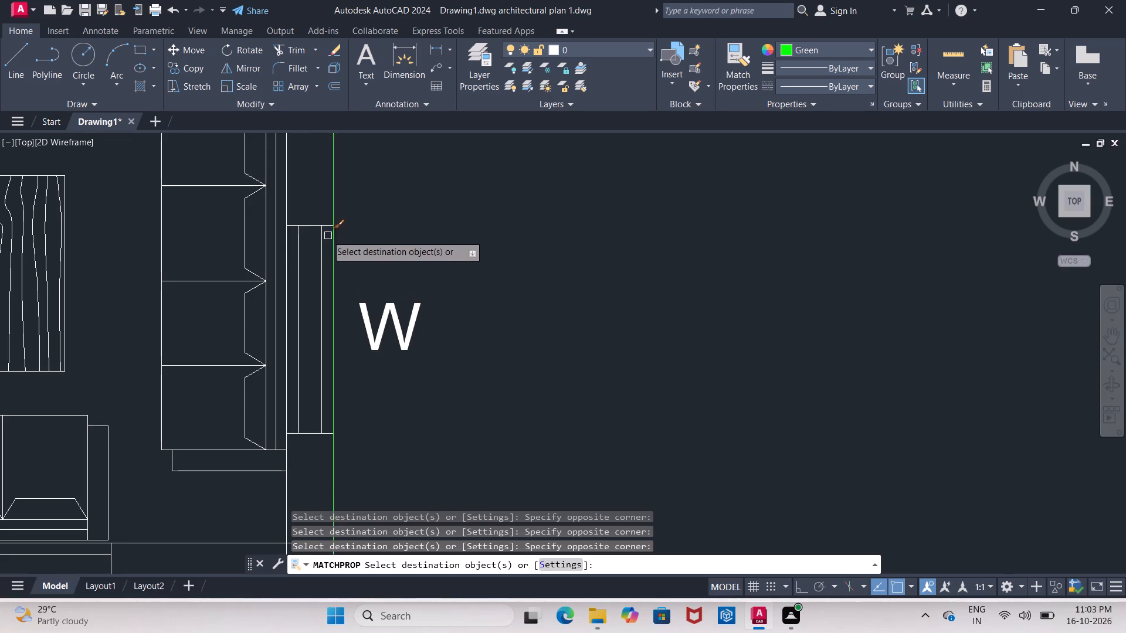
{"action": "scroll", "coordinate": [324, 233], "scroll_direction": "up", "scroll_amount": 2}
{"action": "left_click", "coordinate": [290, 215]}
{"action": "left_click", "coordinate": [258, 271]}
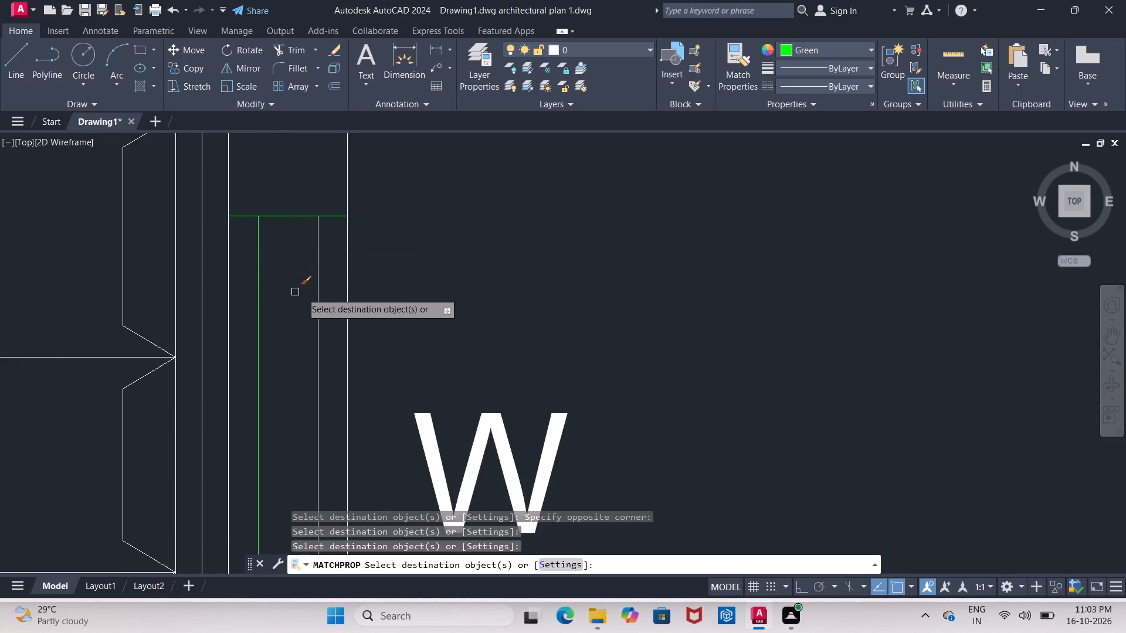
{"action": "left_click", "coordinate": [317, 297]}
{"action": "scroll", "coordinate": [317, 301], "scroll_direction": "down", "scroll_amount": 2}
{"action": "middle_click_drag", "start_coordinate": [317, 301], "coordinate": [283, 111]}
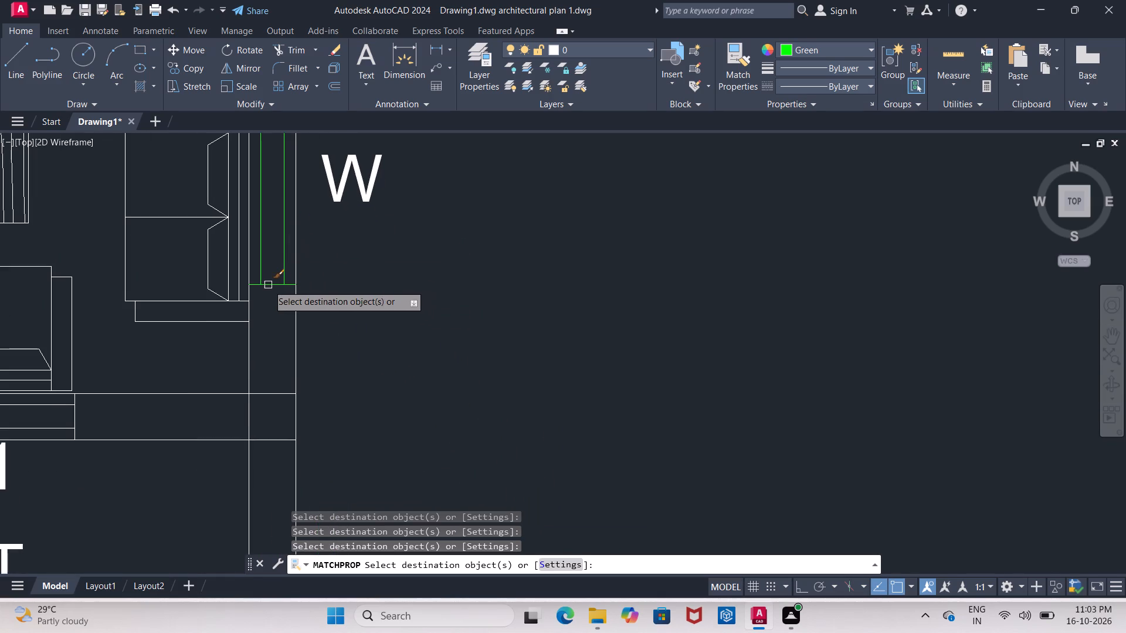
{"action": "left_click", "coordinate": [268, 285]}
{"action": "scroll", "coordinate": [296, 322], "scroll_direction": "down", "scroll_amount": 3}
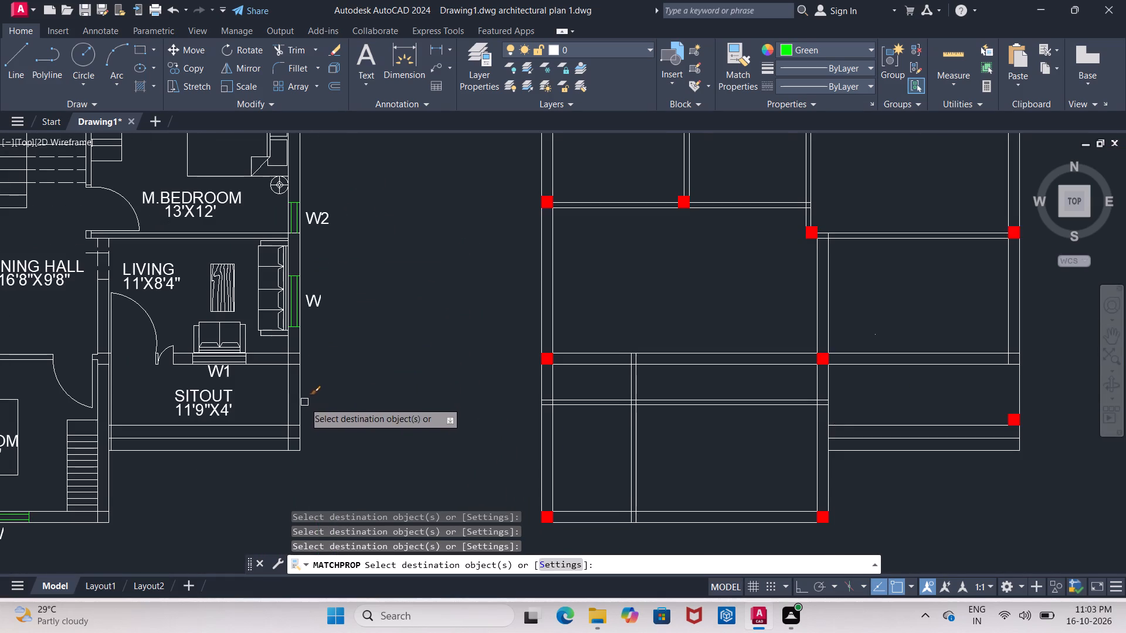
{"action": "middle_click_drag", "start_coordinate": [304, 402], "coordinate": [352, 366]}
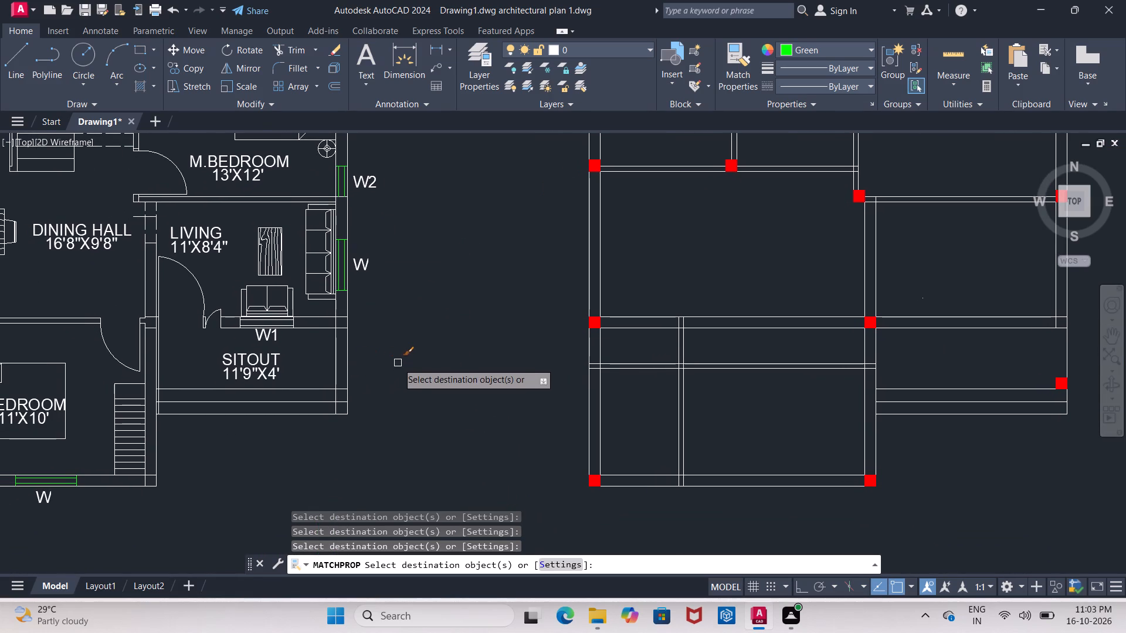
Trim the inner vertical line along the sitout's outer side and erase its leftover piece at the front steps.
{"action": "key", "text": "Escape"}
{"action": "type", "text": "TR"}
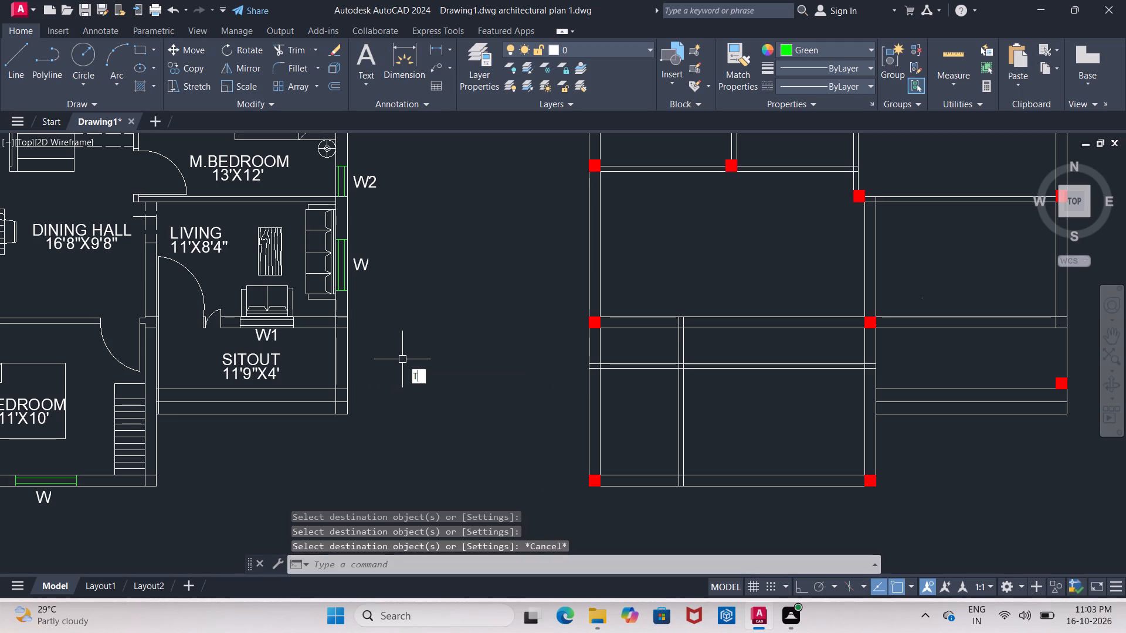
{"action": "key", "text": "Return"}
{"action": "key", "text": "Return"}
{"action": "scroll", "coordinate": [311, 395], "scroll_direction": "up", "scroll_amount": 1}
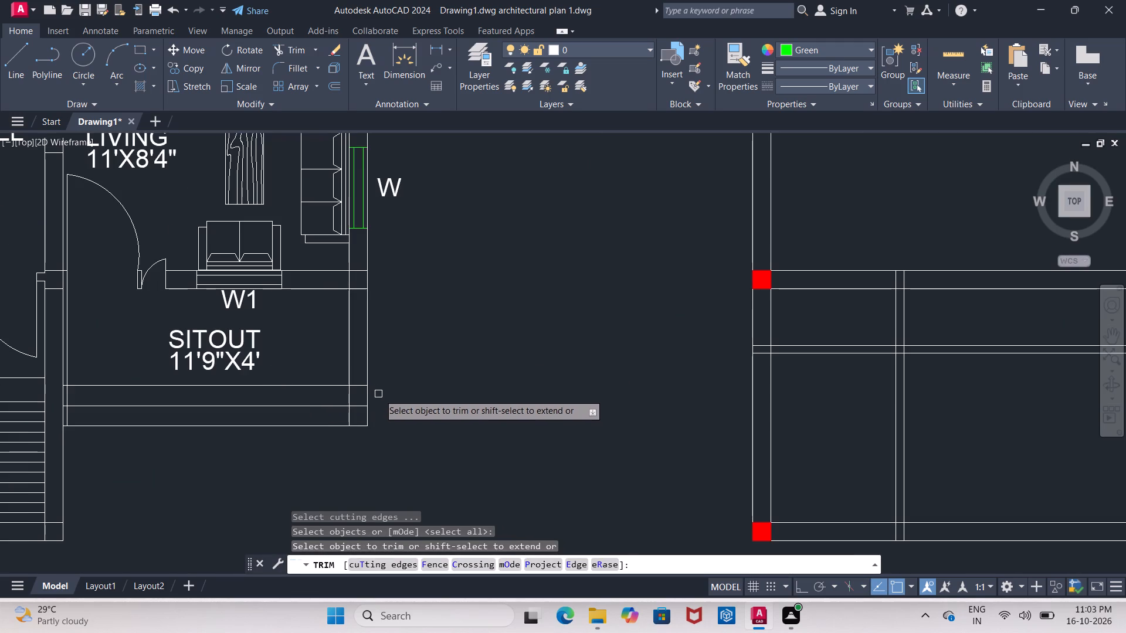
{"action": "left_click", "coordinate": [348, 370]}
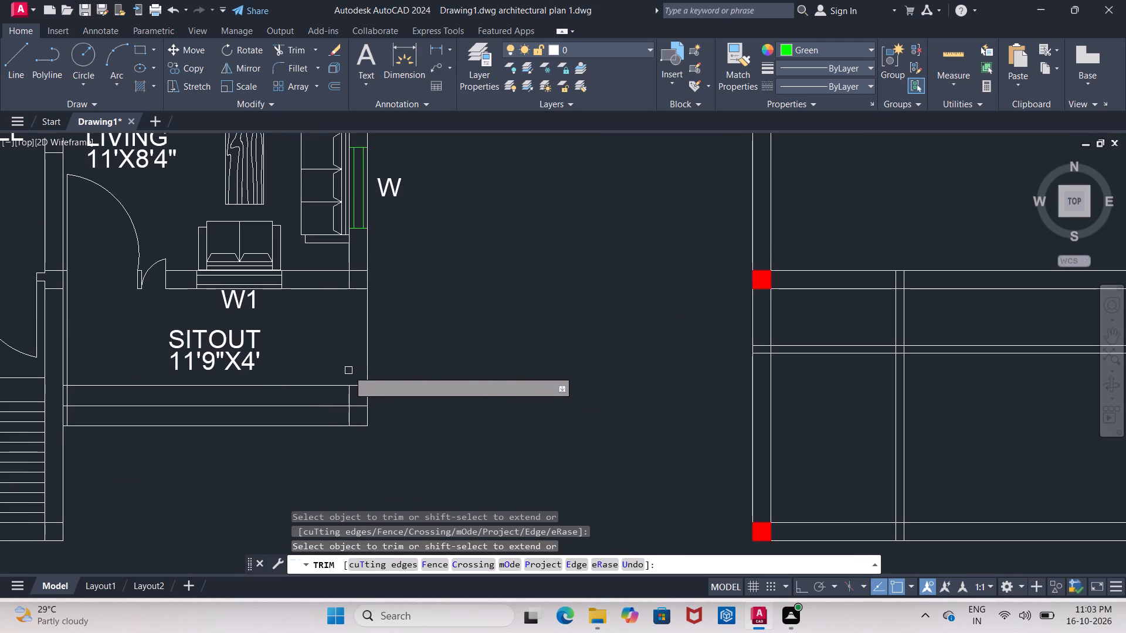
{"action": "left_click", "coordinate": [347, 397]}
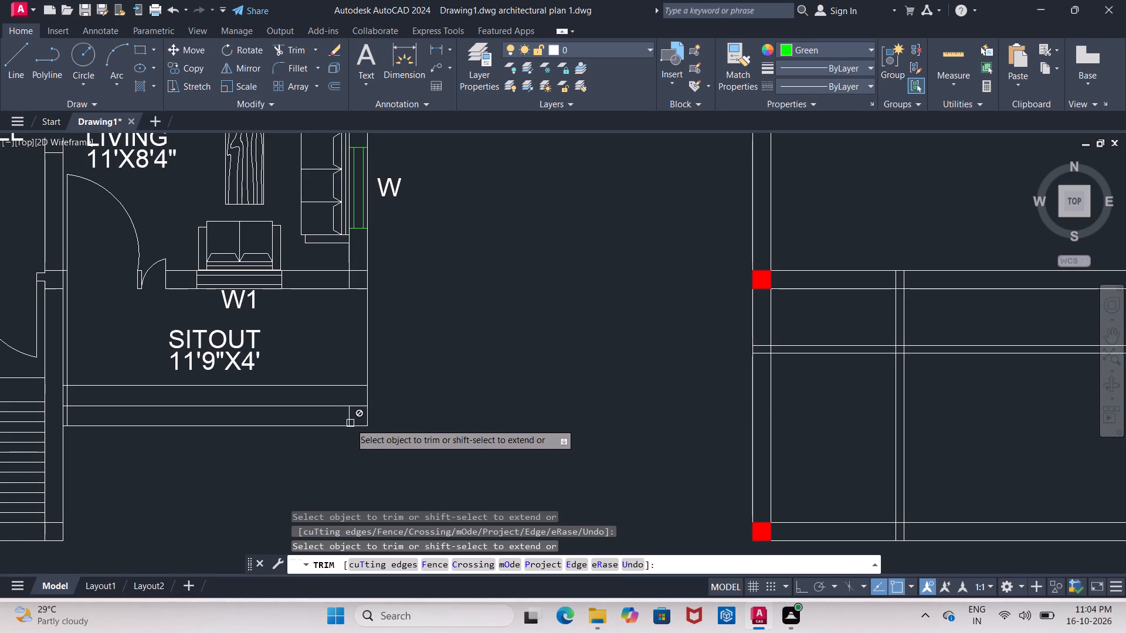
{"action": "left_click", "coordinate": [350, 423]}
{"action": "double_click", "coordinate": [350, 417]}
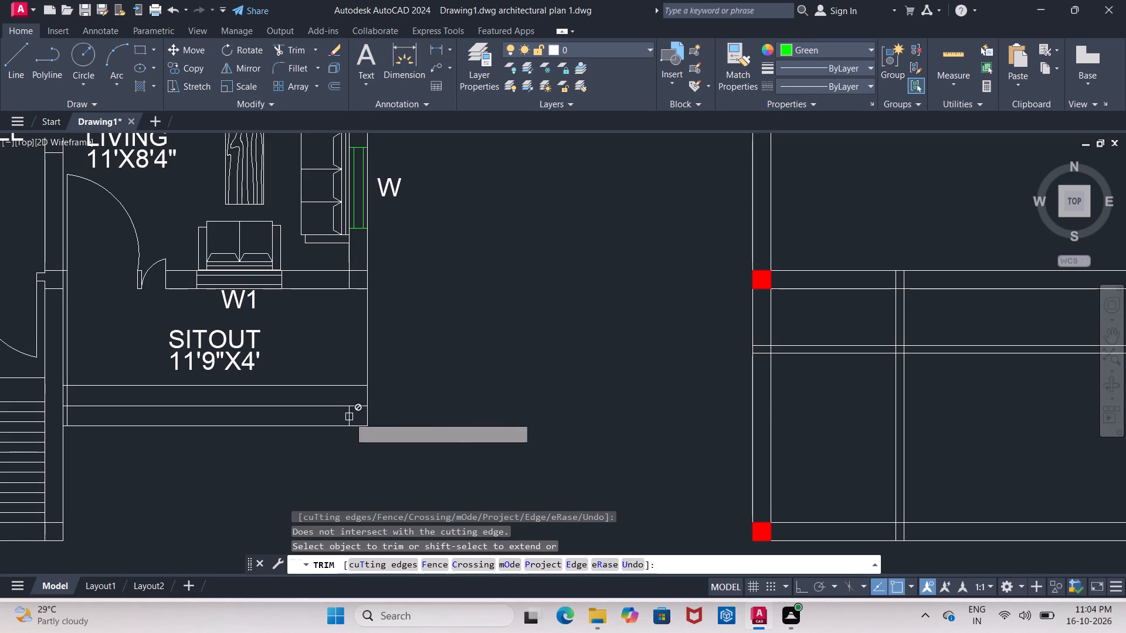
{"action": "key", "text": "Escape"}
{"action": "left_click", "coordinate": [349, 417]}
{"action": "key", "text": "Delete"}
Trim the overlapping inner wall lines at the living room's outer corner beside the sitout.
{"action": "scroll", "coordinate": [357, 419], "scroll_direction": "down", "scroll_amount": 2}
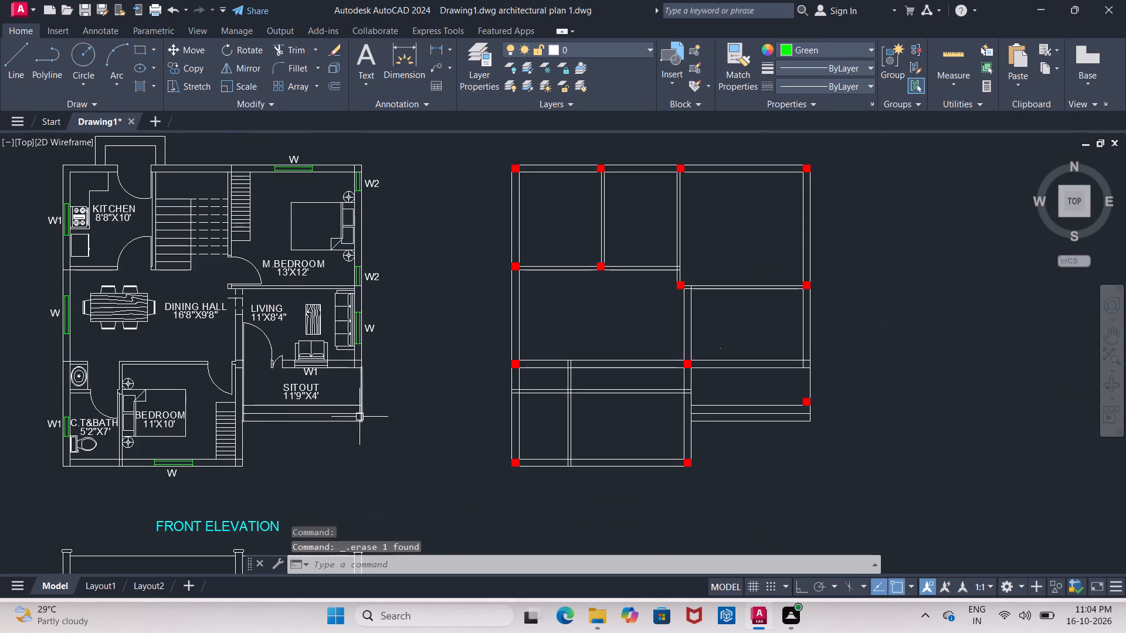
{"action": "scroll", "coordinate": [346, 360], "scroll_direction": "up", "scroll_amount": 2}
{"action": "type", "text": "TR"}
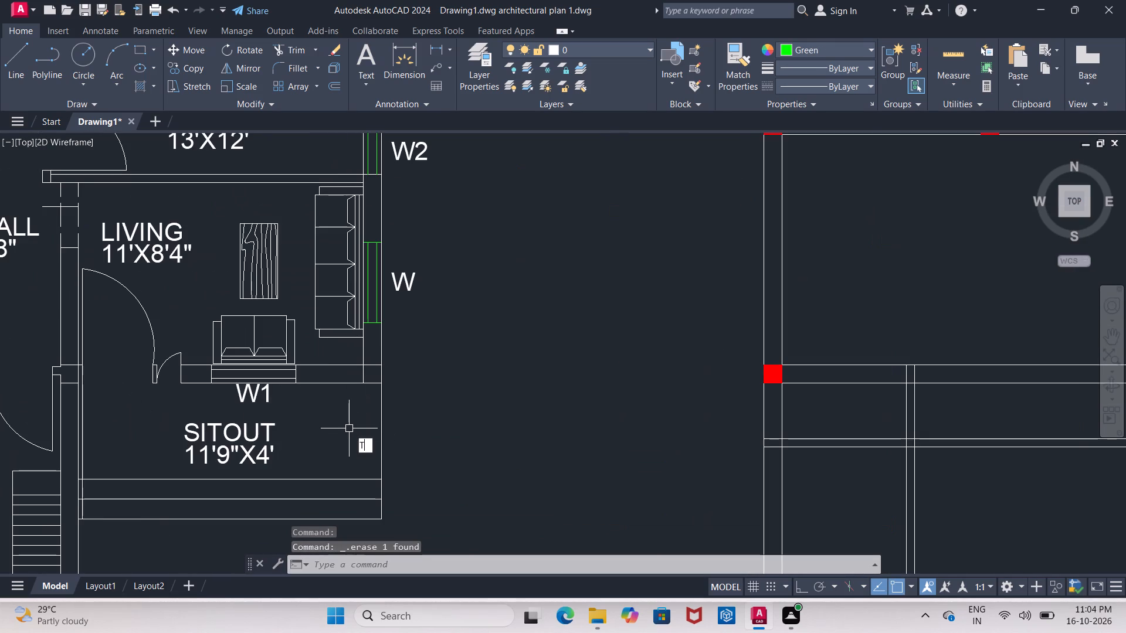
{"action": "key", "text": "Return"}
{"action": "key", "text": "Return"}
{"action": "scroll", "coordinate": [359, 365], "scroll_direction": "up", "scroll_amount": 1}
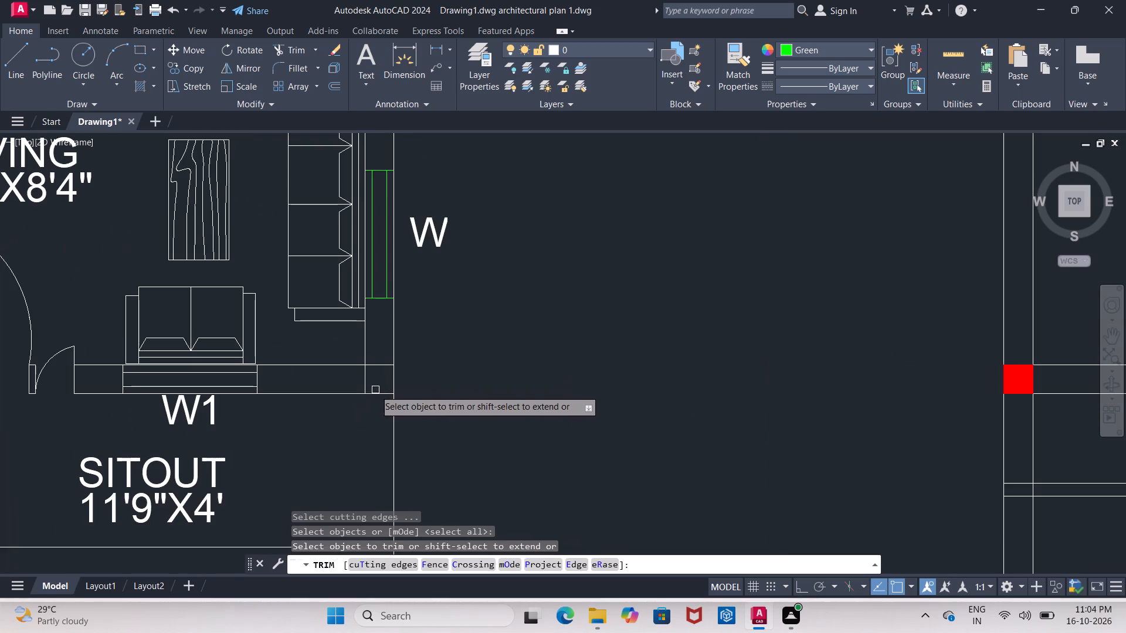
{"action": "left_click", "coordinate": [367, 386]}
{"action": "left_click", "coordinate": [378, 365]}
Trim the outer side wall's inner line where the living room–master bedroom partition and the upper outer wall meet it.
{"action": "scroll", "coordinate": [378, 365], "scroll_direction": "down", "scroll_amount": 2}
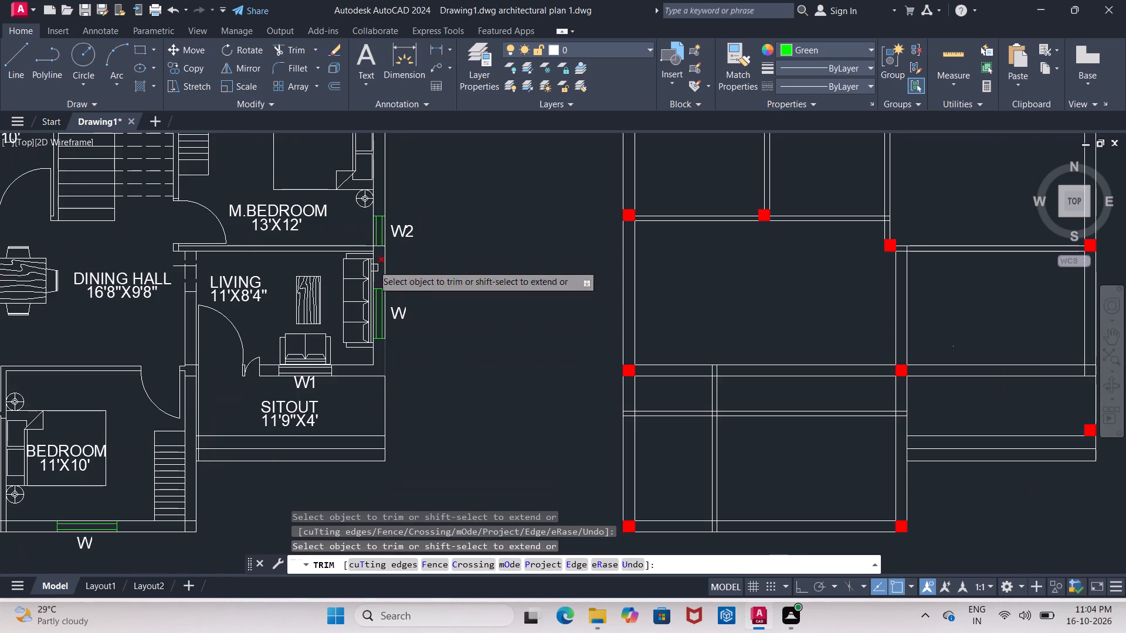
{"action": "scroll", "coordinate": [370, 260], "scroll_direction": "up", "scroll_amount": 4}
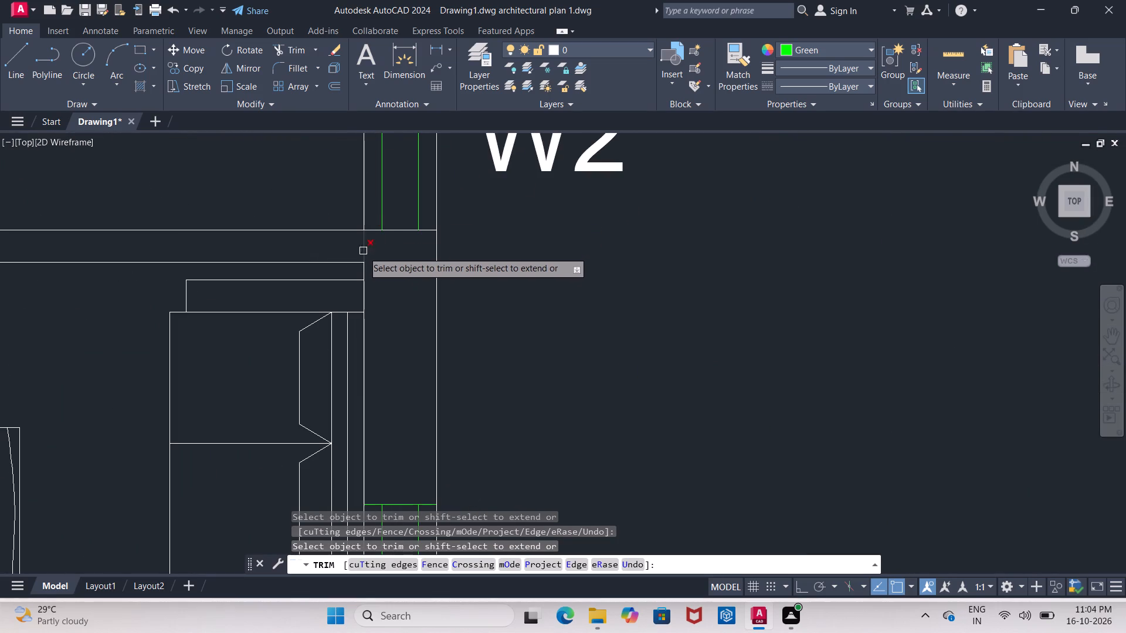
{"action": "left_click", "coordinate": [362, 251]}
{"action": "scroll", "coordinate": [375, 253], "scroll_direction": "down", "scroll_amount": 2}
{"action": "scroll", "coordinate": [375, 257], "scroll_direction": "up", "scroll_amount": 2}
{"action": "scroll", "coordinate": [375, 258], "scroll_direction": "down", "scroll_amount": 5}
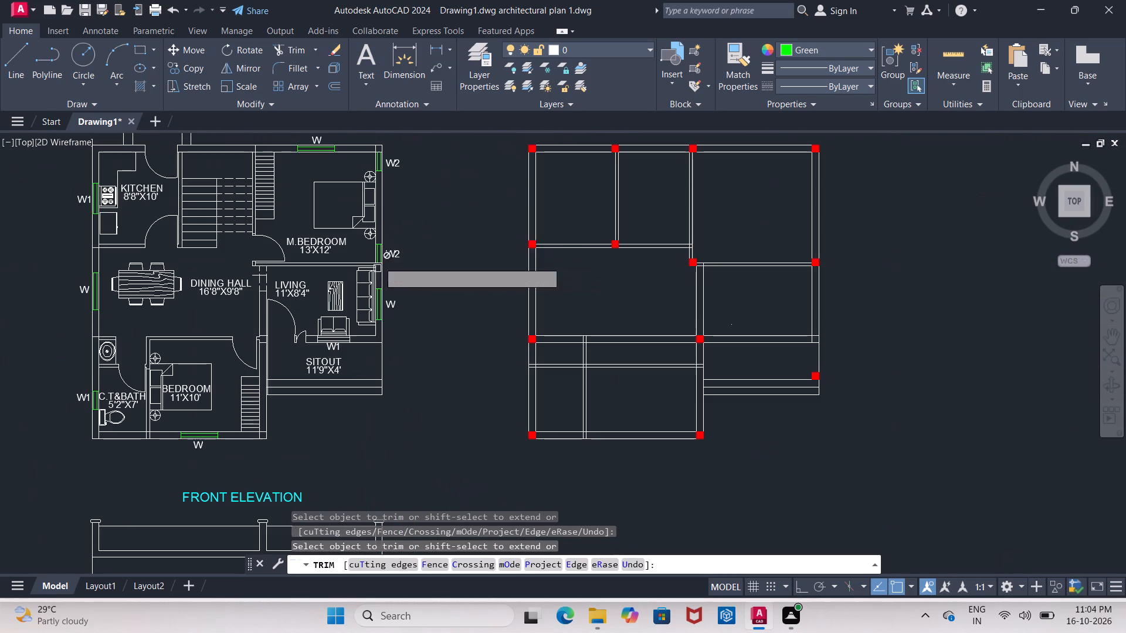
{"action": "scroll", "coordinate": [368, 148], "scroll_direction": "up", "scroll_amount": 4}
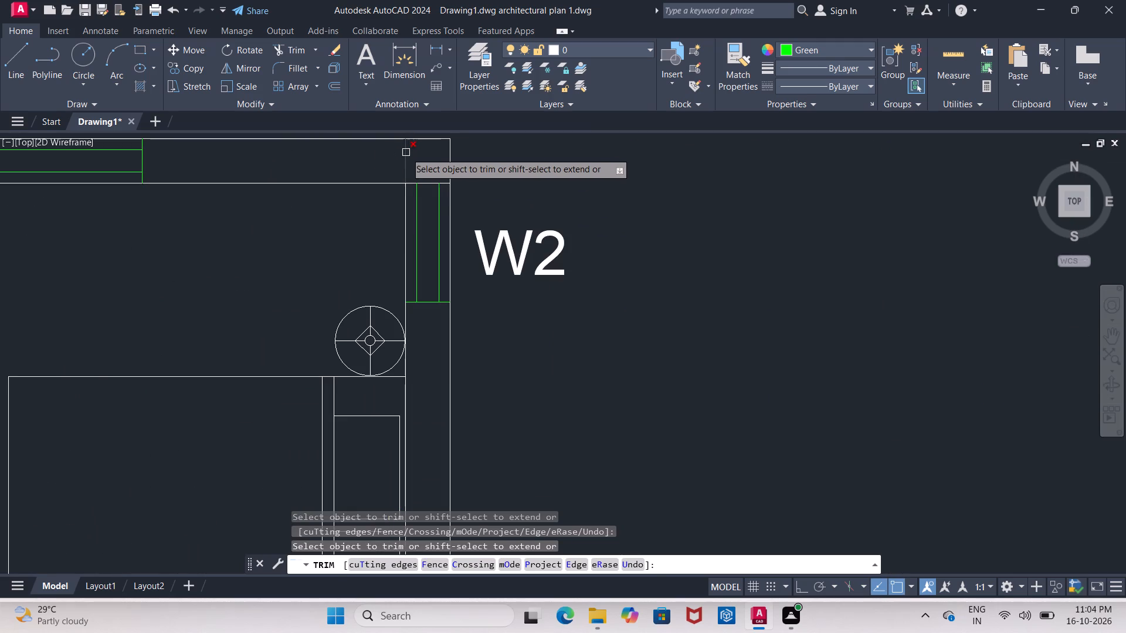
{"action": "left_click", "coordinate": [406, 152]}
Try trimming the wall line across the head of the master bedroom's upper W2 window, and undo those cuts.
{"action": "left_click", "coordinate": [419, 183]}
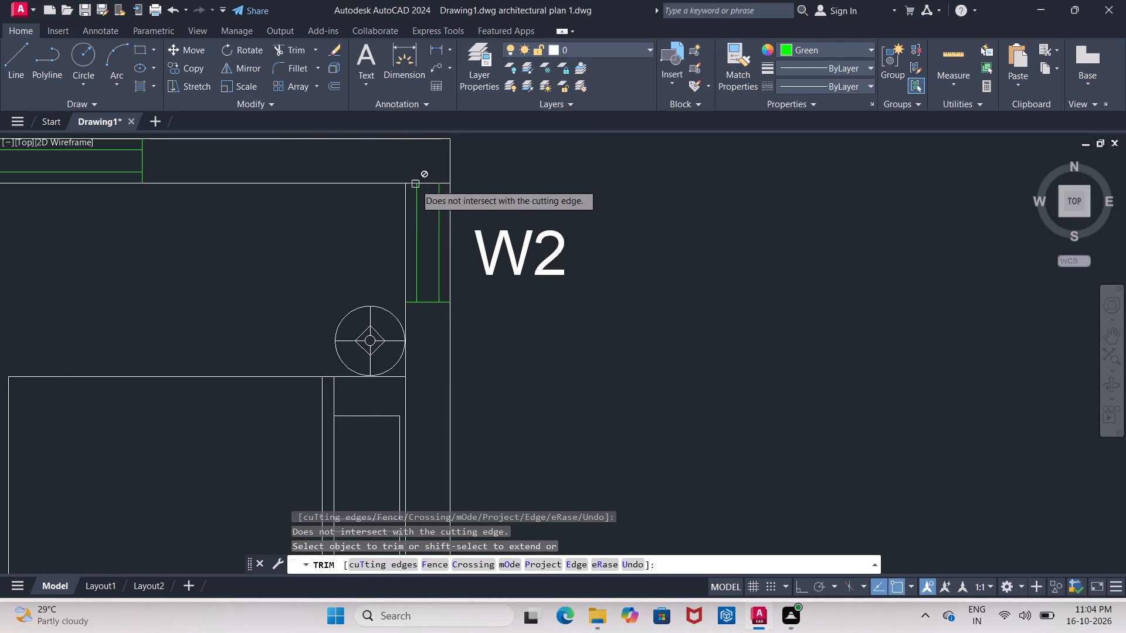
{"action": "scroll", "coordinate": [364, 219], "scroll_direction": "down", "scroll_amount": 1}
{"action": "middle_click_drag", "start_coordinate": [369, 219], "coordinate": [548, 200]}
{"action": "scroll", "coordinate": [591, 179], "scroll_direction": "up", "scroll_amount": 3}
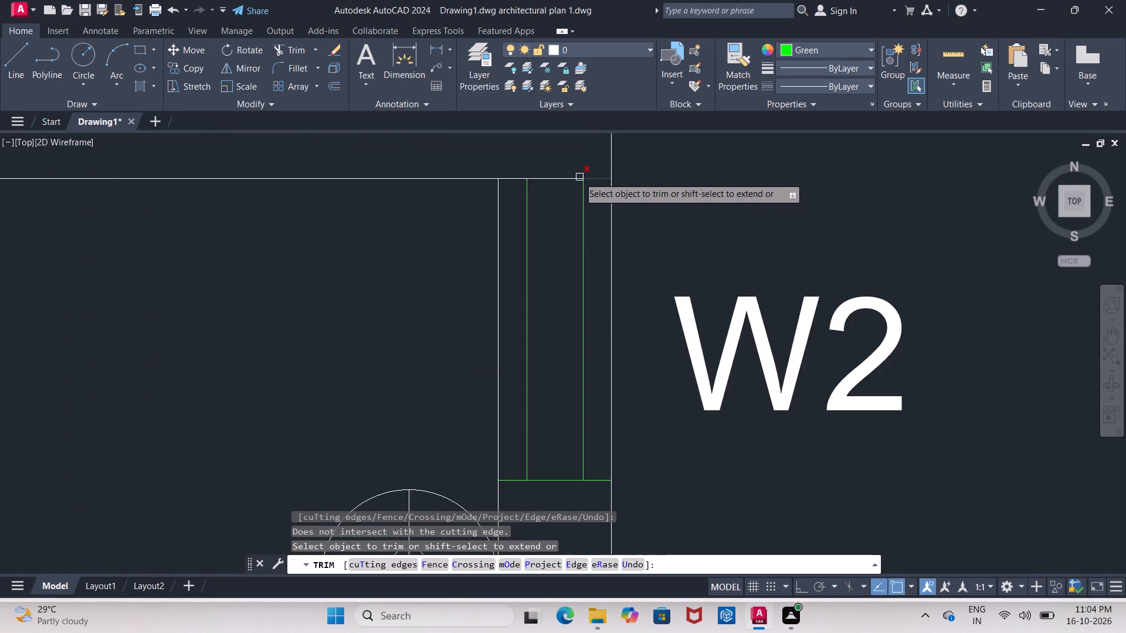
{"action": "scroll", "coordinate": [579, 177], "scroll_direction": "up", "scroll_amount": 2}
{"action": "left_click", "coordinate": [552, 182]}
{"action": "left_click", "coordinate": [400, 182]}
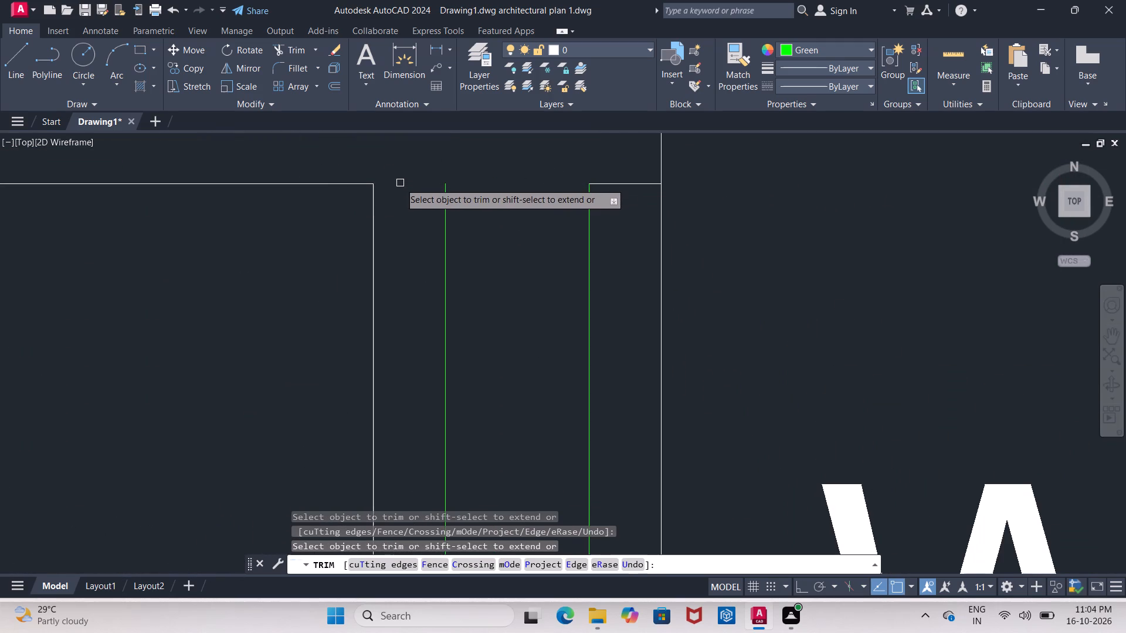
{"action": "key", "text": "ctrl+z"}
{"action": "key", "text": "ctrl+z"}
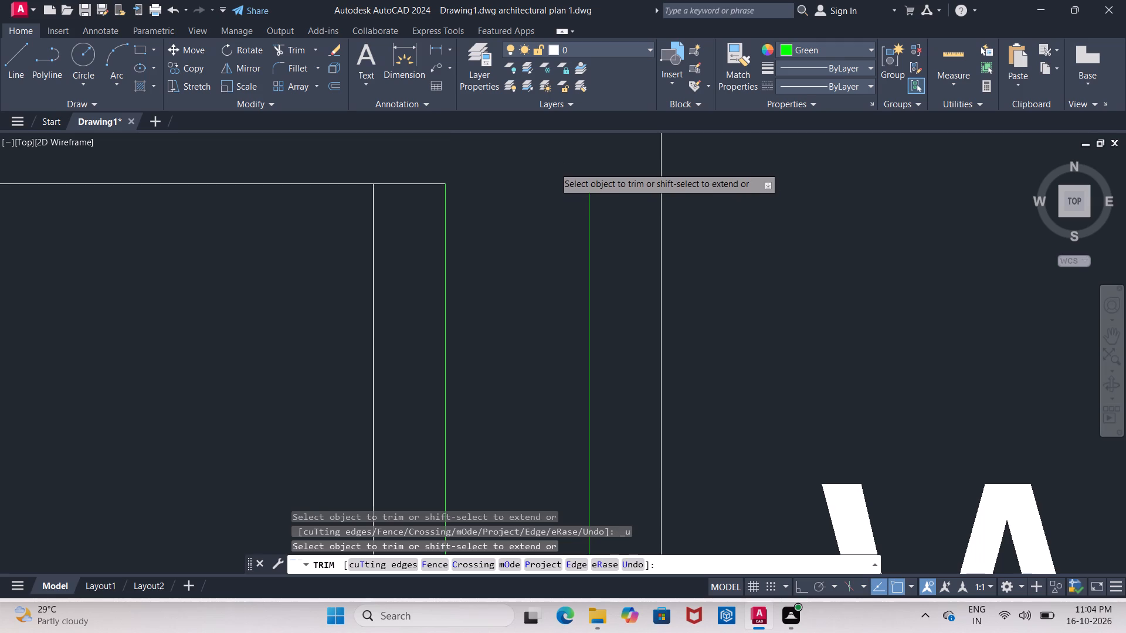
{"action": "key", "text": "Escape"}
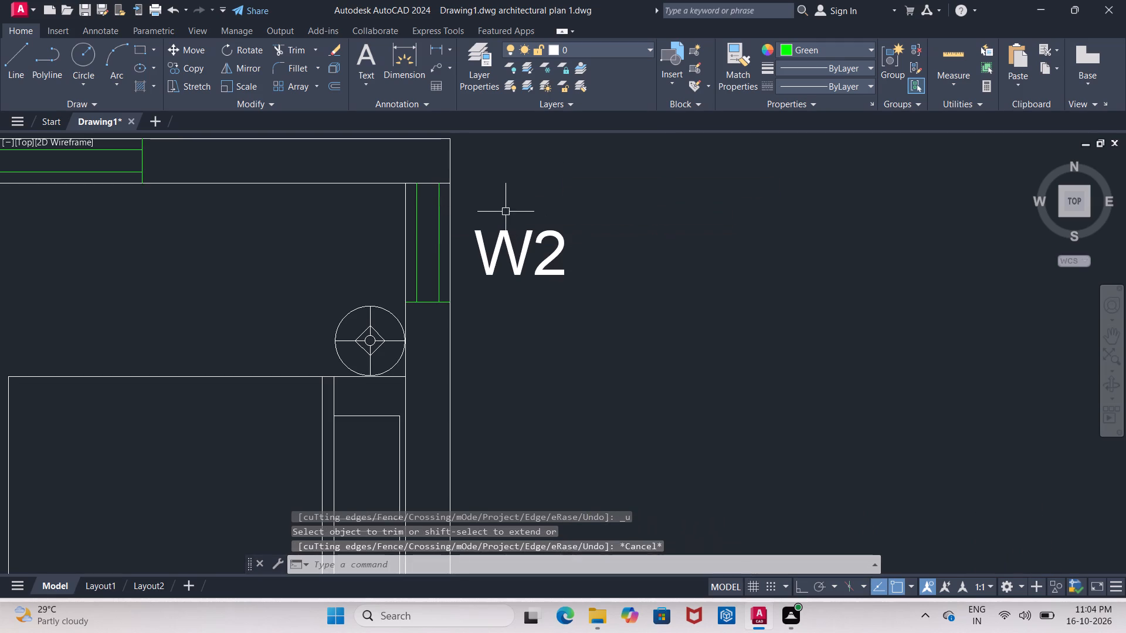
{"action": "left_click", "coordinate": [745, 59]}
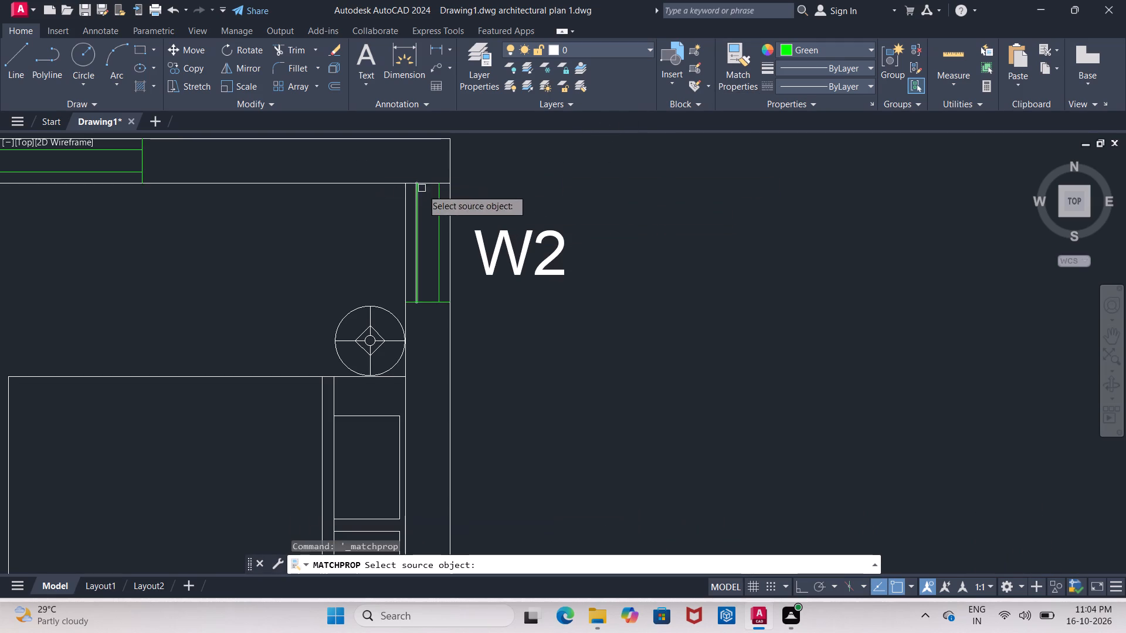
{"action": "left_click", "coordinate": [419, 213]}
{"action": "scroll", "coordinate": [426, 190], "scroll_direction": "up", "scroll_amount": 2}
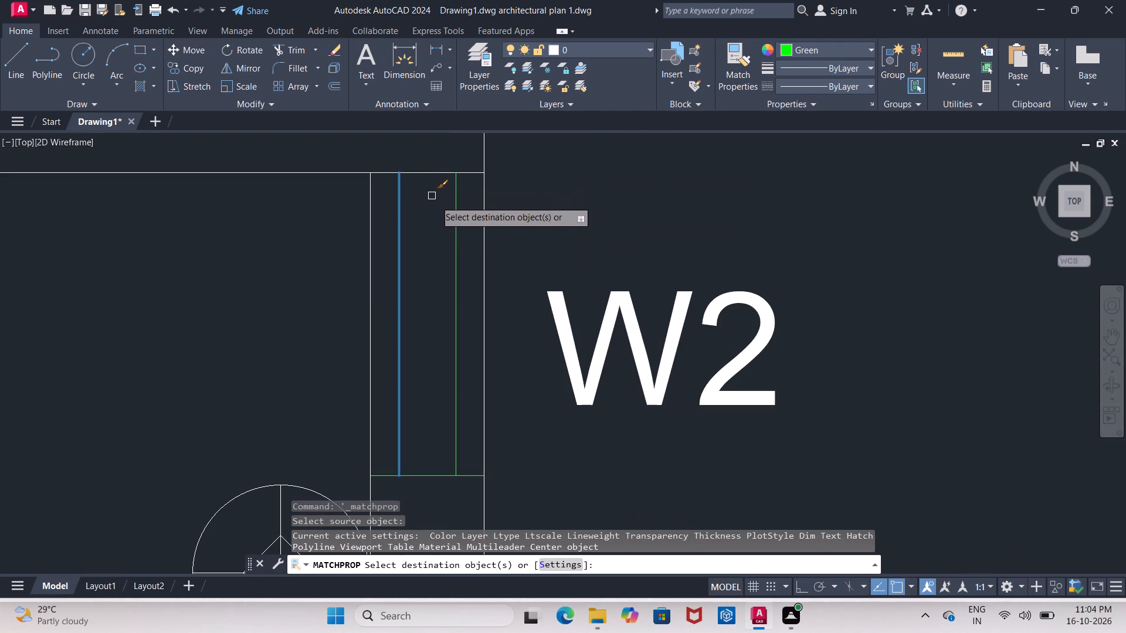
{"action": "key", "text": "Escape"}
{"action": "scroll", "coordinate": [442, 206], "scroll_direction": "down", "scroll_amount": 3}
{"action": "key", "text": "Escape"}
Trim the overlapping lines where the partition between the staircase and master bedroom meets the upper outer wall.
{"action": "middle_click_drag", "start_coordinate": [275, 221], "coordinate": [358, 212]}
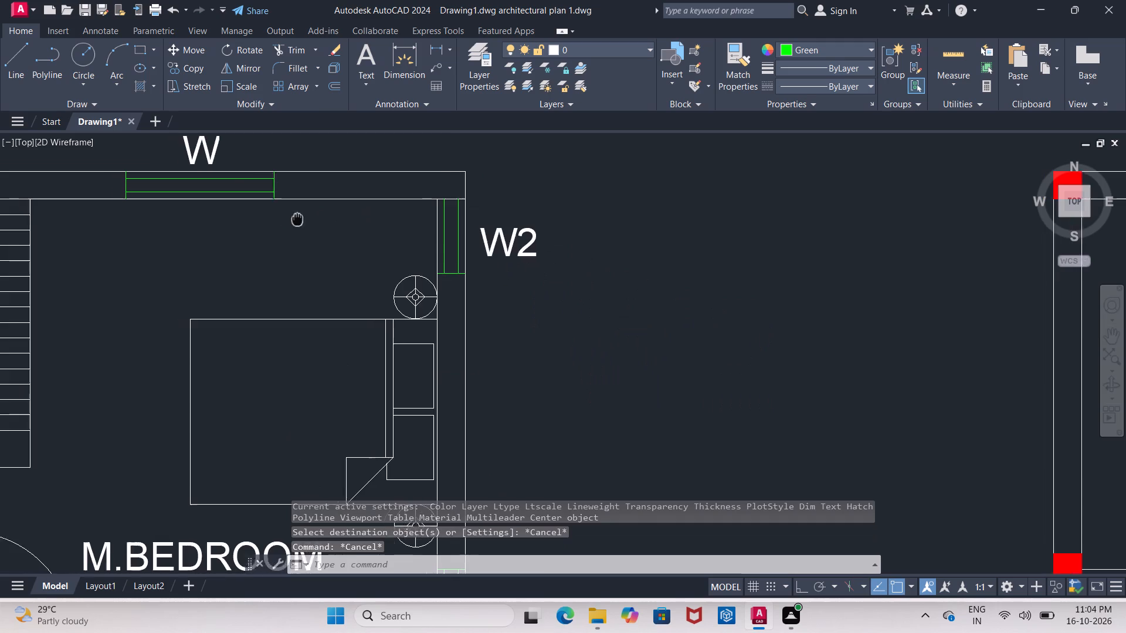
{"action": "middle_click_drag", "start_coordinate": [358, 212], "coordinate": [527, 196]}
{"action": "scroll", "coordinate": [528, 196], "scroll_direction": "down", "scroll_amount": 1}
{"action": "scroll", "coordinate": [484, 227], "scroll_direction": "down", "scroll_amount": 1}
{"action": "type", "text": "TR"}
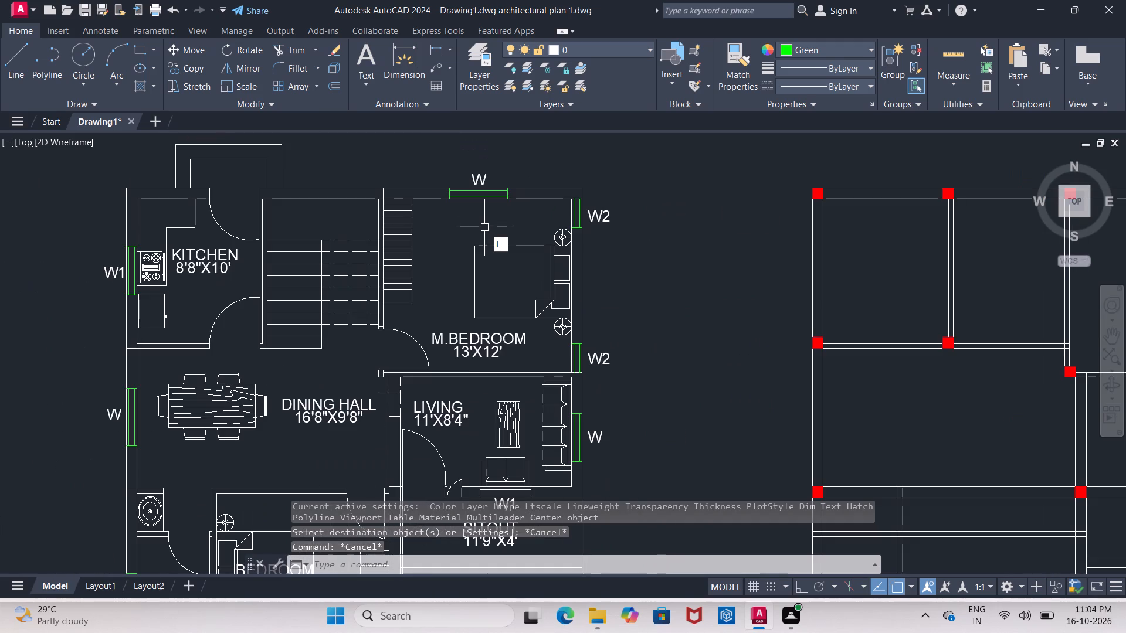
{"action": "key", "text": "Return"}
{"action": "key", "text": "Return"}
{"action": "scroll", "coordinate": [367, 202], "scroll_direction": "up", "scroll_amount": 2}
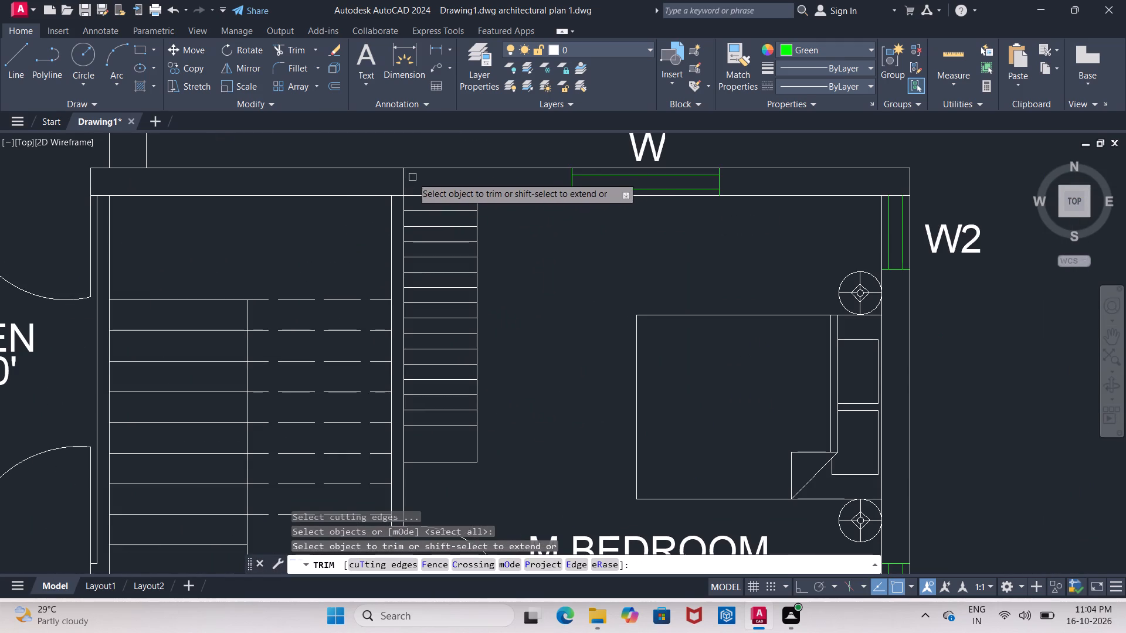
{"action": "left_click", "coordinate": [403, 186]}
{"action": "left_click", "coordinate": [398, 195]}
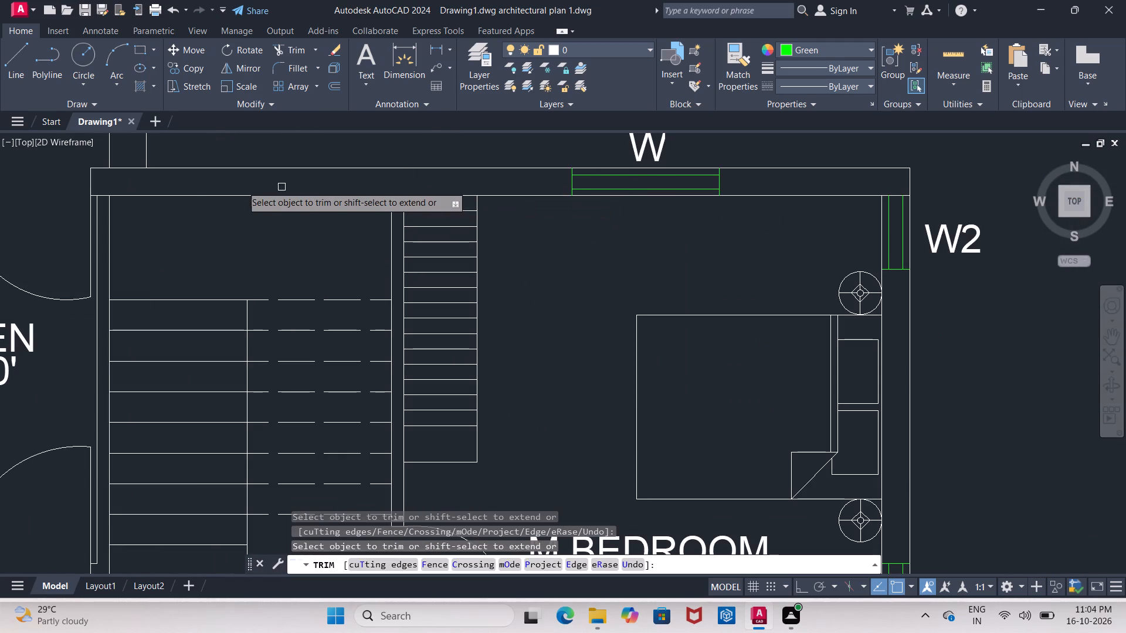
Trim the overlapping lines where the kitchen–dining hall partition meets the outer side wall.
{"action": "middle_click_drag", "start_coordinate": [302, 192], "coordinate": [386, 190]}
{"action": "scroll", "coordinate": [384, 189], "scroll_direction": "down", "scroll_amount": 3}
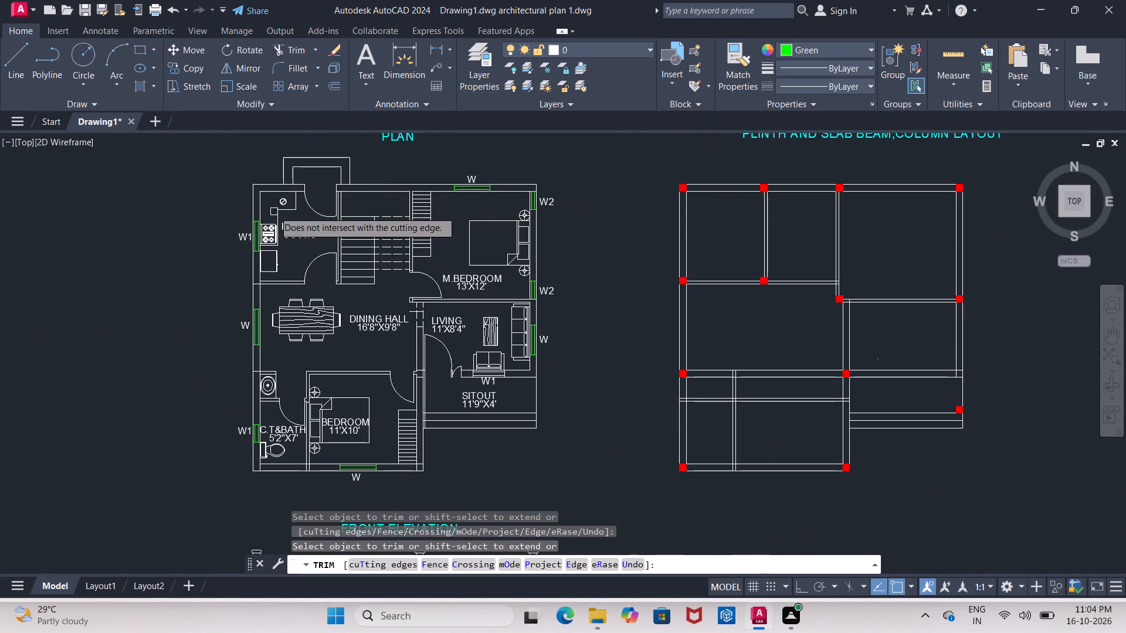
{"action": "scroll", "coordinate": [293, 194], "scroll_direction": "up", "scroll_amount": 1}
{"action": "scroll", "coordinate": [257, 241], "scroll_direction": "down", "scroll_amount": 2}
{"action": "scroll", "coordinate": [239, 300], "scroll_direction": "up", "scroll_amount": 4}
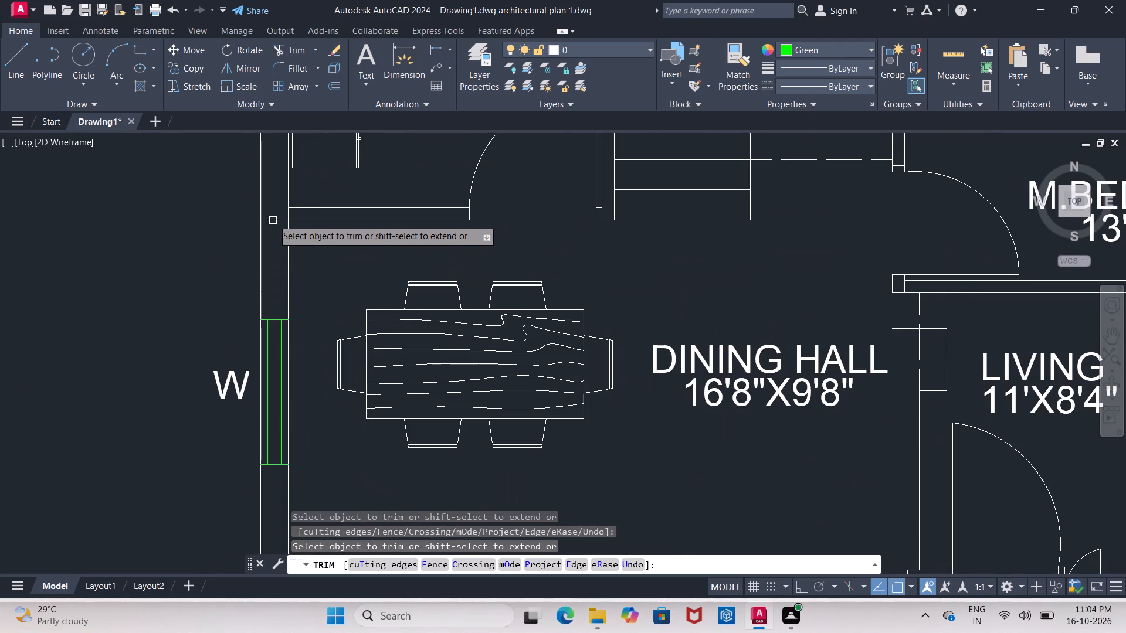
{"action": "left_click", "coordinate": [274, 220]}
{"action": "scroll", "coordinate": [297, 219], "scroll_direction": "up", "scroll_amount": 3}
{"action": "left_click", "coordinate": [263, 213]}
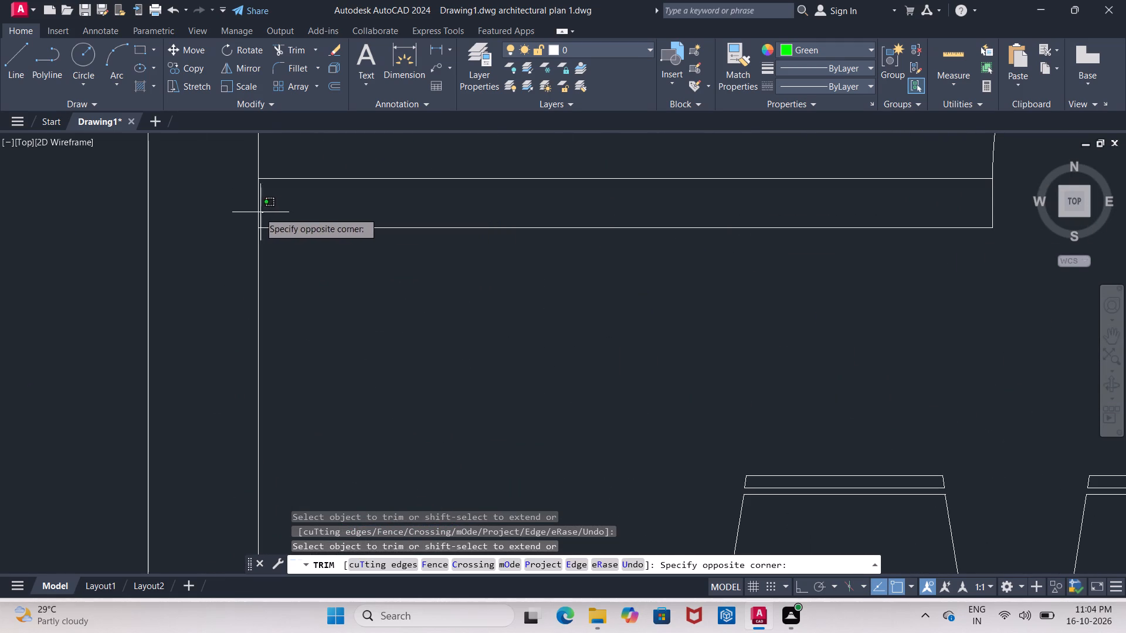
{"action": "left_click", "coordinate": [246, 211]}
Trim the overlapping lines where the walls above and below the wash basin meet the outer side wall.
{"action": "scroll", "coordinate": [246, 211], "scroll_direction": "down", "scroll_amount": 5}
{"action": "scroll", "coordinate": [236, 356], "scroll_direction": "up", "scroll_amount": 4}
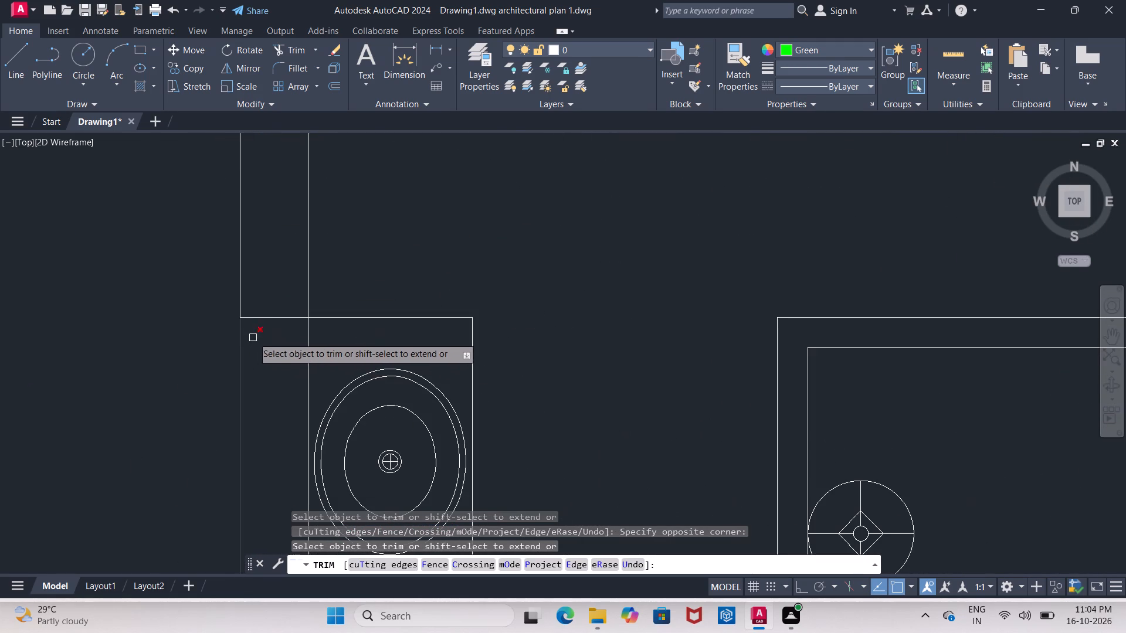
{"action": "left_click", "coordinate": [258, 320]}
{"action": "left_click", "coordinate": [304, 331]}
{"action": "scroll", "coordinate": [306, 331], "scroll_direction": "down", "scroll_amount": 4}
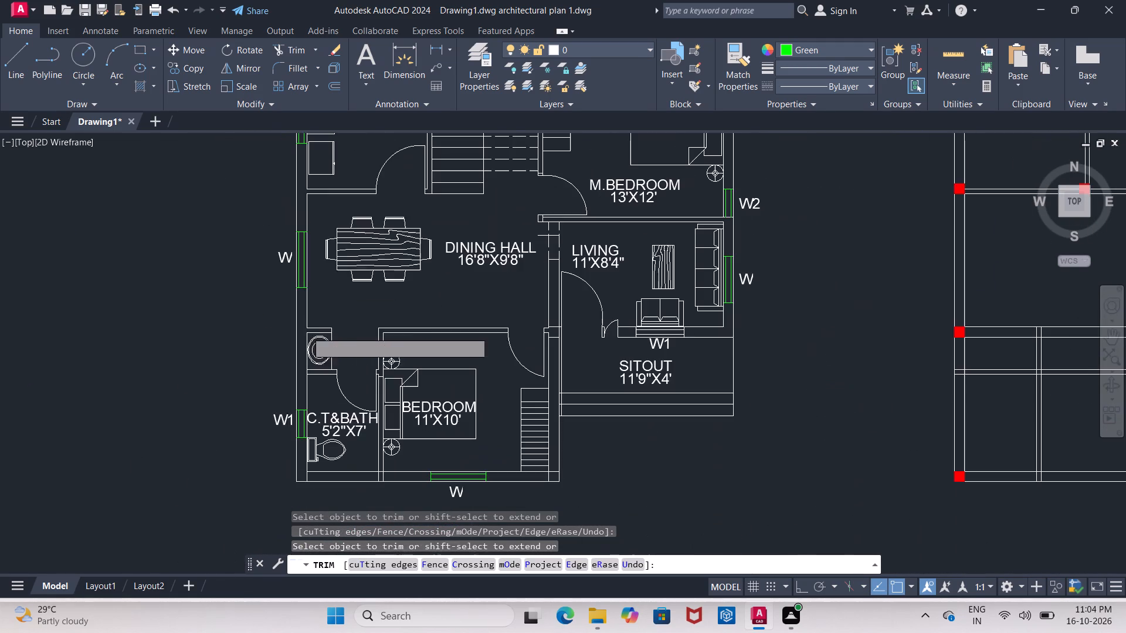
{"action": "scroll", "coordinate": [299, 403], "scroll_direction": "up", "scroll_amount": 4}
{"action": "left_click", "coordinate": [354, 247]}
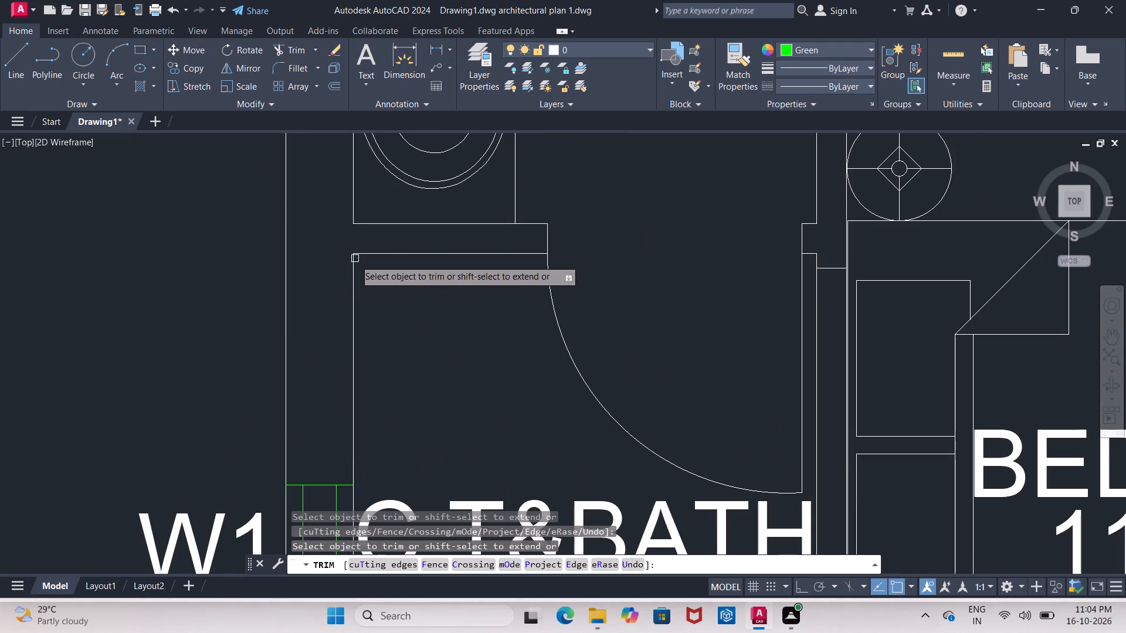
Clear the overlapping wall lines at the C.T&Bath's lower outer corner, erasing the leftover vertical piece.
{"action": "scroll", "coordinate": [355, 267], "scroll_direction": "down", "scroll_amount": 5}
{"action": "scroll", "coordinate": [337, 348], "scroll_direction": "up", "scroll_amount": 4}
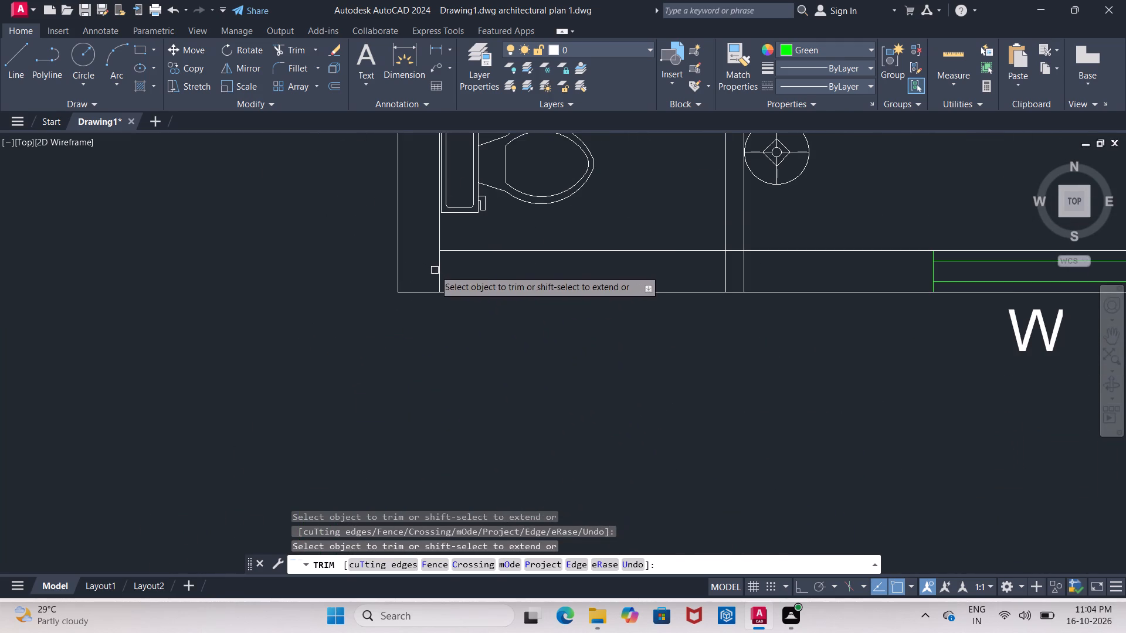
{"action": "left_click", "coordinate": [435, 270]}
{"action": "left_click", "coordinate": [440, 278]}
{"action": "middle_click", "coordinate": [496, 278]}
{"action": "left_click_drag", "start_coordinate": [494, 276], "coordinate": [482, 275]}
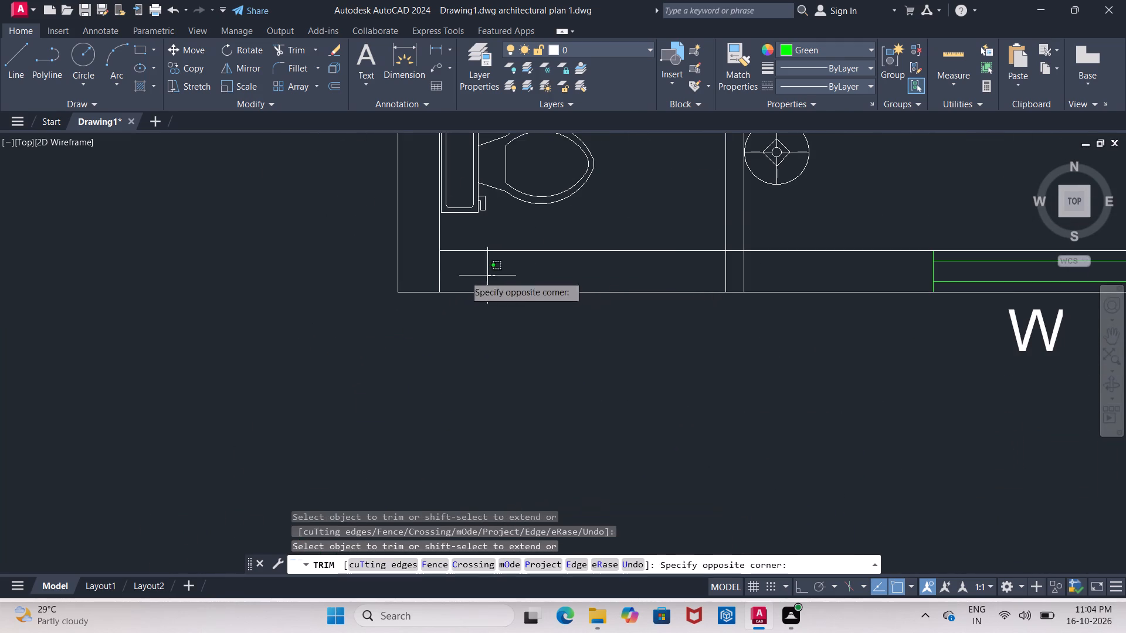
{"action": "left_click", "coordinate": [428, 276]}
{"action": "left_click", "coordinate": [437, 274]}
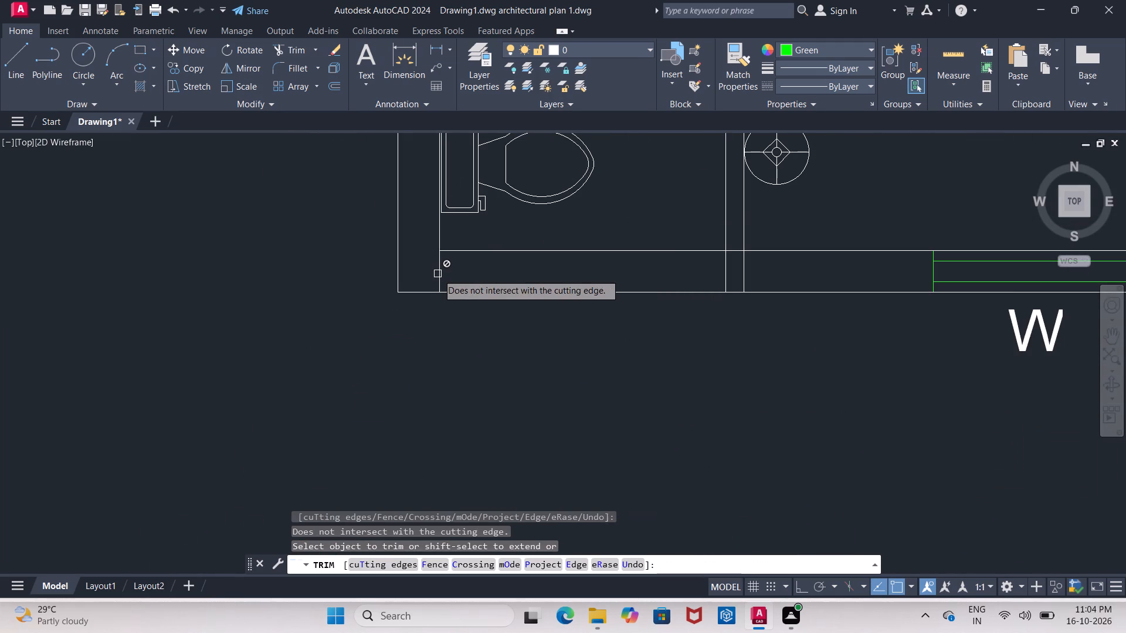
{"action": "key", "text": "Escape"}
{"action": "left_click", "coordinate": [436, 278]}
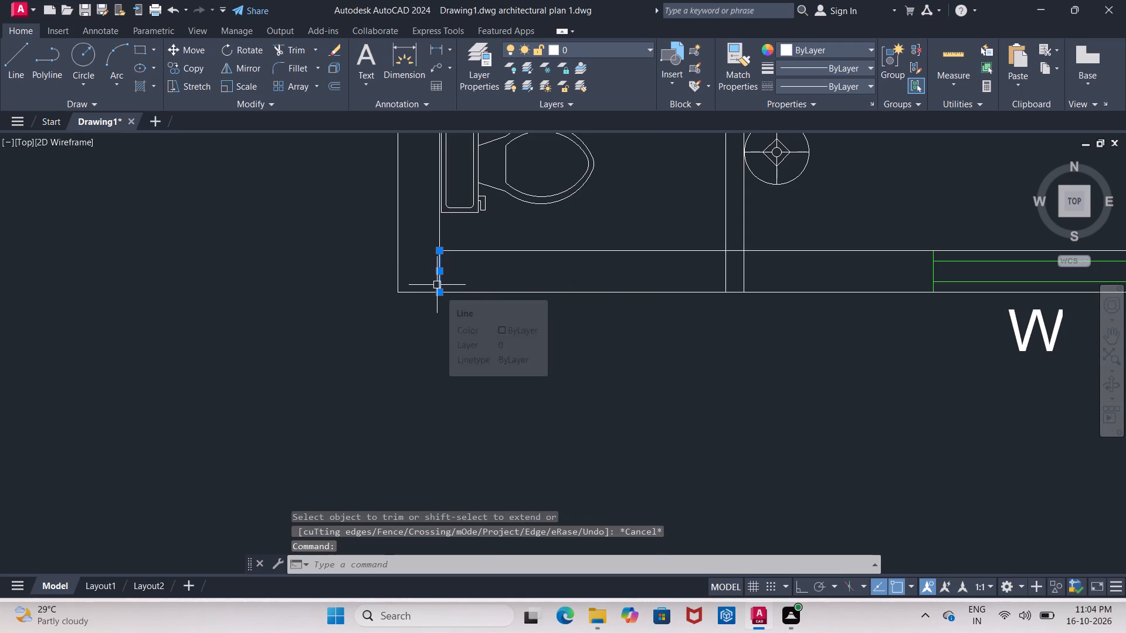
{"action": "key", "text": "Delete"}
Trim the overlapping lines where the partition between the C.T&Bath and bedroom meets the lower outer wall.
{"action": "type", "text": "TR"}
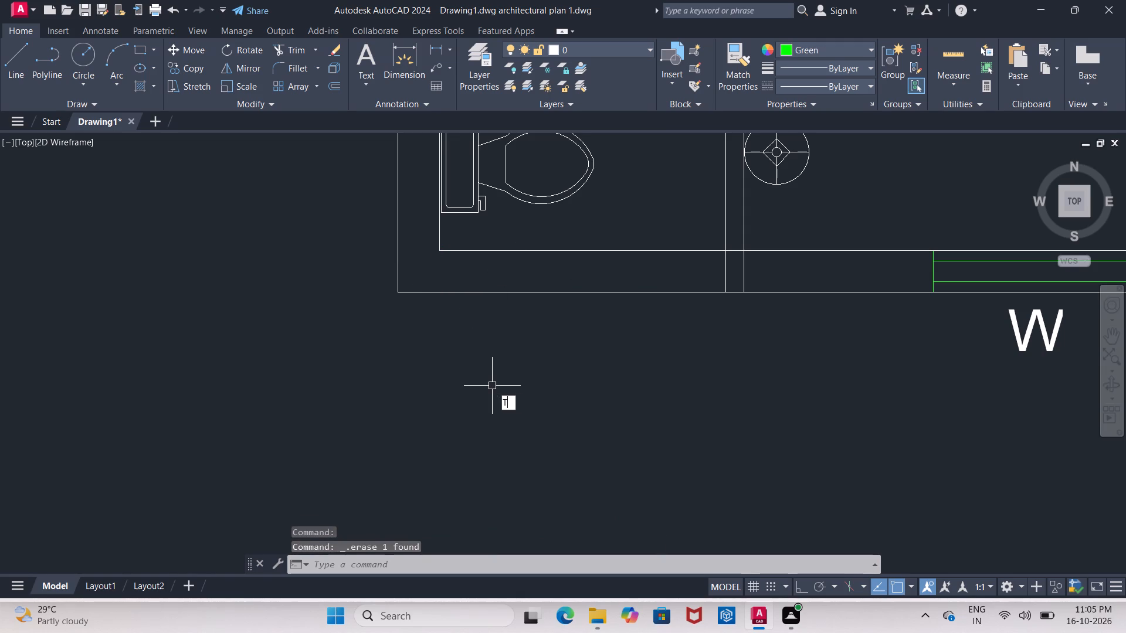
{"action": "key", "text": "Return"}
{"action": "key", "text": "Return"}
{"action": "middle_click_drag", "start_coordinate": [703, 337], "coordinate": [288, 376]}
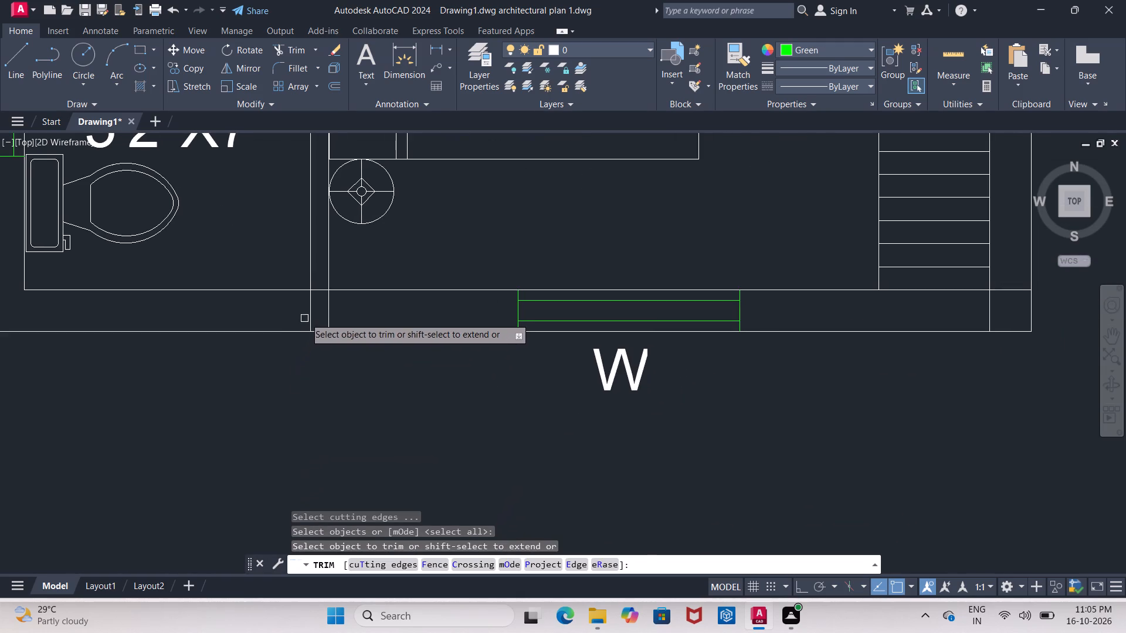
{"action": "left_click", "coordinate": [311, 315]}
{"action": "left_click", "coordinate": [327, 312]}
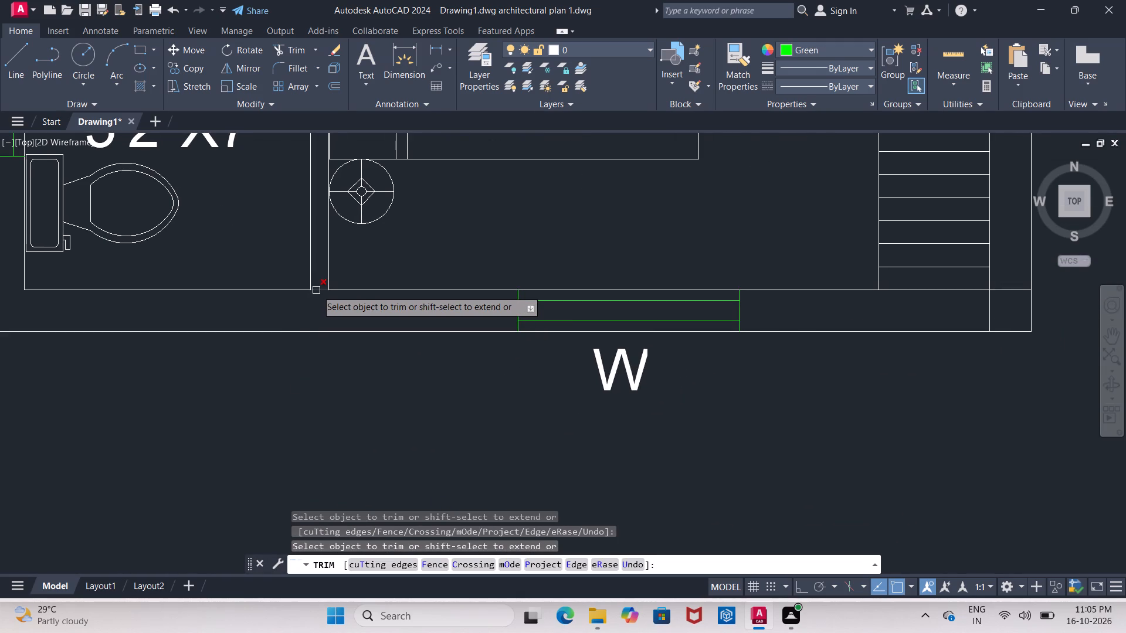
{"action": "left_click", "coordinate": [317, 290]}
Trim the overlapping wall lines at the bedroom's lower outer corner, beside the wardrobe.
{"action": "scroll", "coordinate": [318, 292], "scroll_direction": "down", "scroll_amount": 4}
{"action": "scroll", "coordinate": [590, 298], "scroll_direction": "up", "scroll_amount": 4}
{"action": "scroll", "coordinate": [226, 290], "scroll_direction": "down", "scroll_amount": 3}
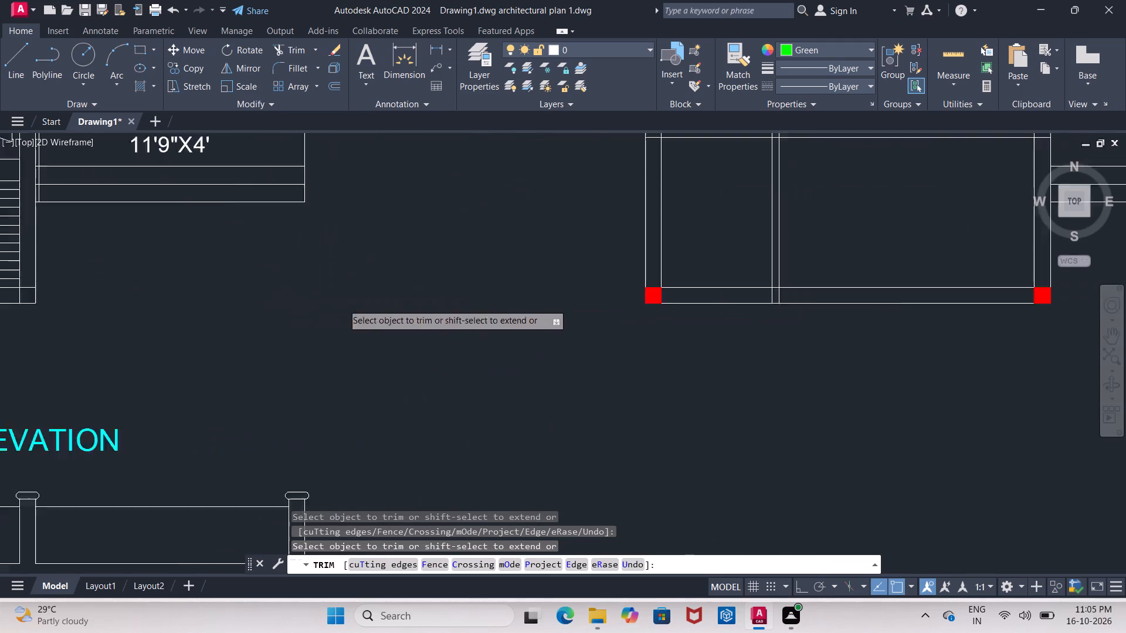
{"action": "scroll", "coordinate": [419, 304], "scroll_direction": "down", "scroll_amount": 2}
{"action": "scroll", "coordinate": [493, 291], "scroll_direction": "up", "scroll_amount": 2}
{"action": "scroll", "coordinate": [221, 314], "scroll_direction": "up", "scroll_amount": 3}
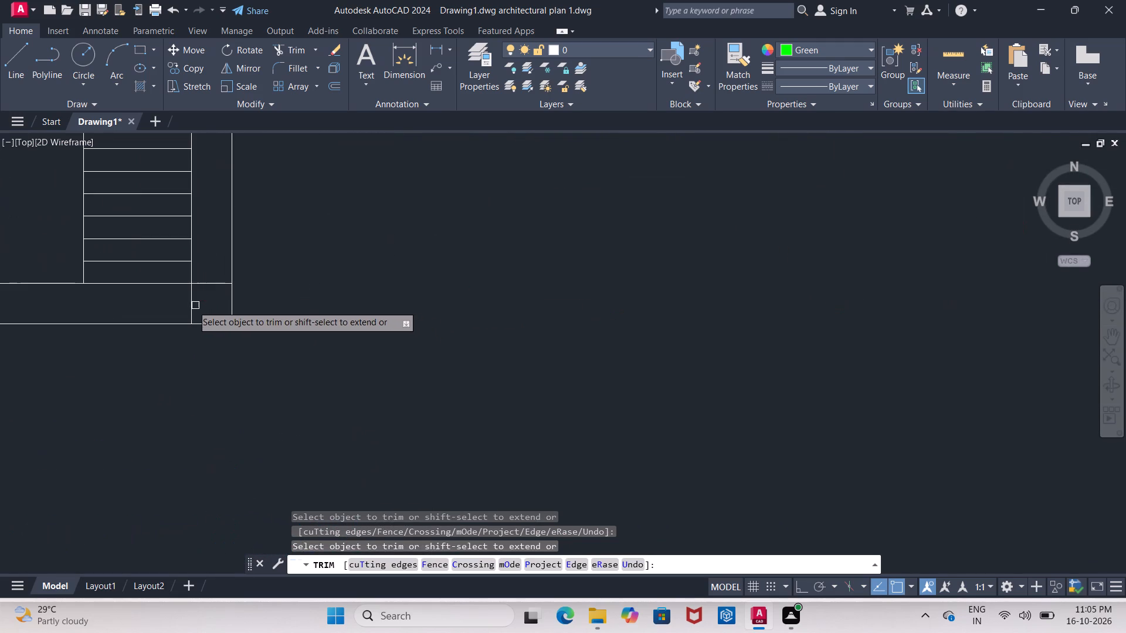
{"action": "left_click", "coordinate": [192, 305]}
{"action": "left_click", "coordinate": [216, 286]}
{"action": "scroll", "coordinate": [219, 291], "scroll_direction": "down", "scroll_amount": 4}
{"action": "middle_click_drag", "start_coordinate": [223, 329], "coordinate": [226, 329]}
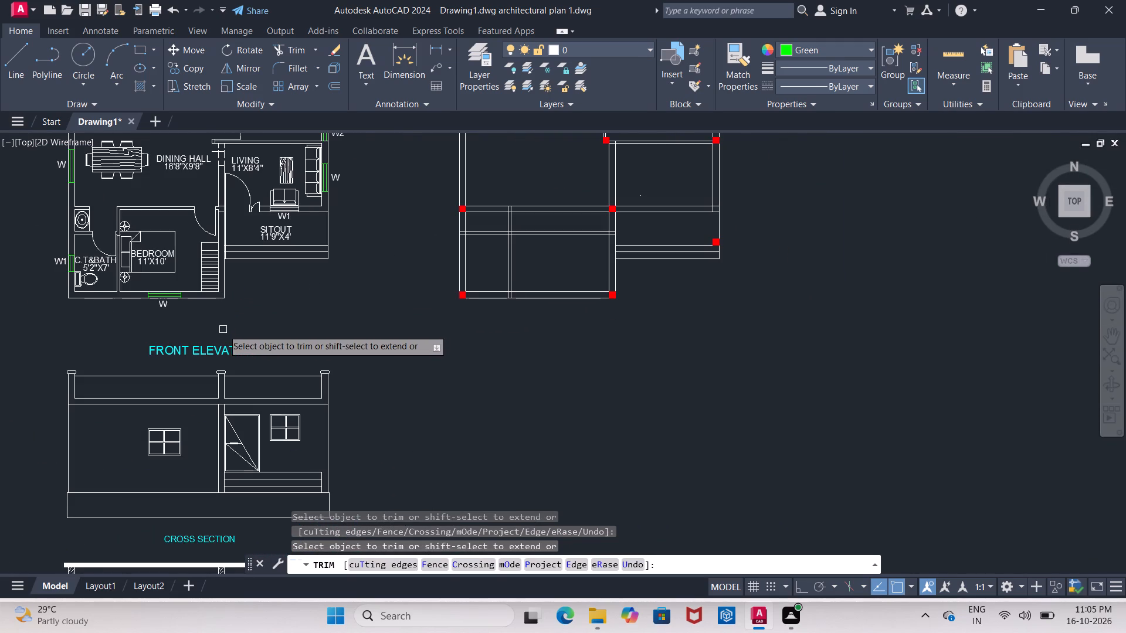
{"action": "middle_click_drag", "start_coordinate": [226, 329], "coordinate": [317, 309]}
{"action": "scroll", "coordinate": [320, 308], "scroll_direction": "down", "scroll_amount": 2}
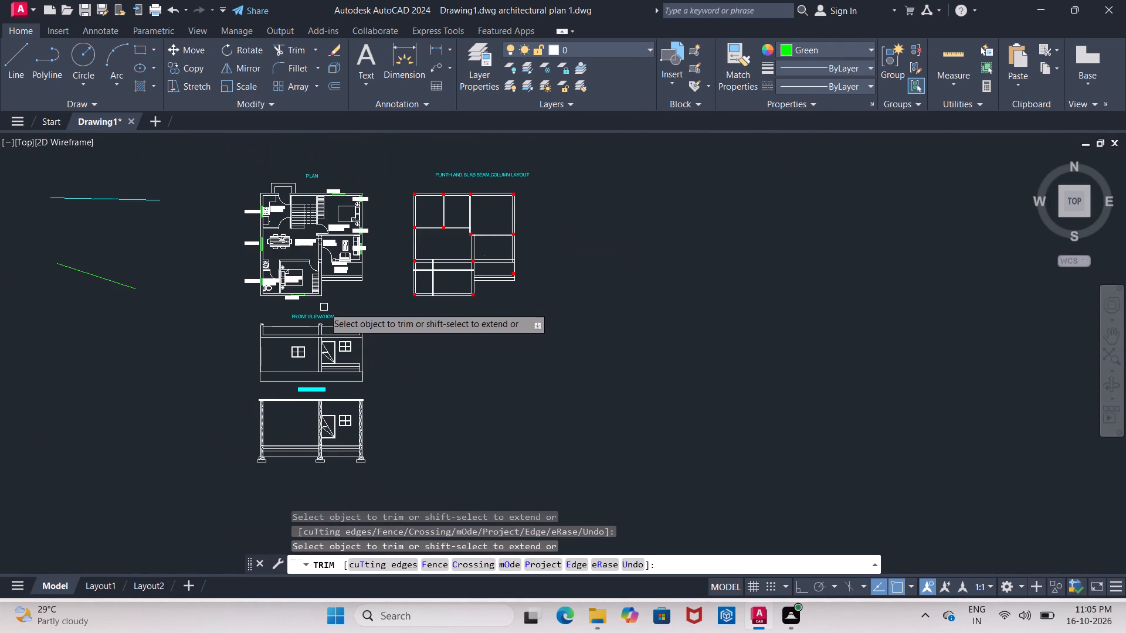
{"action": "middle_click_drag", "start_coordinate": [327, 307], "coordinate": [406, 291]}
{"action": "key", "text": "Escape"}
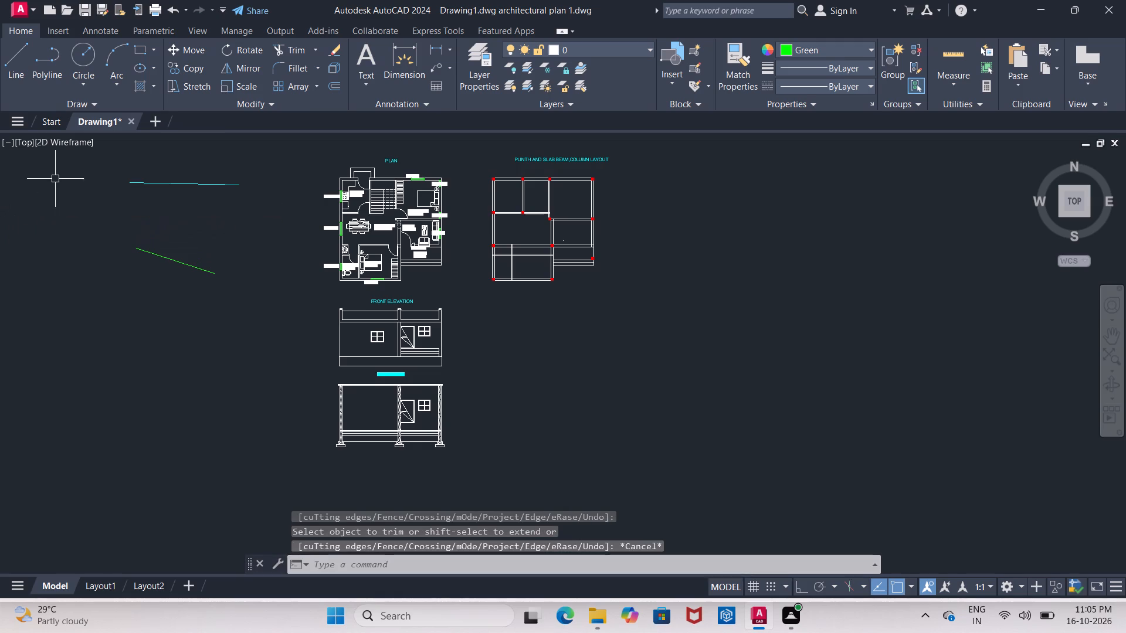
Erase the two stray cyan and green lines lying outside the drawings, beside the plan.
{"action": "left_click_drag", "start_coordinate": [60, 175], "coordinate": [88, 185]}
{"action": "left_click", "coordinate": [270, 303]}
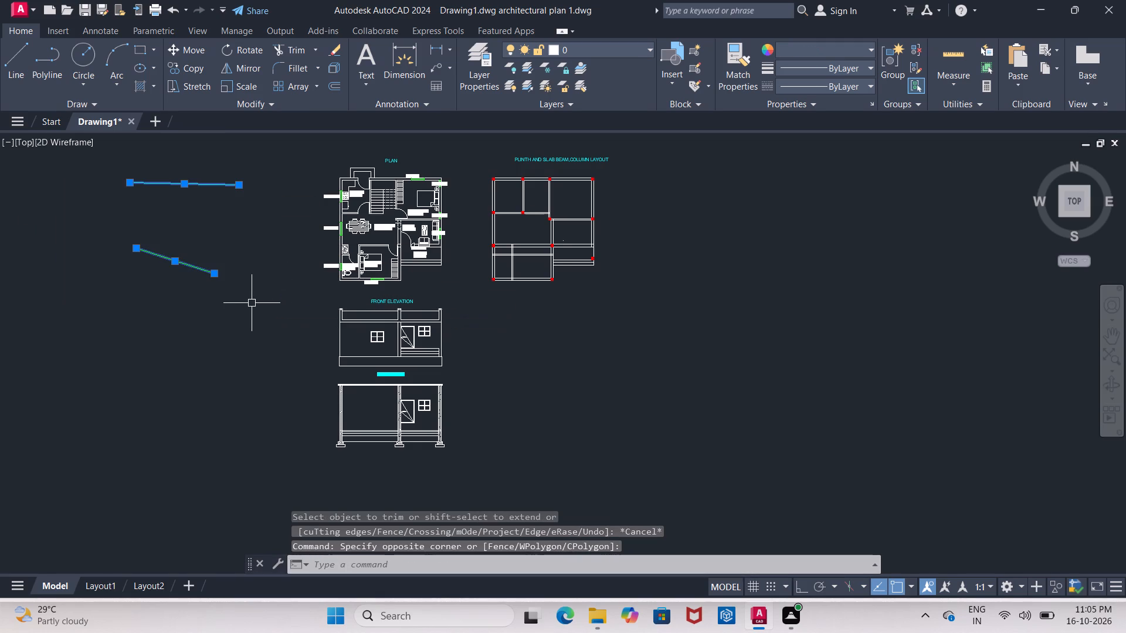
{"action": "key", "text": "Delete"}
Move the cross section with its title about 53'-8" to sit beside the front elevation, below the beam and column layout.
{"action": "middle_click_drag", "start_coordinate": [508, 223], "coordinate": [369, 221]}
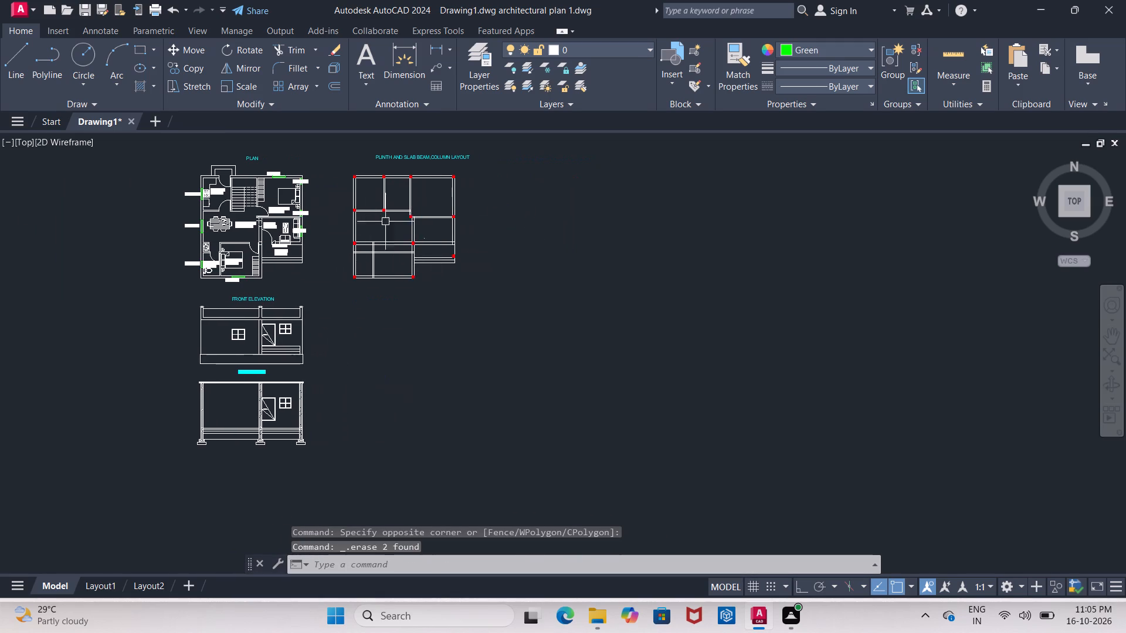
{"action": "scroll", "coordinate": [219, 399], "scroll_direction": "up", "scroll_amount": 2}
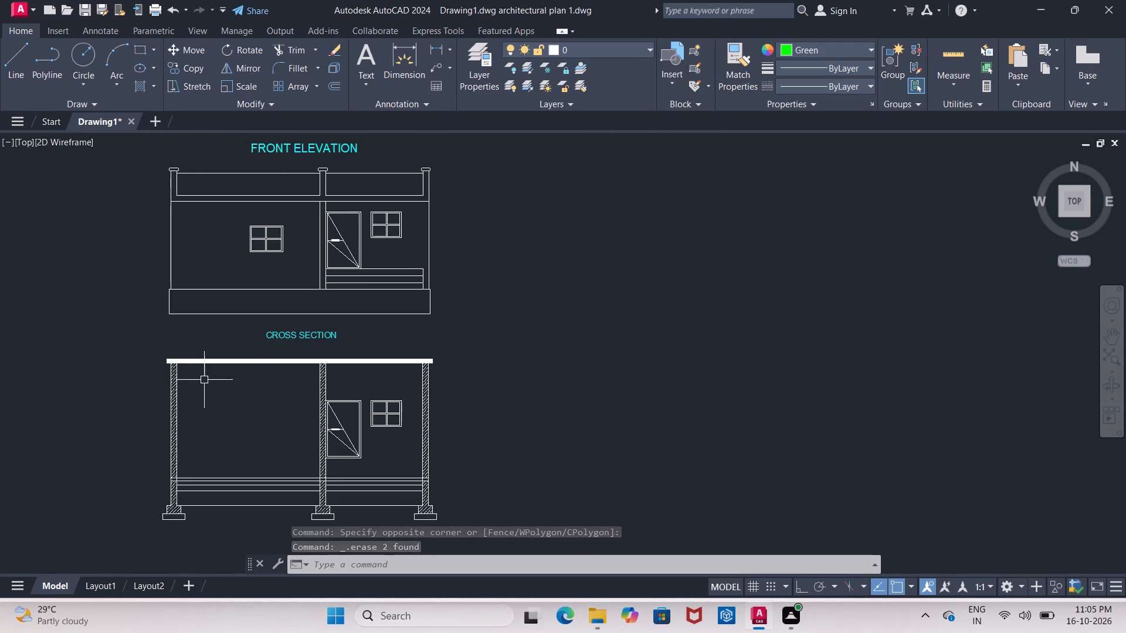
{"action": "middle_click_drag", "start_coordinate": [186, 363], "coordinate": [151, 322]}
{"action": "left_click_drag", "start_coordinate": [78, 283], "coordinate": [87, 286]}
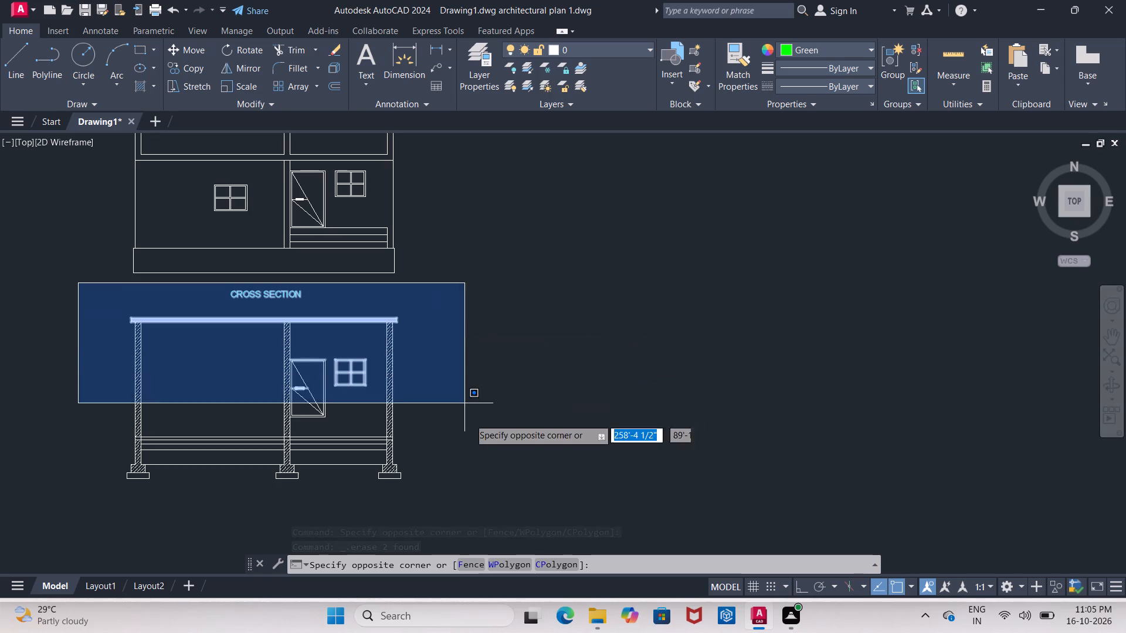
{"action": "left_click", "coordinate": [481, 494]}
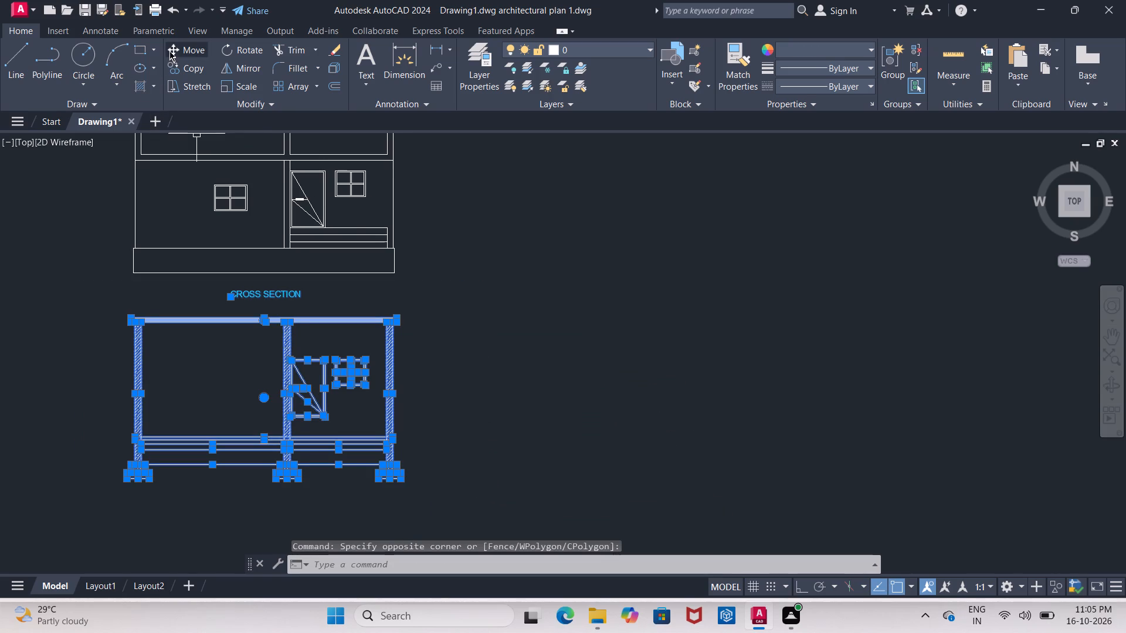
{"action": "left_click", "coordinate": [171, 50]}
{"action": "left_click", "coordinate": [212, 375]}
{"action": "middle_click_drag", "start_coordinate": [562, 269], "coordinate": [346, 377]}
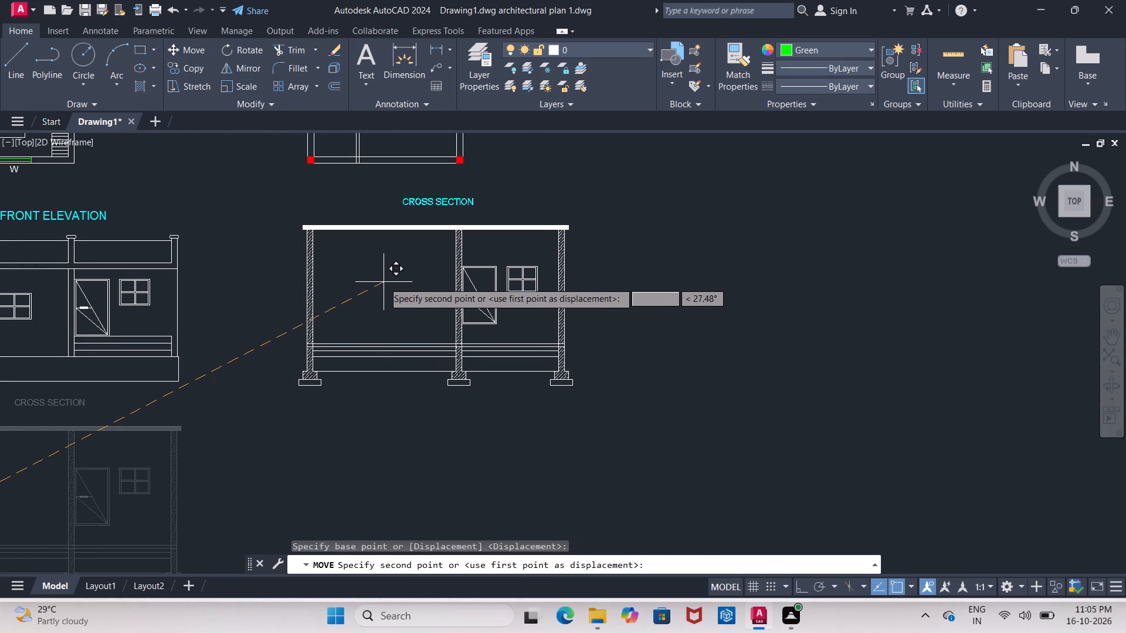
{"action": "scroll", "coordinate": [384, 282], "scroll_direction": "down", "scroll_amount": 2}
{"action": "scroll", "coordinate": [384, 282], "scroll_direction": "up", "scroll_amount": 2}
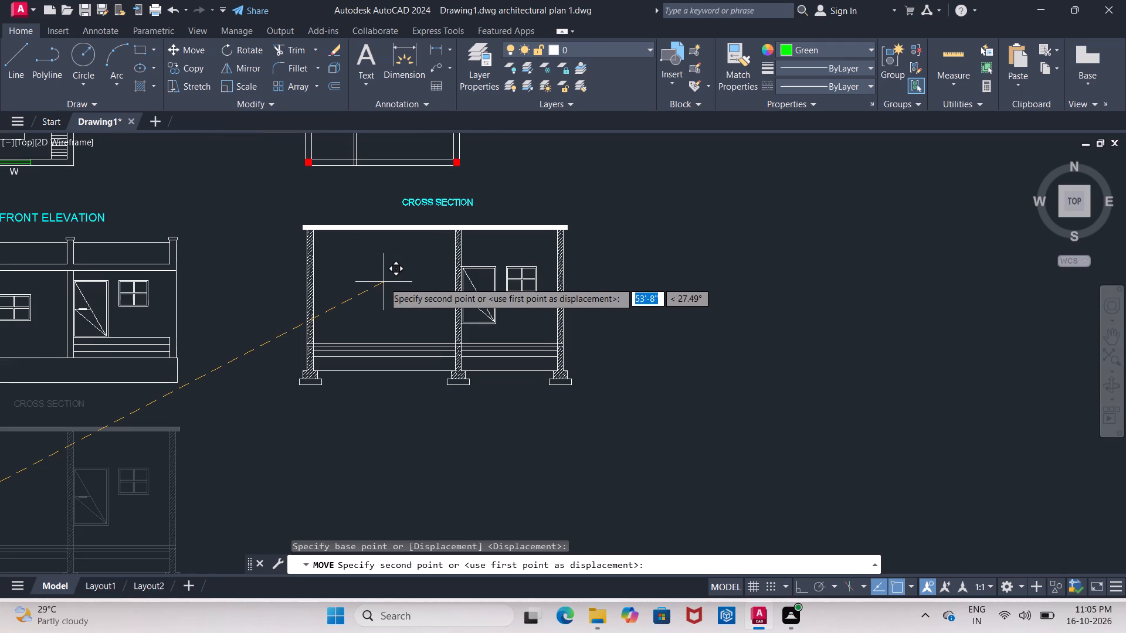
{"action": "left_click", "coordinate": [384, 283]}
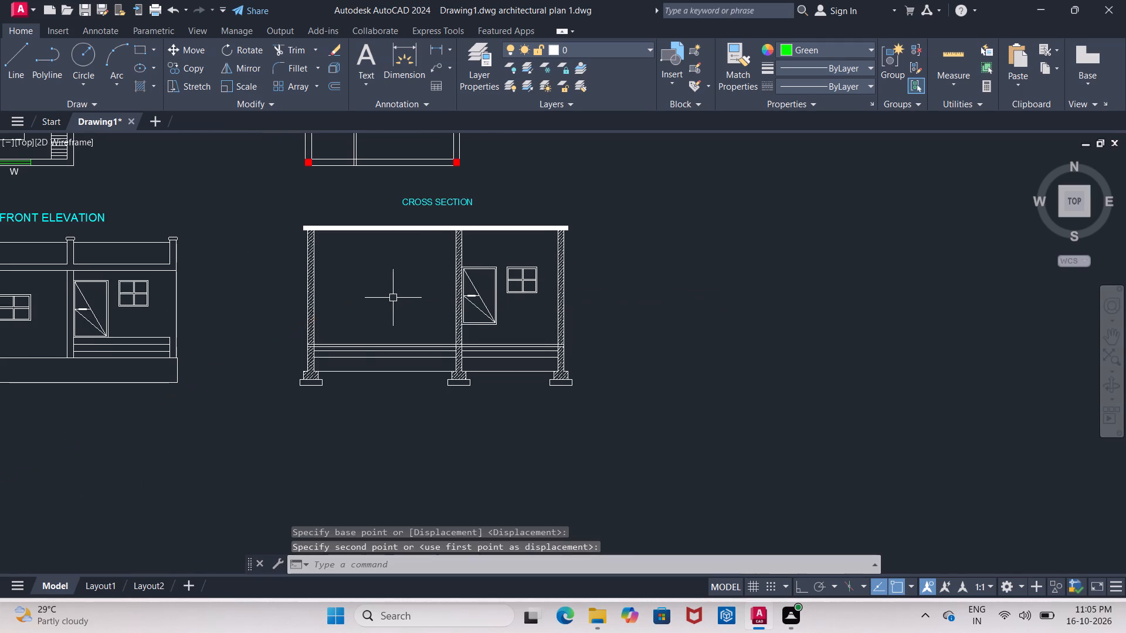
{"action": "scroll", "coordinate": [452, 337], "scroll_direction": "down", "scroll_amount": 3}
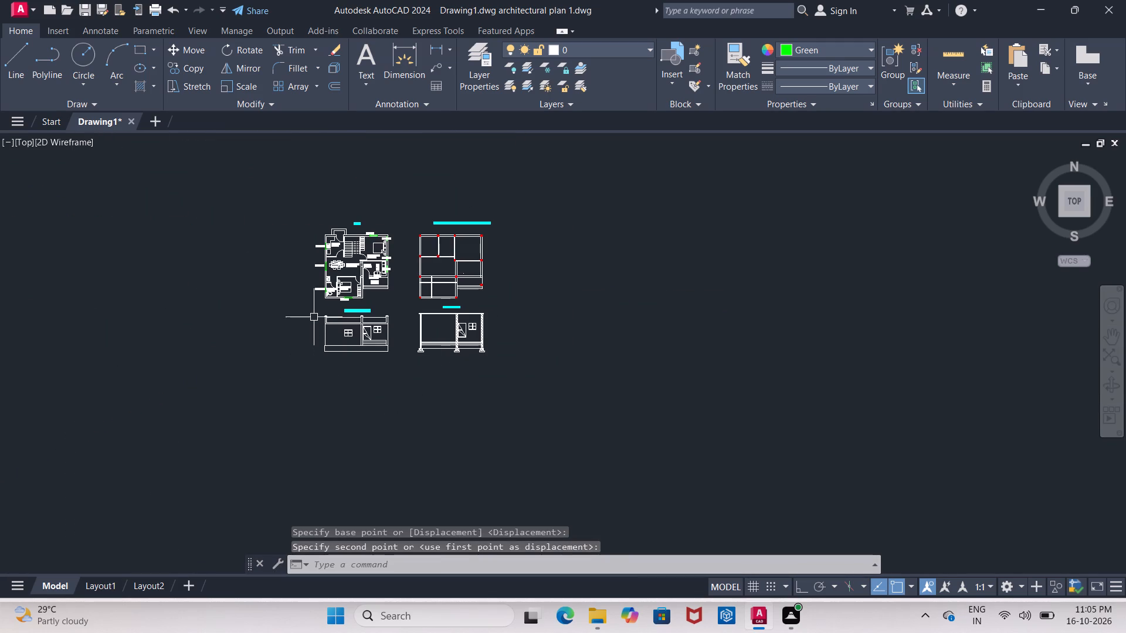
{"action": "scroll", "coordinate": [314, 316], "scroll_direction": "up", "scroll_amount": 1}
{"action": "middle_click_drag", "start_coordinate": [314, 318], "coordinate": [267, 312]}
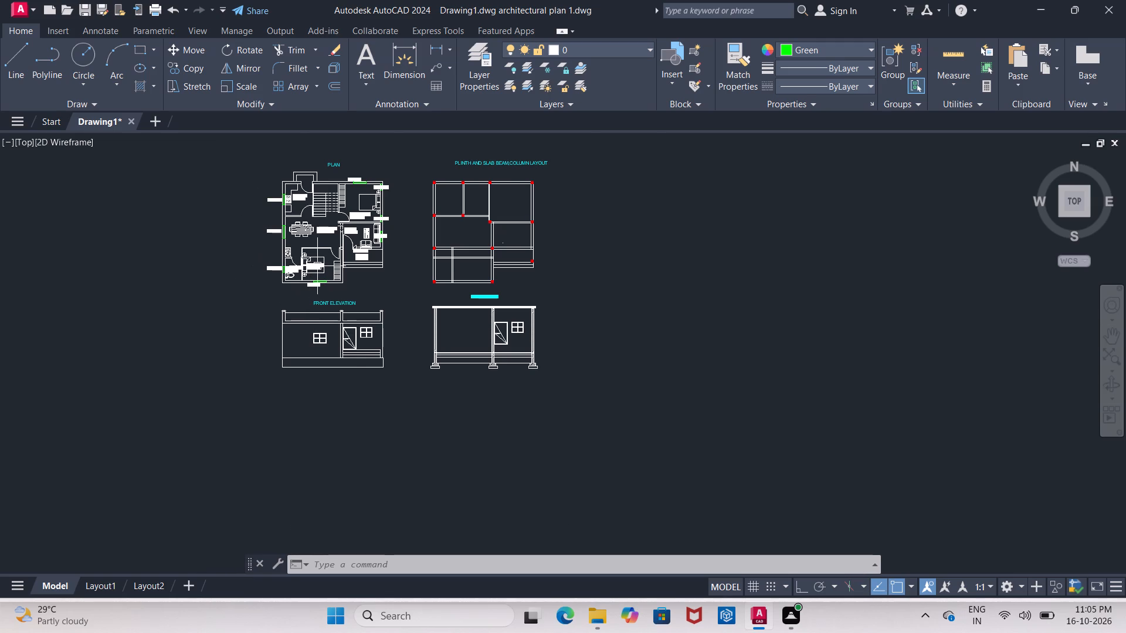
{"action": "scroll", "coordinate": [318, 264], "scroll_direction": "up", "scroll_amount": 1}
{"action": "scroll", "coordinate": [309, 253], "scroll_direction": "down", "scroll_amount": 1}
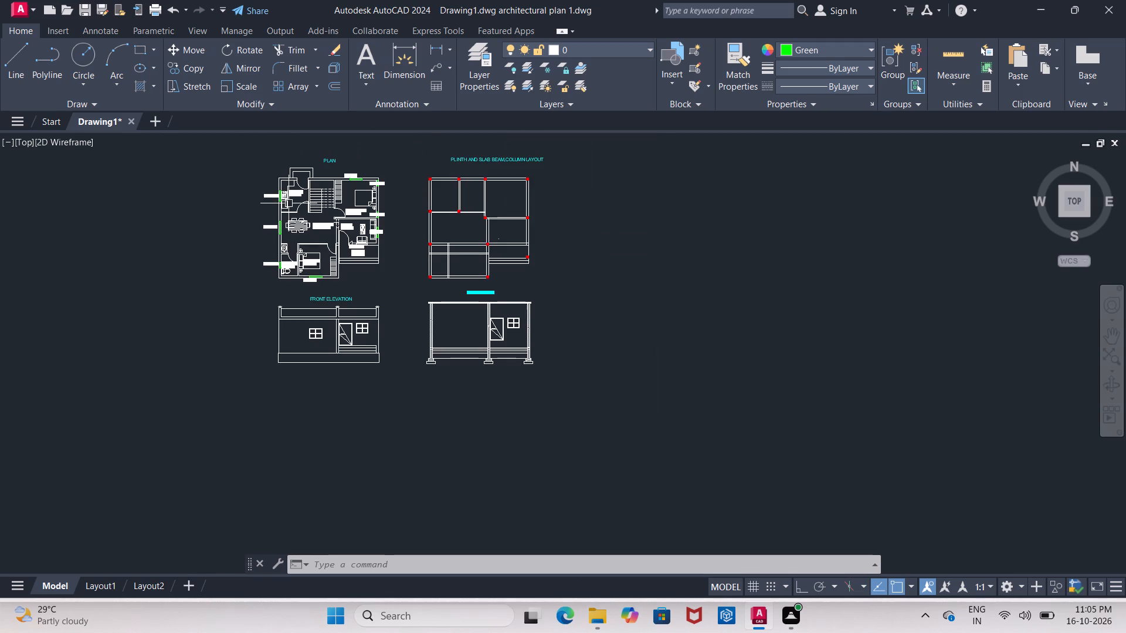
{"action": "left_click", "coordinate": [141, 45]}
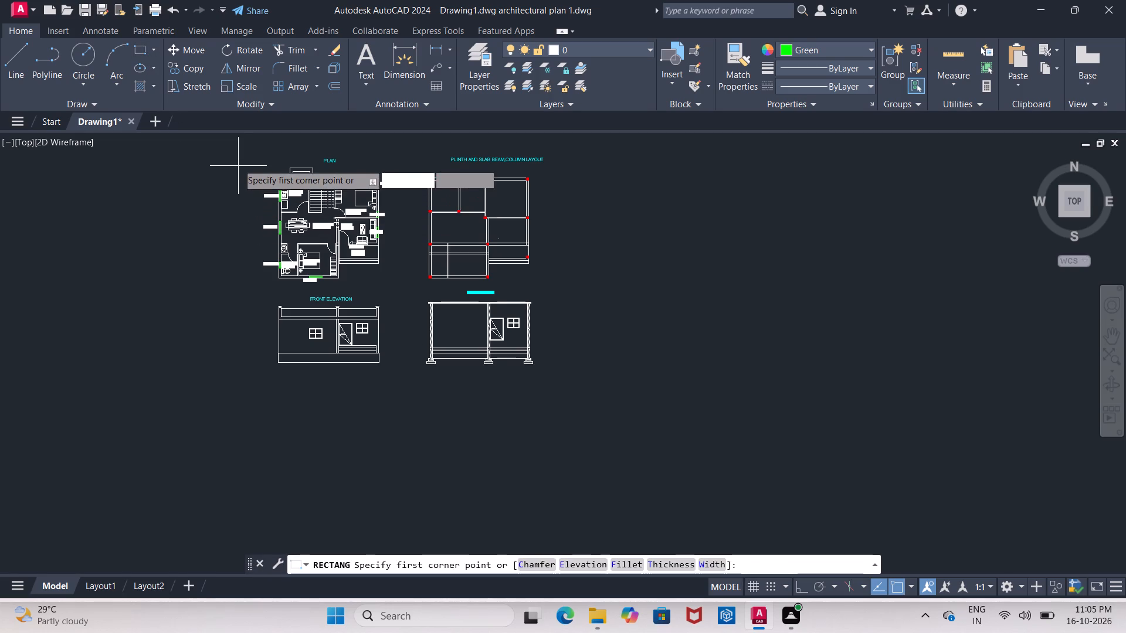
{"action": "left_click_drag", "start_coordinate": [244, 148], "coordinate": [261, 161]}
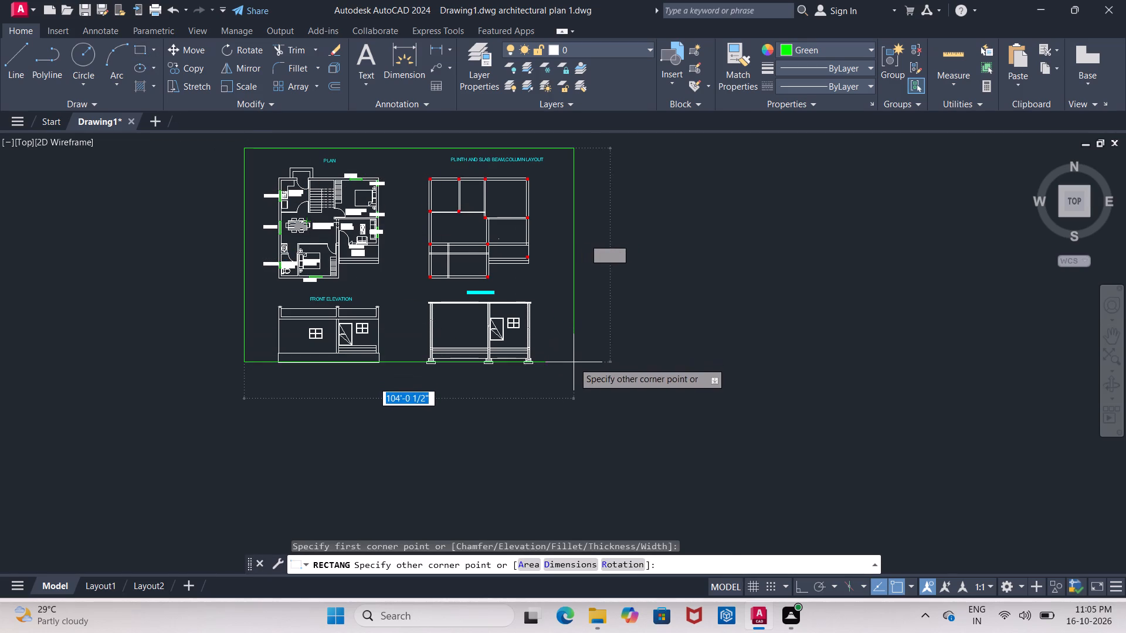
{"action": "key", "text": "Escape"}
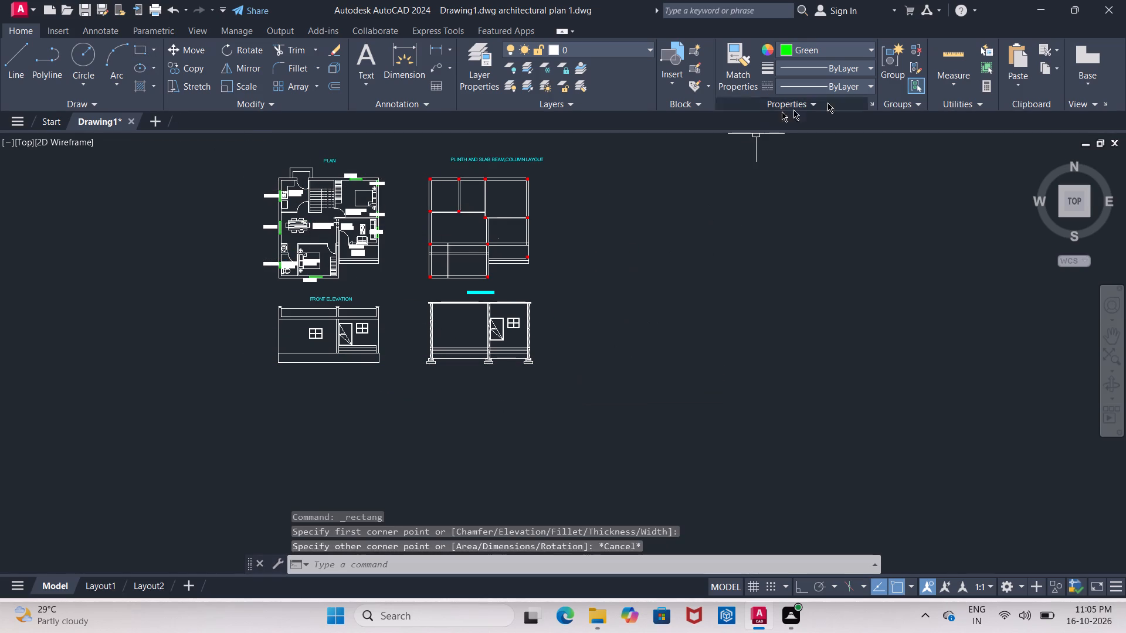
Set the current colour to ByLayer and draw a rectangular border about 71' high around all four drawings.
{"action": "left_click", "coordinate": [869, 48]}
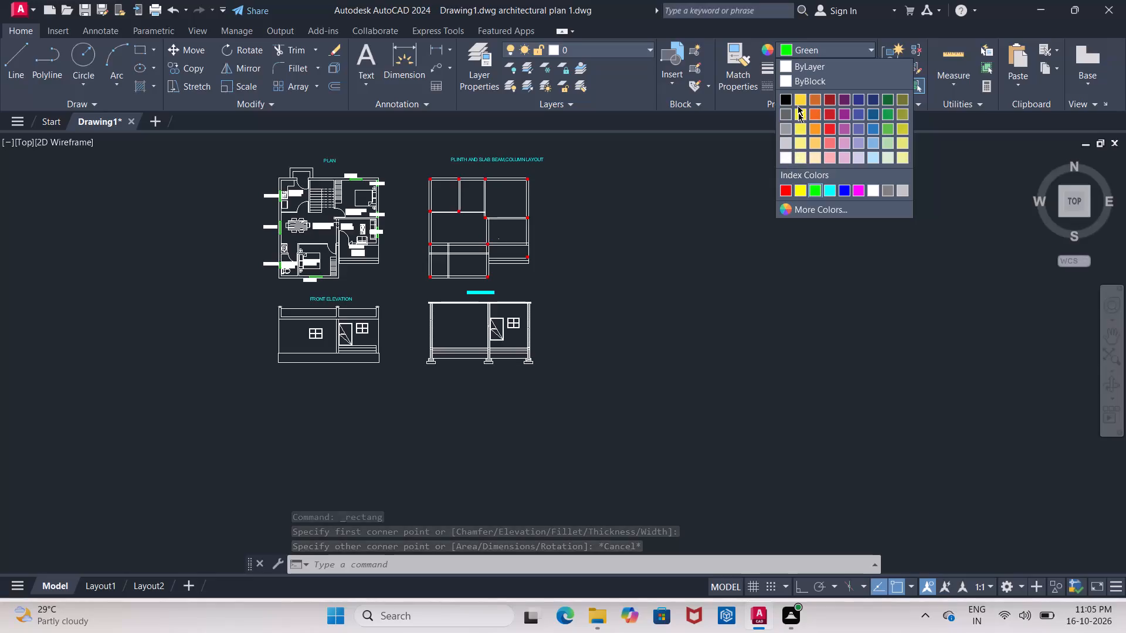
{"action": "left_click", "coordinate": [790, 71]}
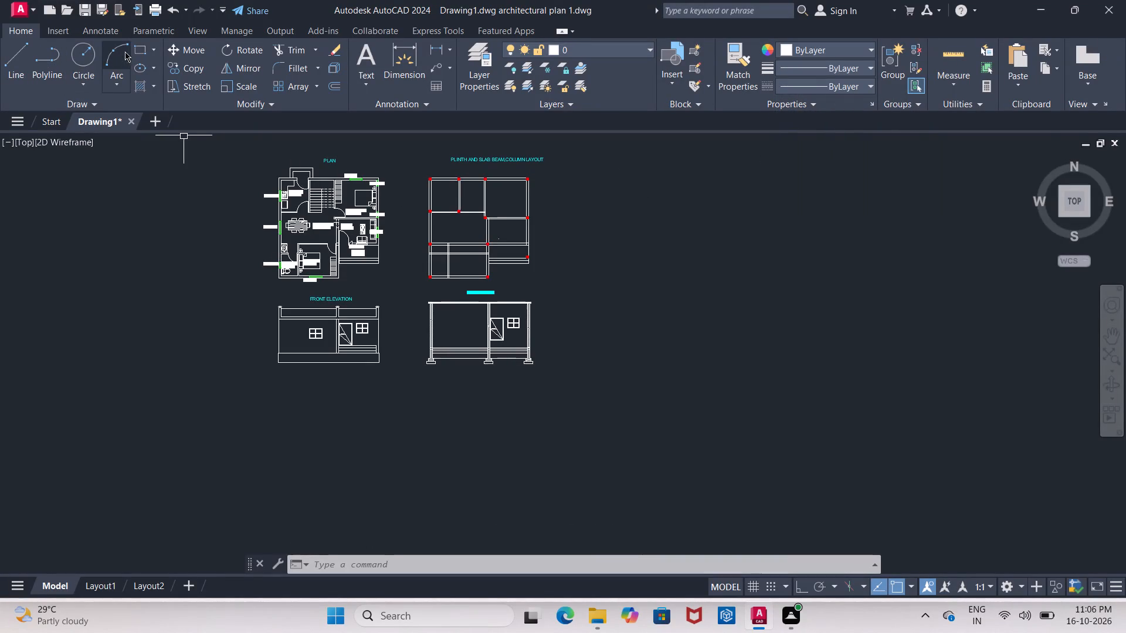
{"action": "left_click", "coordinate": [141, 52]}
{"action": "left_click_drag", "start_coordinate": [240, 149], "coordinate": [260, 166]}
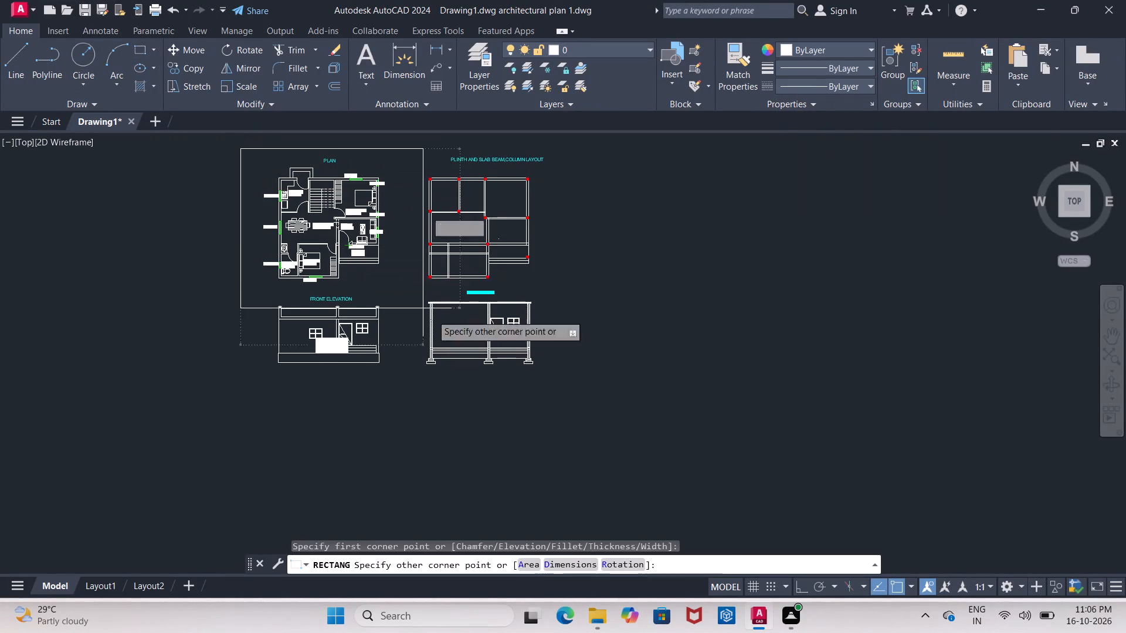
{"action": "left_click", "coordinate": [555, 373]}
Move the plinth and slab beam, column layout title about 5'-5" to the left to centre it above its drawing.
{"action": "scroll", "coordinate": [504, 386], "scroll_direction": "up", "scroll_amount": 2}
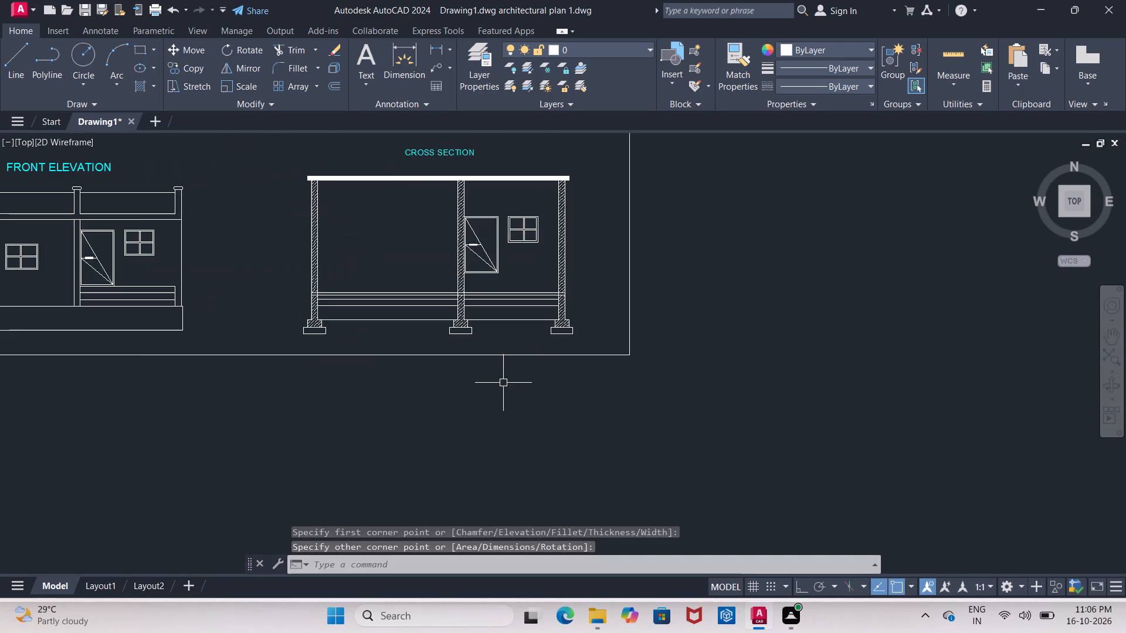
{"action": "scroll", "coordinate": [504, 389], "scroll_direction": "down", "scroll_amount": 3}
{"action": "scroll", "coordinate": [481, 386], "scroll_direction": "up", "scroll_amount": 2}
{"action": "scroll", "coordinate": [474, 418], "scroll_direction": "down", "scroll_amount": 2}
{"action": "middle_click_drag", "start_coordinate": [474, 418], "coordinate": [480, 415]}
{"action": "scroll", "coordinate": [462, 414], "scroll_direction": "up", "scroll_amount": 2}
{"action": "middle_click_drag", "start_coordinate": [462, 414], "coordinate": [462, 417]}
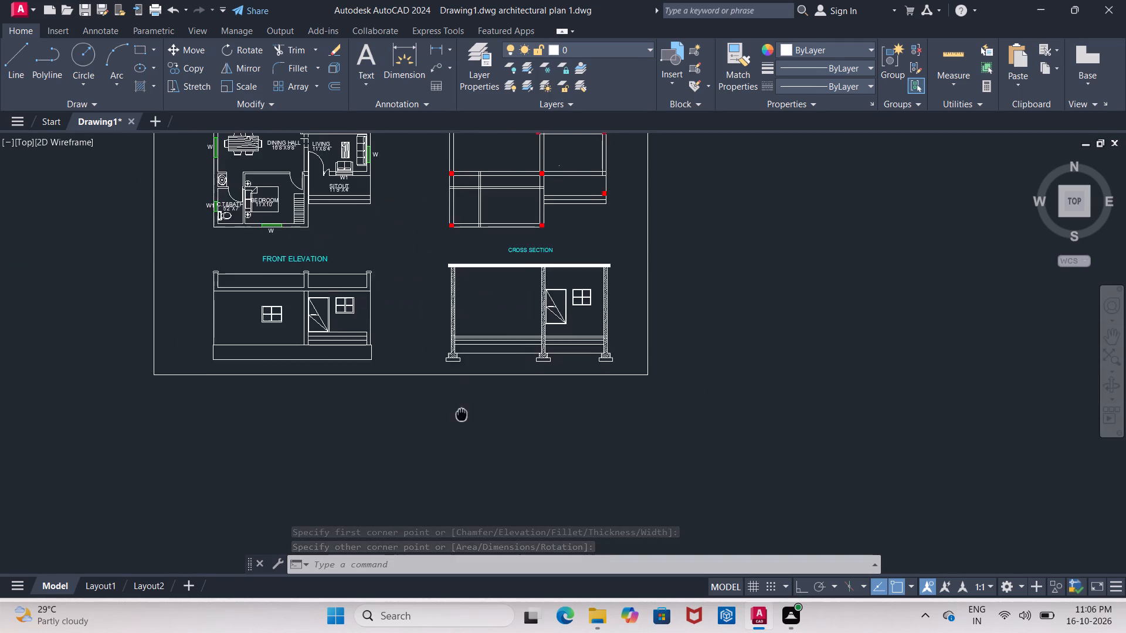
{"action": "middle_click_drag", "start_coordinate": [462, 417], "coordinate": [429, 514]}
{"action": "scroll", "coordinate": [452, 329], "scroll_direction": "down", "scroll_amount": 1}
{"action": "middle_click_drag", "start_coordinate": [452, 329], "coordinate": [437, 380]}
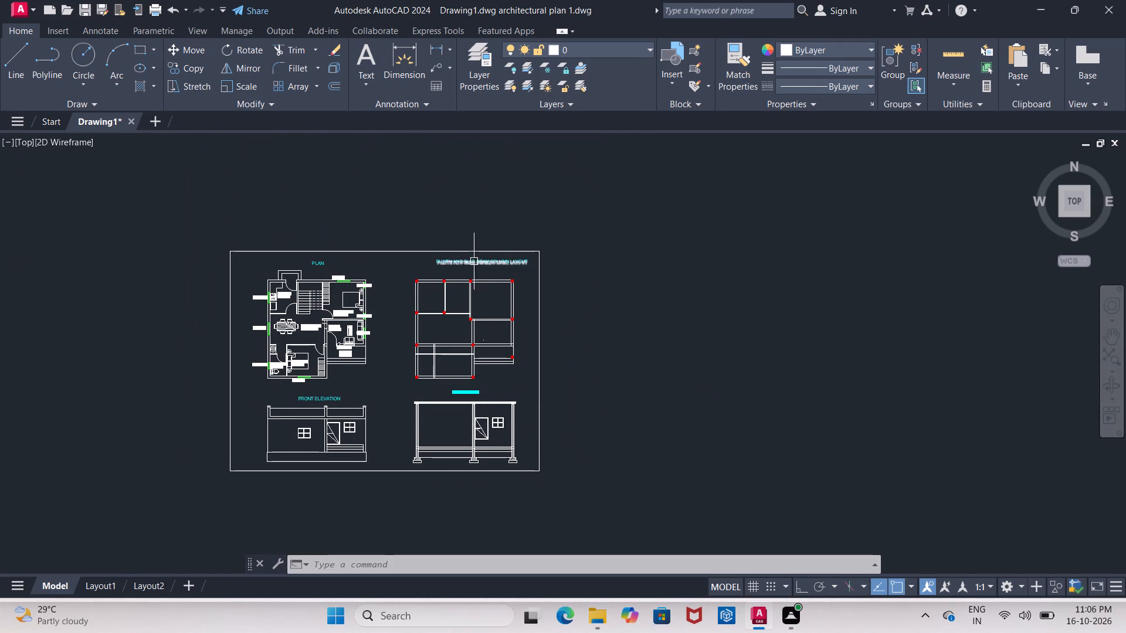
{"action": "left_click", "coordinate": [474, 261]}
{"action": "left_click", "coordinate": [187, 49]}
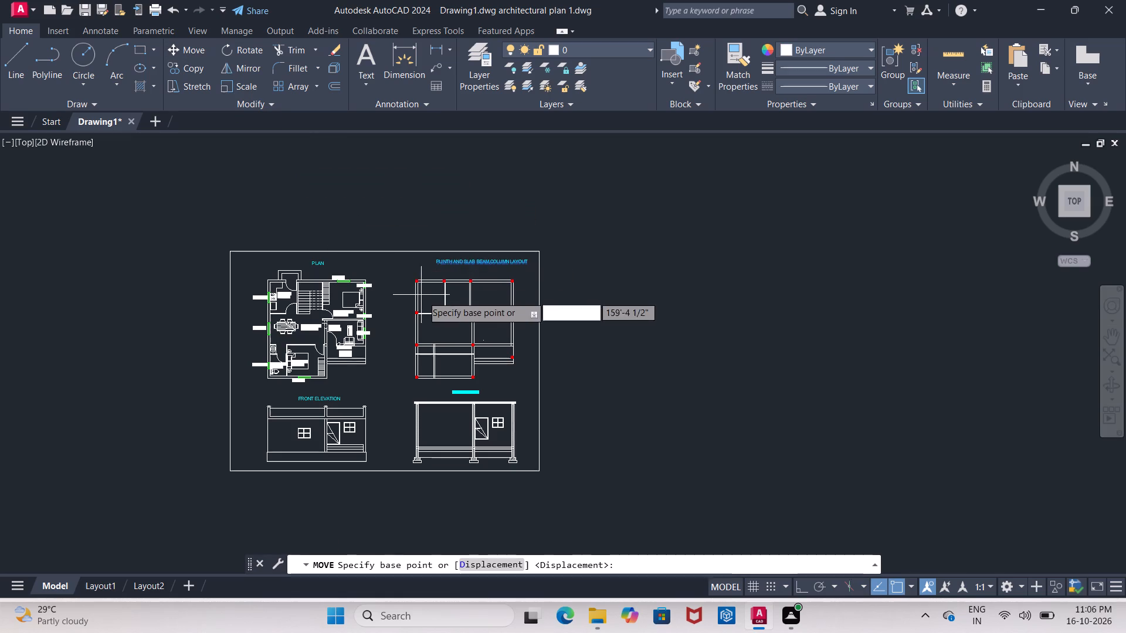
{"action": "scroll", "coordinate": [422, 296], "scroll_direction": "up", "scroll_amount": 2}
{"action": "left_click", "coordinate": [530, 213]}
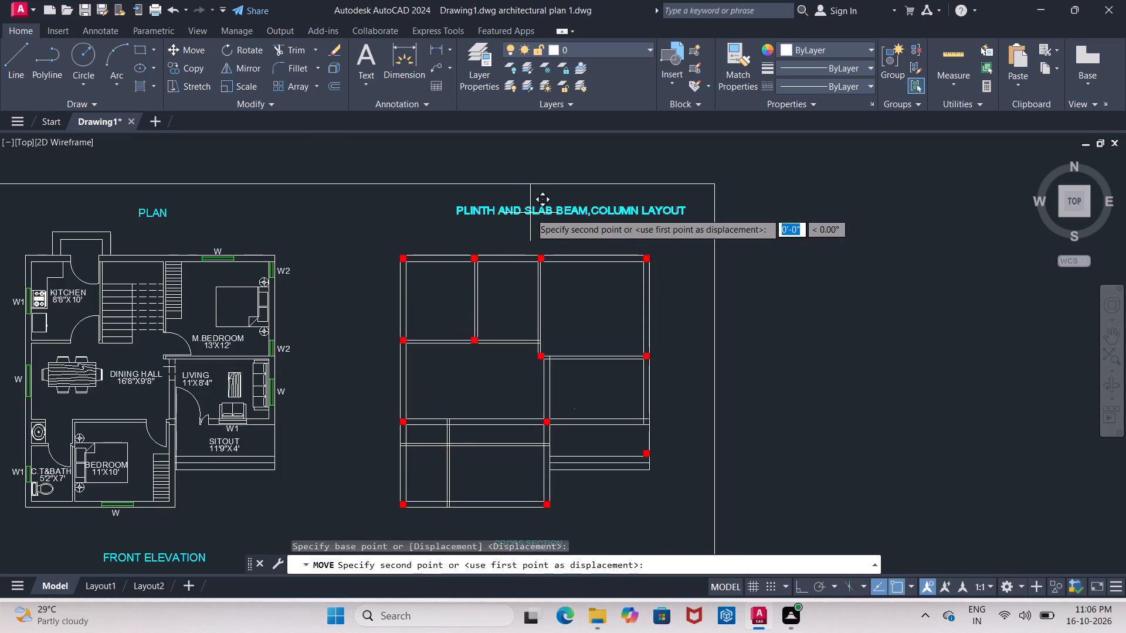
{"action": "left_click", "coordinate": [487, 215]}
Save a copy of the drawing in the same folder as "Drawing1.dwg architectural plan 1 LOG ON".
{"action": "scroll", "coordinate": [489, 226], "scroll_direction": "down", "scroll_amount": 4}
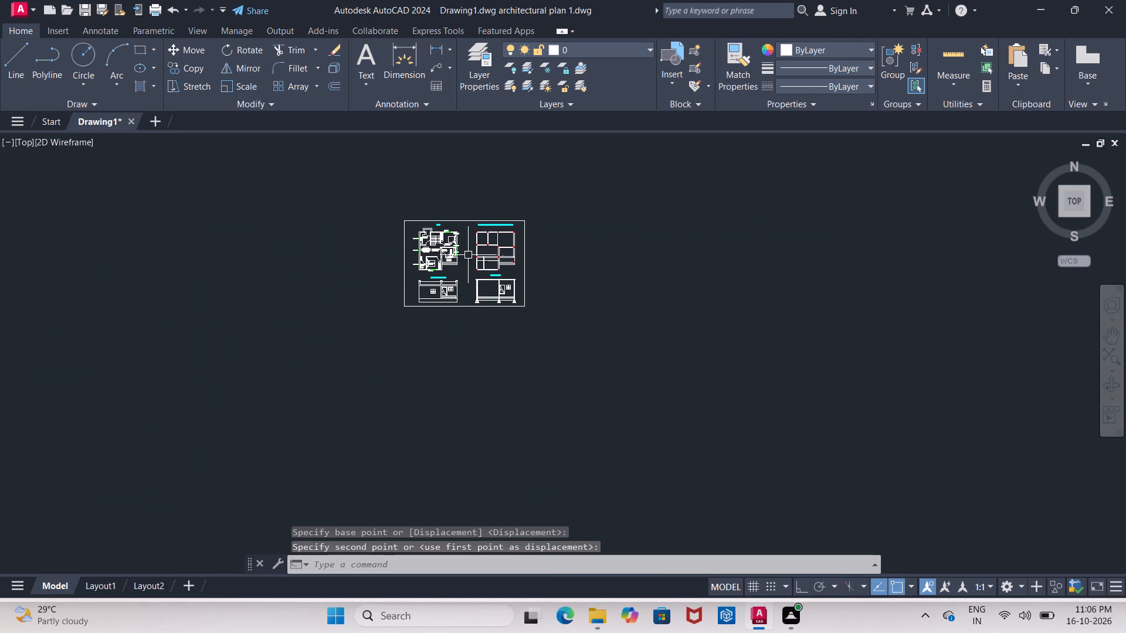
{"action": "scroll", "coordinate": [466, 251], "scroll_direction": "up", "scroll_amount": 1}
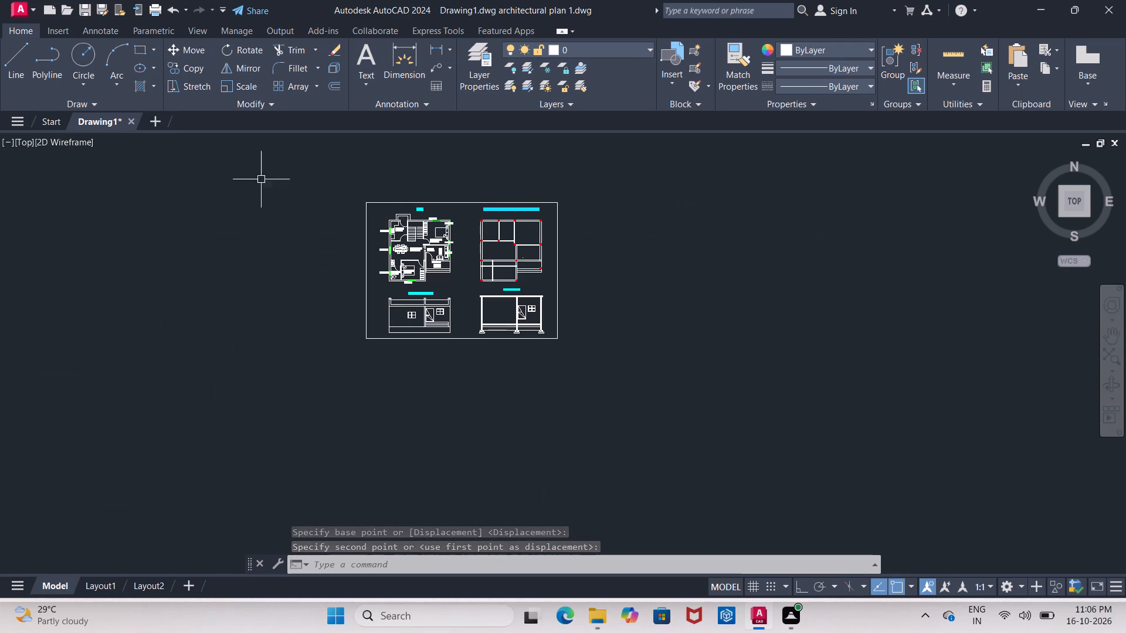
{"action": "left_click", "coordinate": [19, 10]}
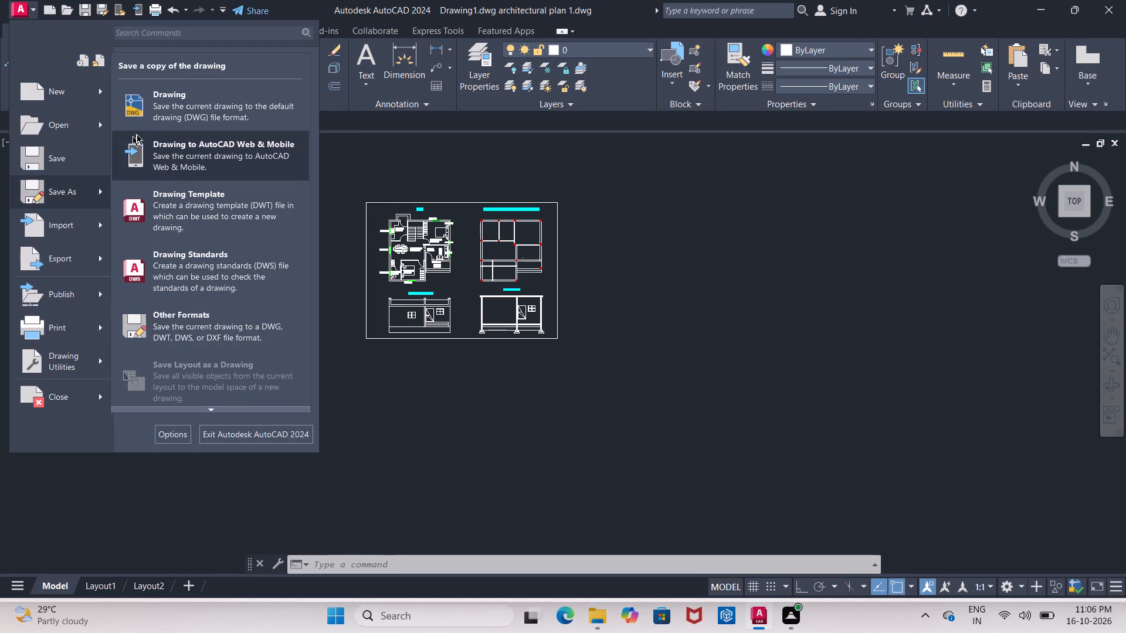
{"action": "left_click", "coordinate": [153, 118]}
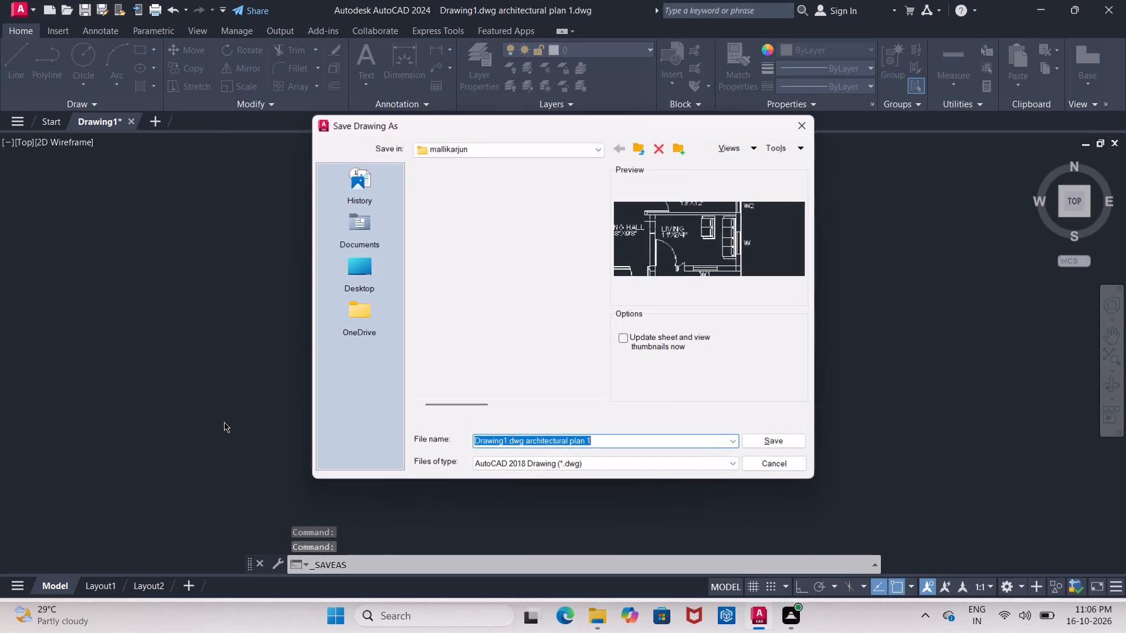
{"action": "left_click", "coordinate": [609, 442]}
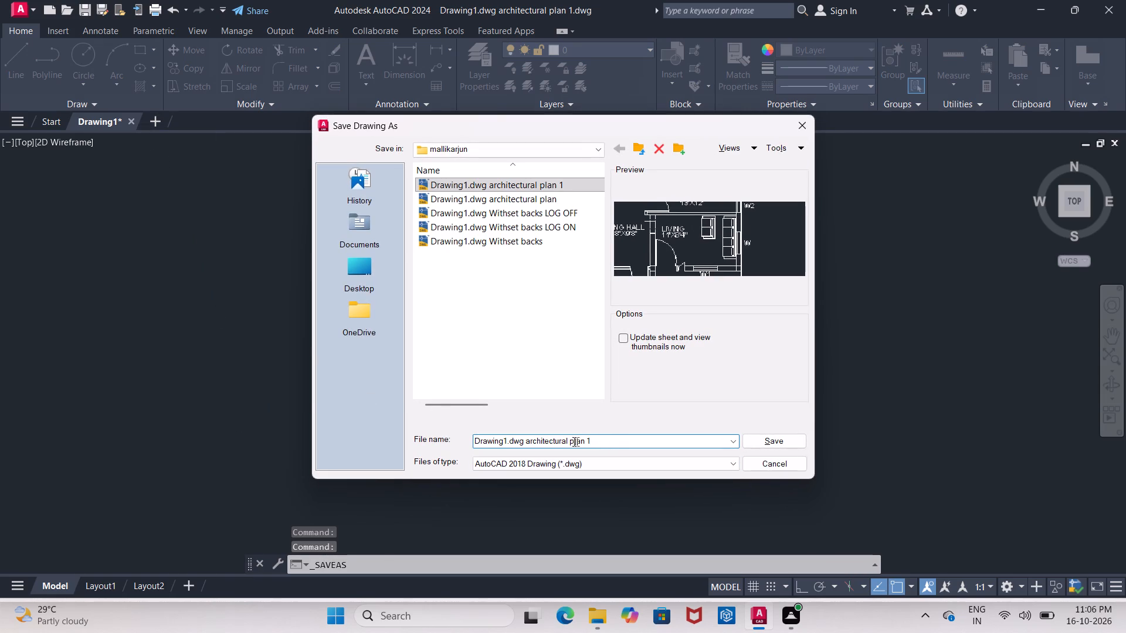
{"action": "key", "text": "space"}
{"action": "type", "text": "LOG ON"}
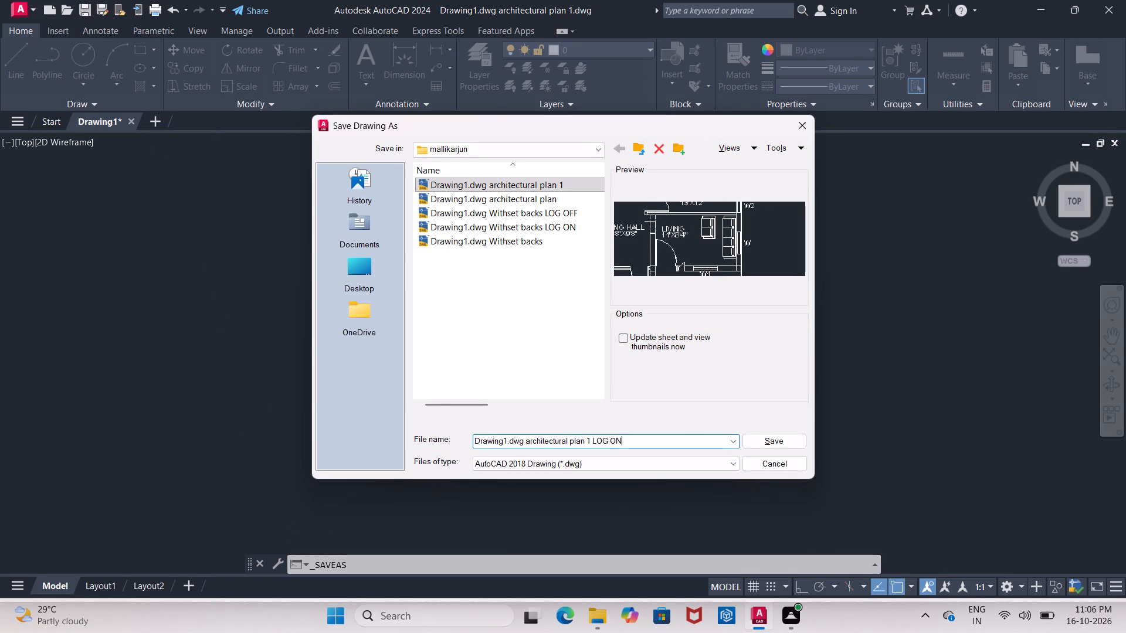
{"action": "left_click", "coordinate": [769, 440]}
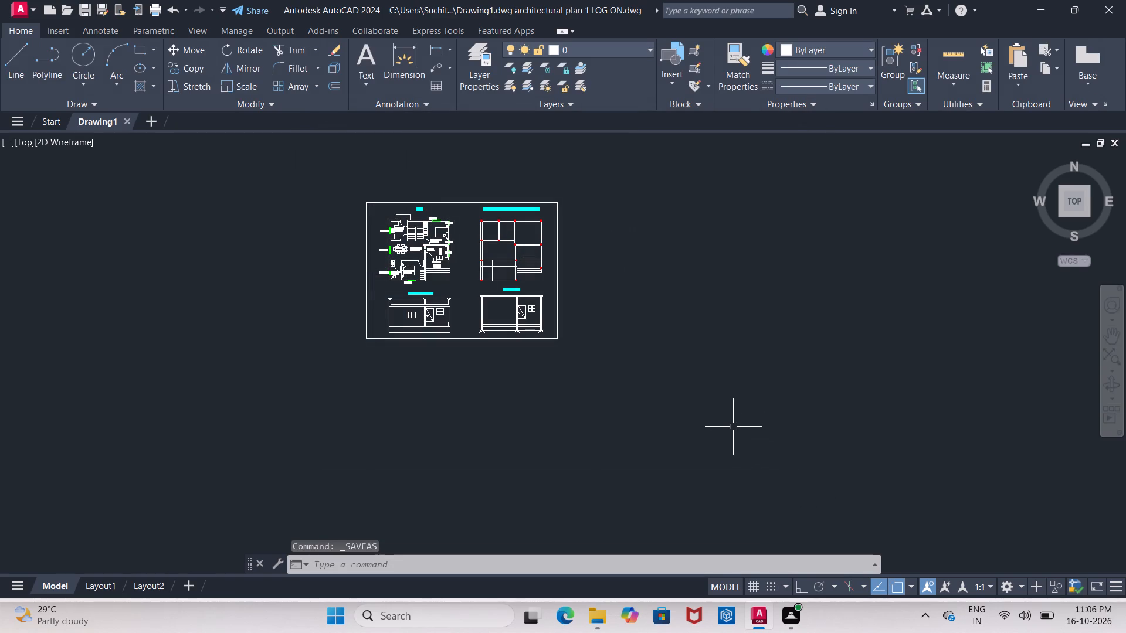
Turn off command-history logging with the LOGFILEOFF command.
{"action": "type", "text": "LOG"}
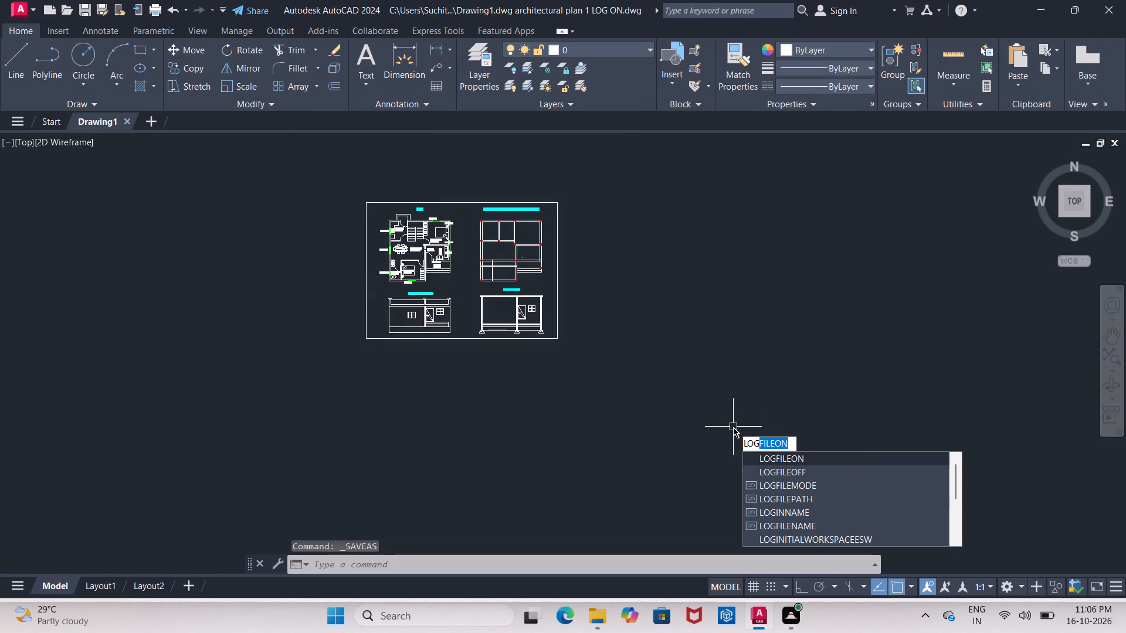
{"action": "left_click", "coordinate": [767, 471]}
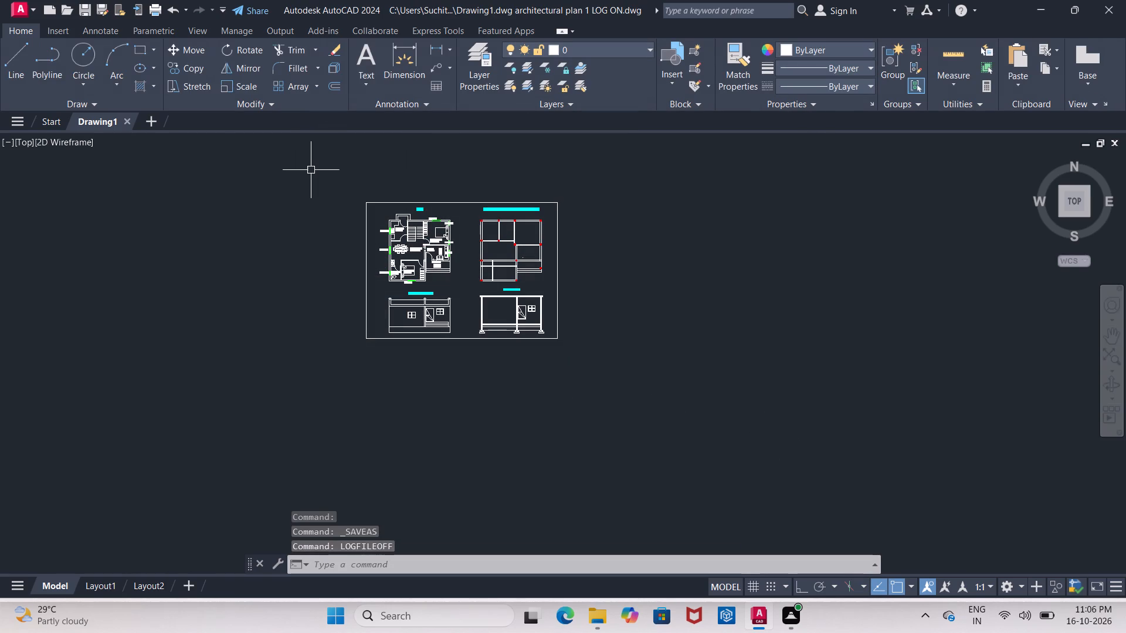
Save another copy of the drawing in the same folder as "Drawing1.dwg architectural plan 1 LOG OFF".
{"action": "left_click", "coordinate": [23, 5]}
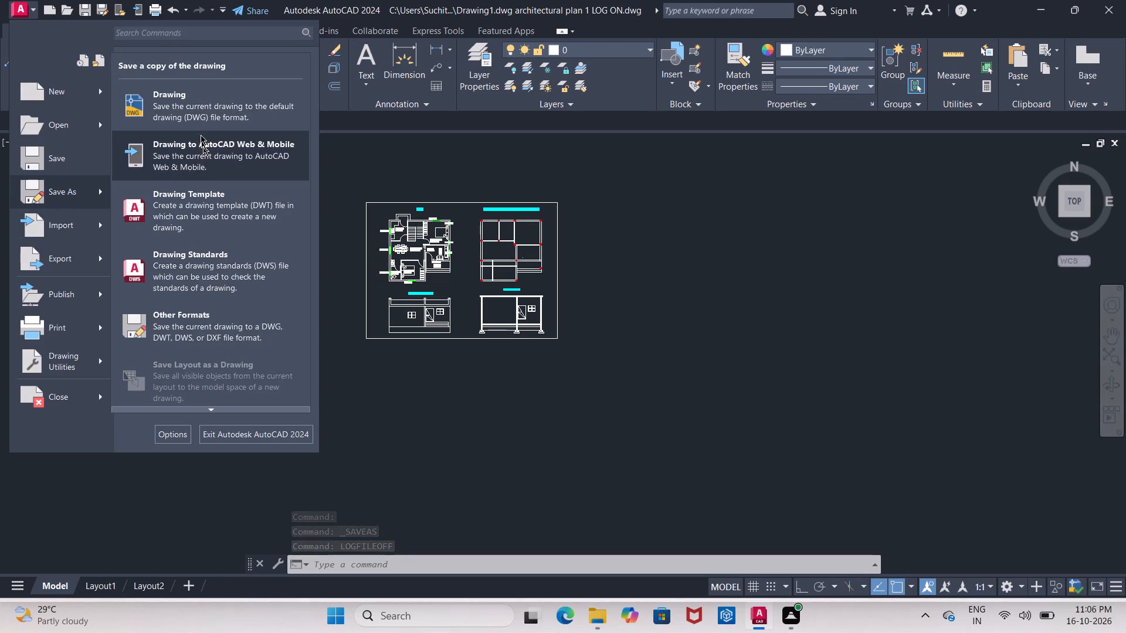
{"action": "left_click", "coordinate": [198, 124]}
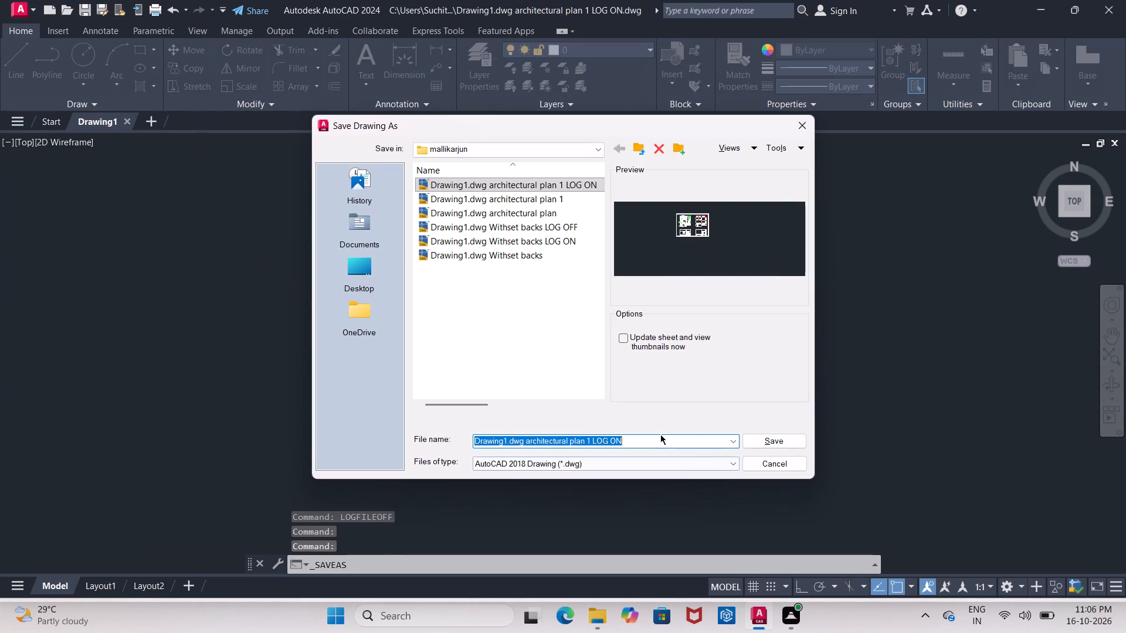
{"action": "left_click", "coordinate": [660, 434]}
{"action": "left_click", "coordinate": [660, 440]}
{"action": "key", "text": "BackSpace"}
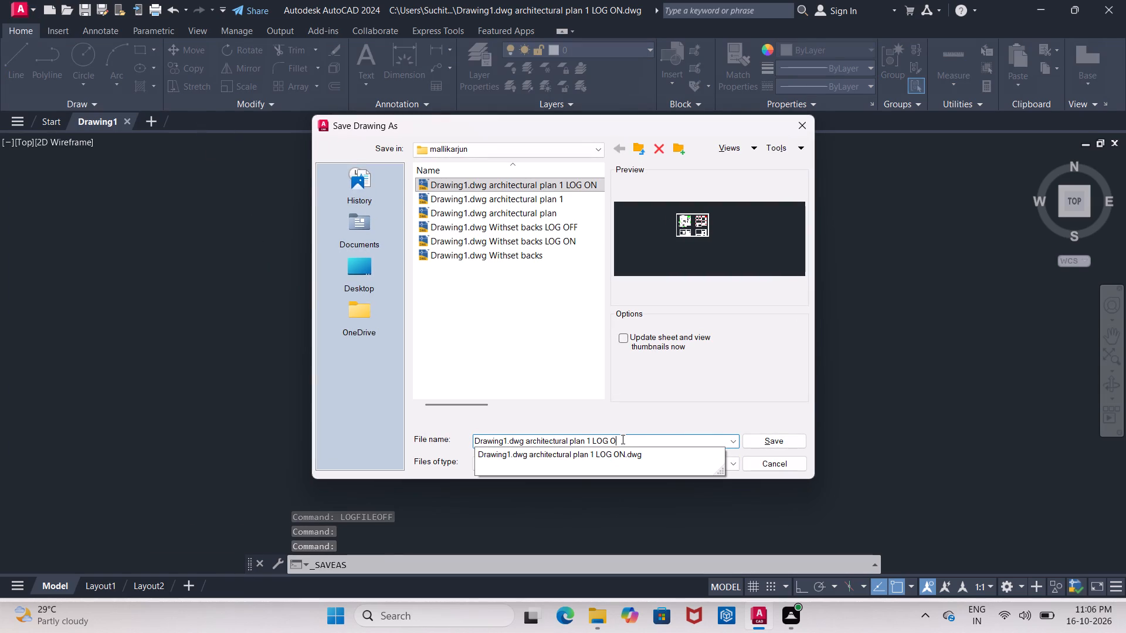
{"action": "type", "text": "FF"}
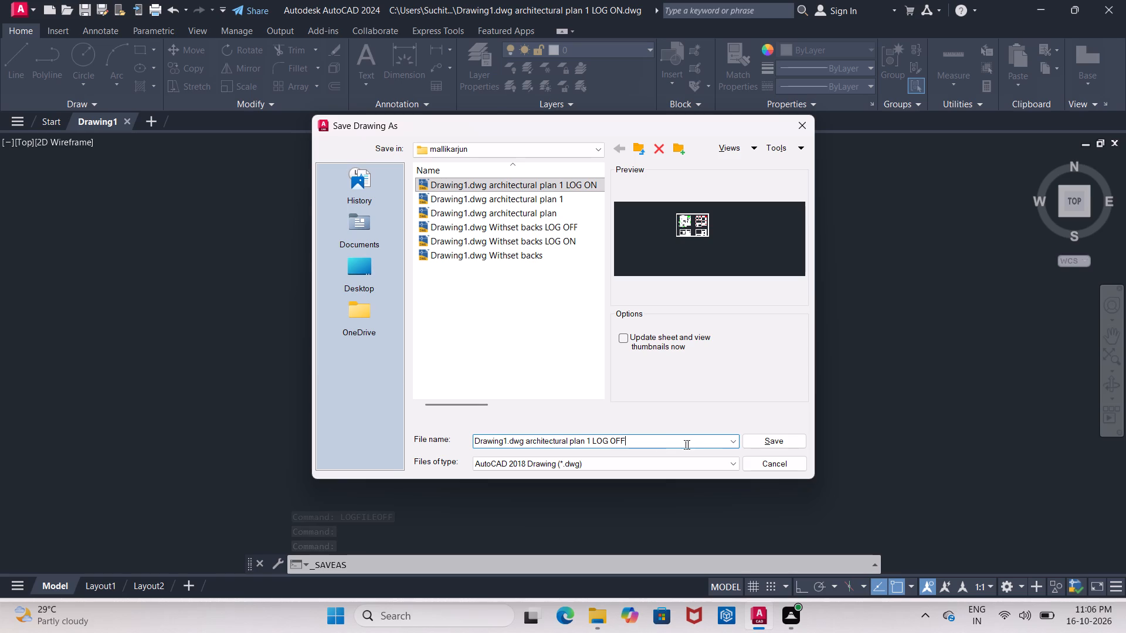
{"action": "left_click", "coordinate": [768, 438]}
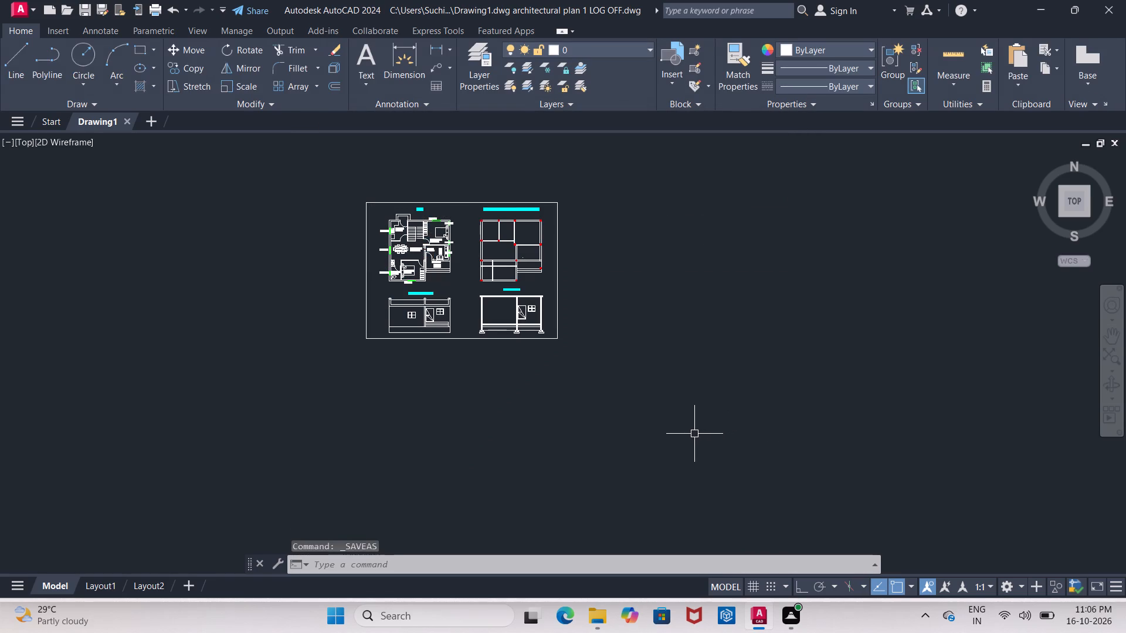
Set up a plot with DWG To PDF.pc3, using a window around the rectangular border as the plot area and centring the plot.
{"action": "key", "text": "ctrl+p"}
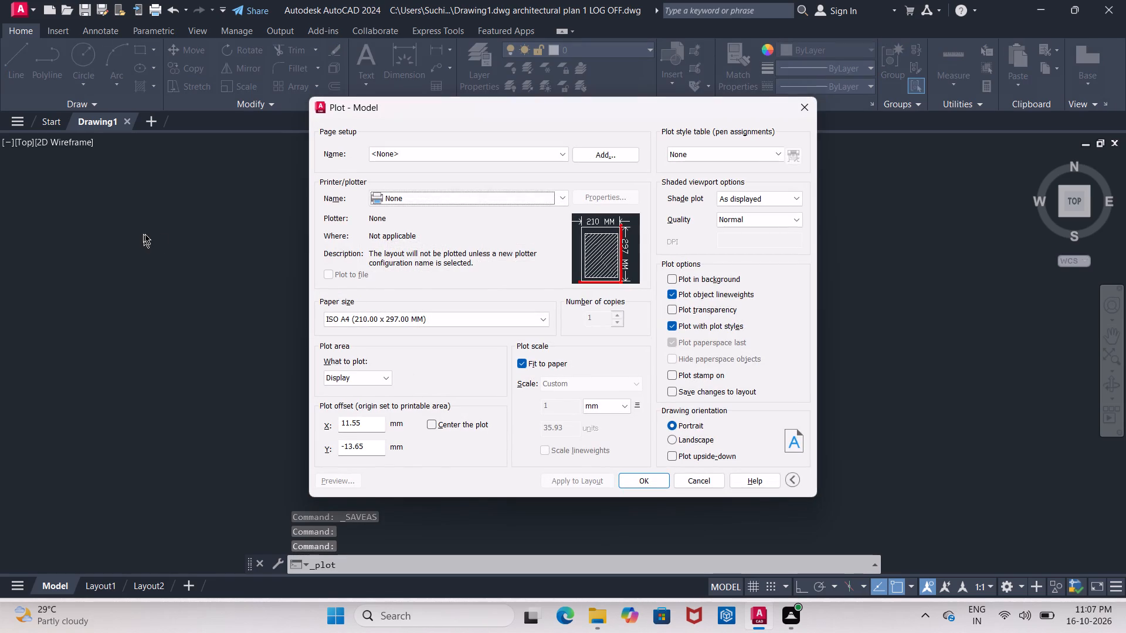
{"action": "left_click", "coordinate": [478, 202]}
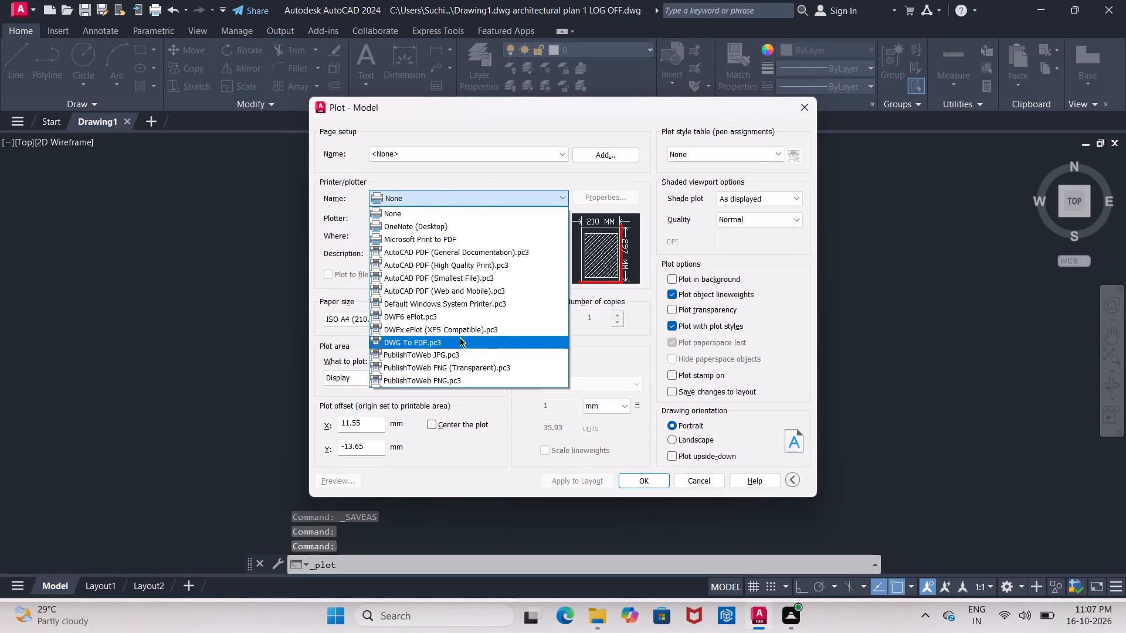
{"action": "left_click", "coordinate": [460, 338]}
{"action": "left_click", "coordinate": [386, 372]}
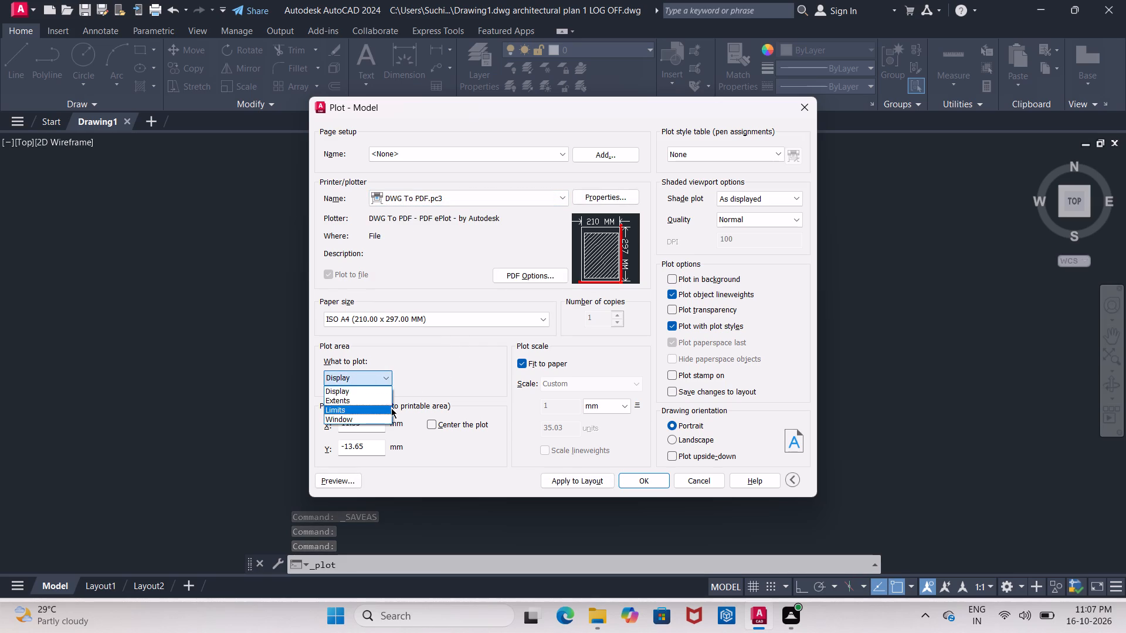
{"action": "left_click", "coordinate": [387, 419]}
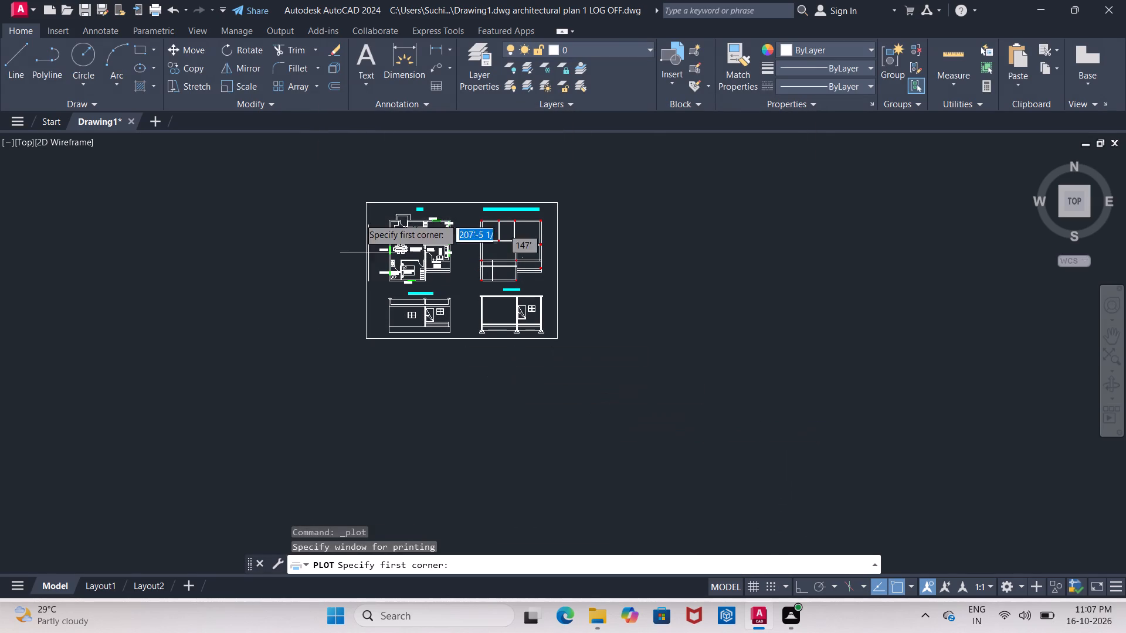
{"action": "left_click", "coordinate": [365, 202]}
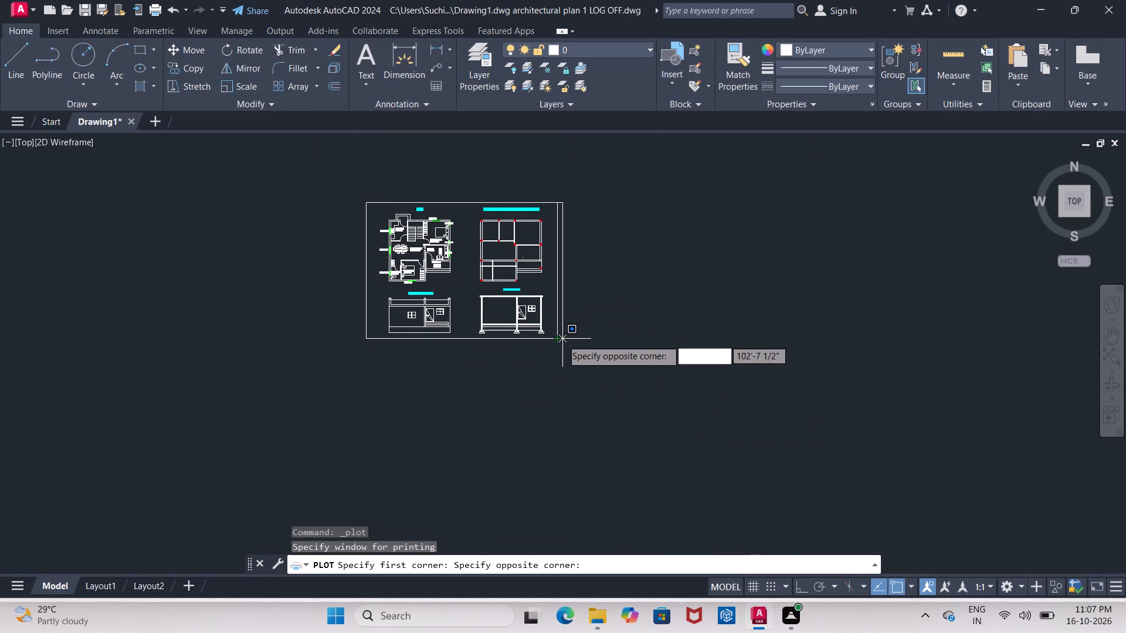
{"action": "left_click", "coordinate": [554, 342]}
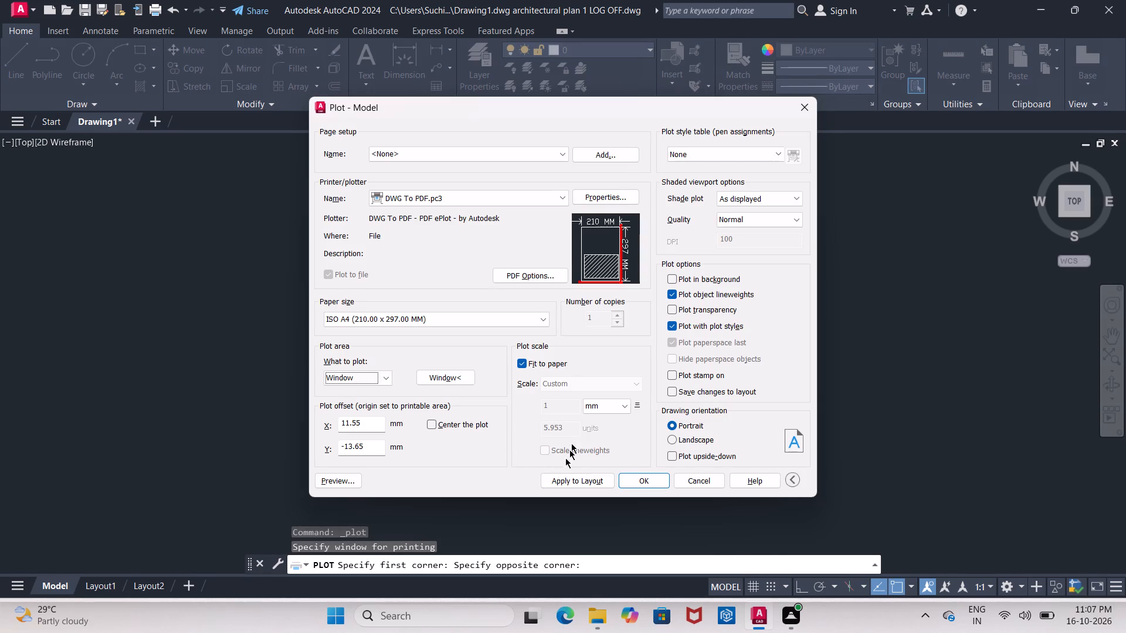
{"action": "left_click", "coordinate": [429, 423]}
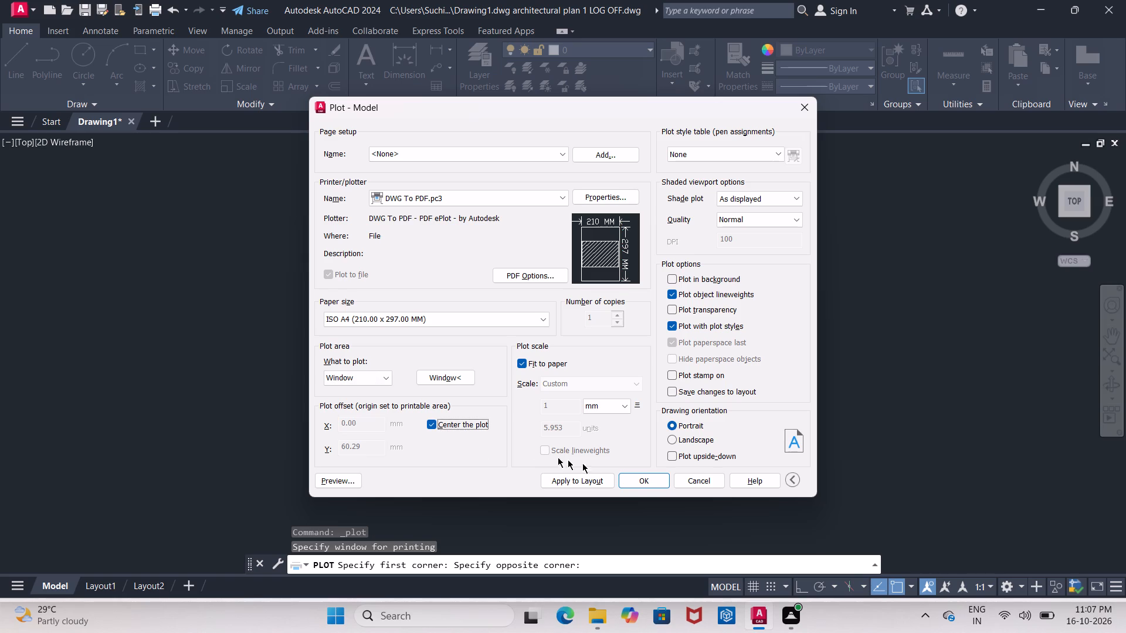
Preview the plot and examine the plan, layout, elevation, section and titles up close, and return to the plot settings.
{"action": "left_click", "coordinate": [354, 481]}
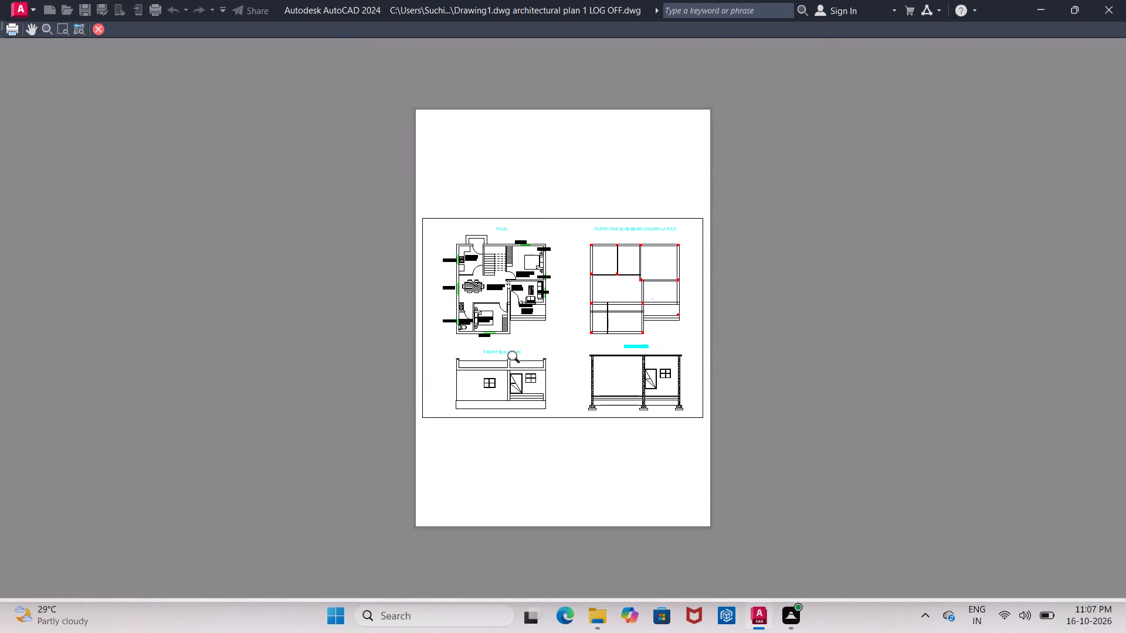
{"action": "scroll", "coordinate": [518, 359], "scroll_direction": "up", "scroll_amount": 2}
{"action": "scroll", "coordinate": [537, 339], "scroll_direction": "down", "scroll_amount": 1}
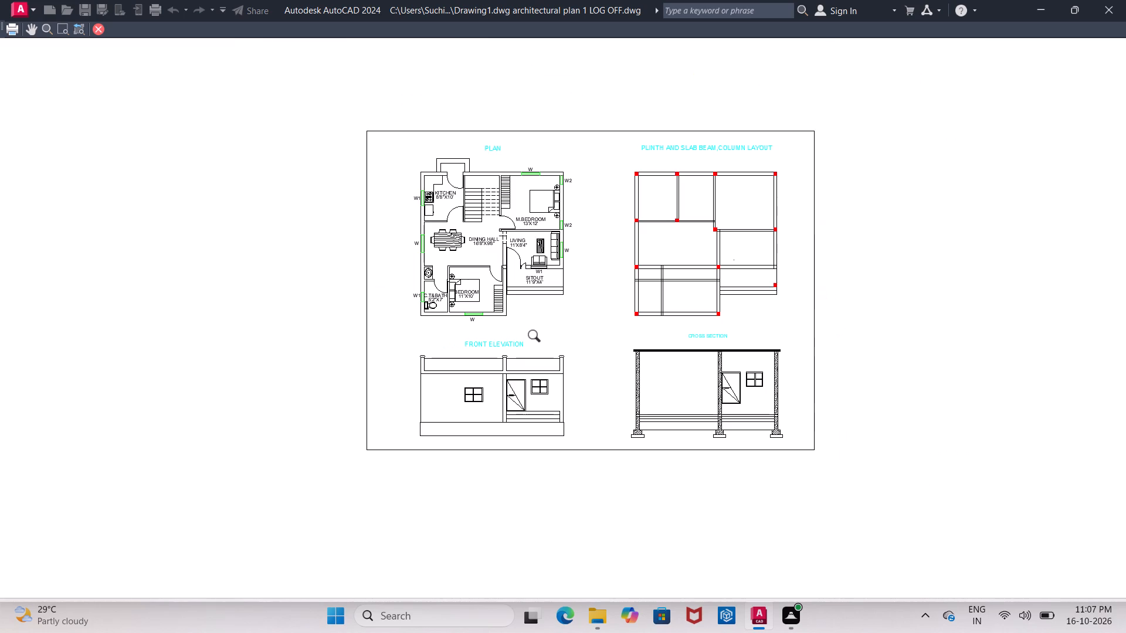
{"action": "middle_click_drag", "start_coordinate": [538, 336], "coordinate": [506, 336]}
{"action": "scroll", "coordinate": [504, 326], "scroll_direction": "up", "scroll_amount": 1}
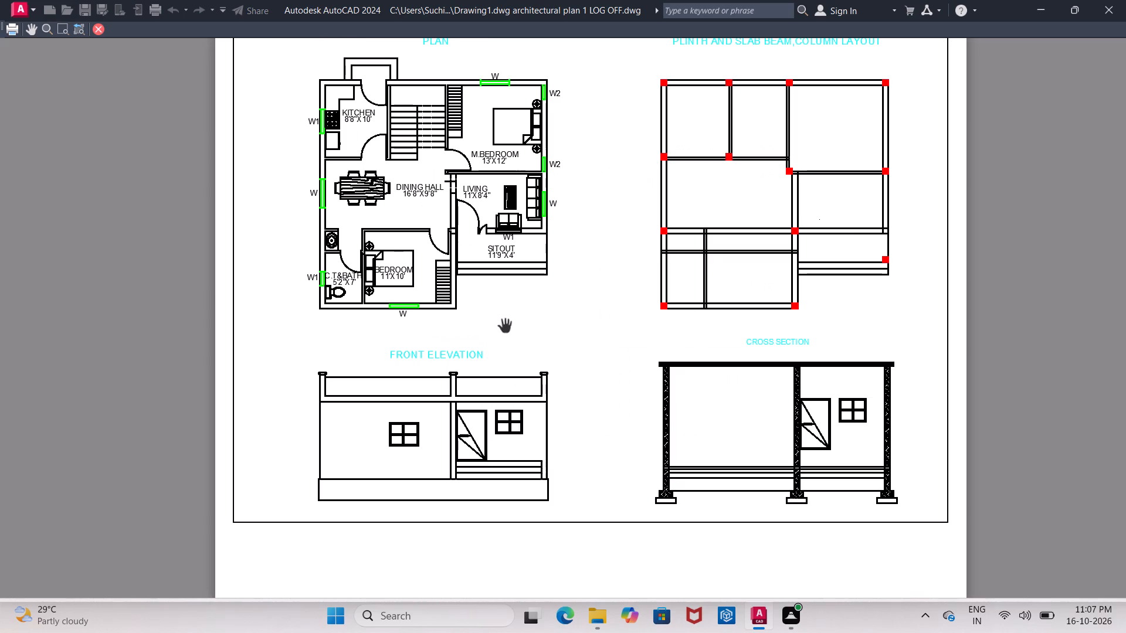
{"action": "scroll", "coordinate": [505, 327], "scroll_direction": "down", "scroll_amount": 1}
{"action": "middle_click_drag", "start_coordinate": [505, 327], "coordinate": [480, 359]}
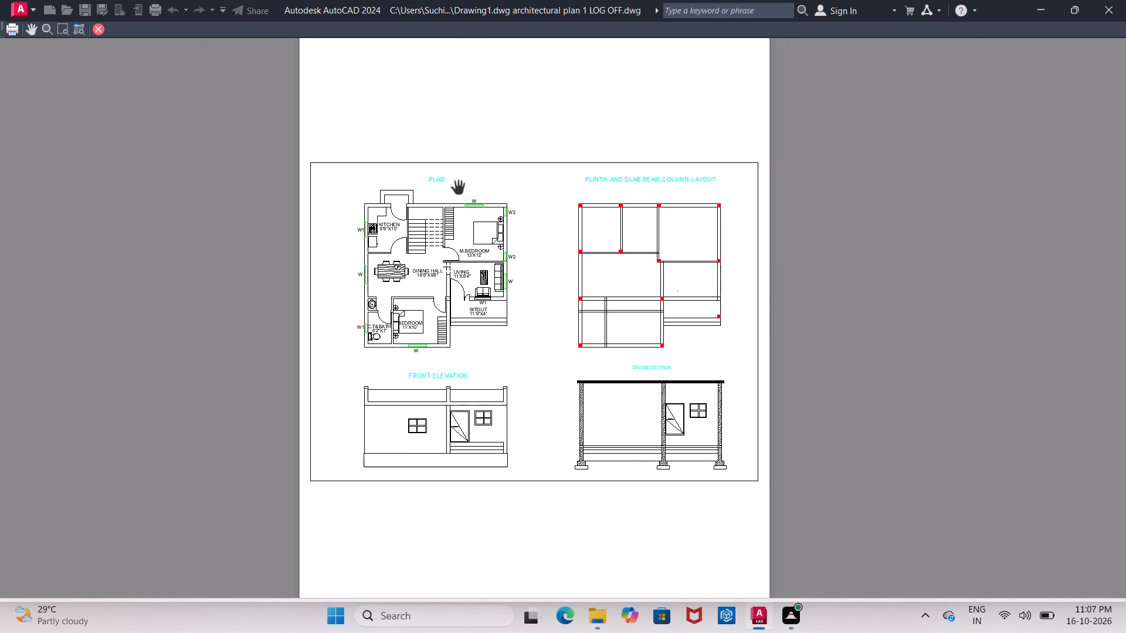
{"action": "scroll", "coordinate": [456, 184], "scroll_direction": "up", "scroll_amount": 1}
{"action": "middle_click_drag", "start_coordinate": [456, 184], "coordinate": [414, 155]}
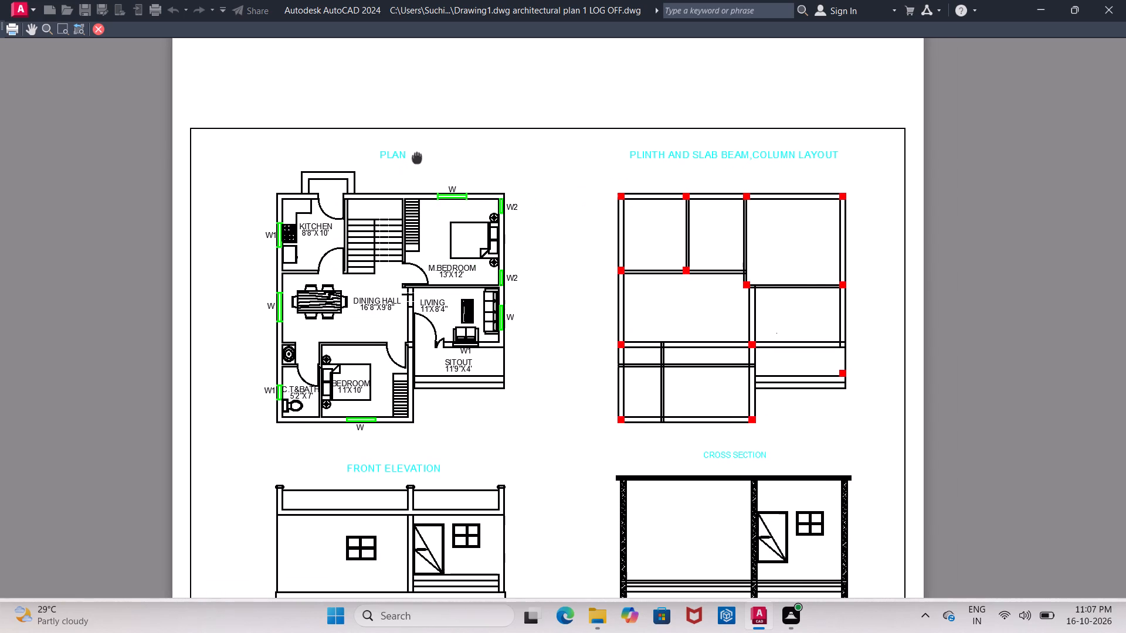
{"action": "middle_click_drag", "start_coordinate": [414, 155], "coordinate": [411, 149]}
{"action": "middle_click_drag", "start_coordinate": [415, 152], "coordinate": [399, 103]}
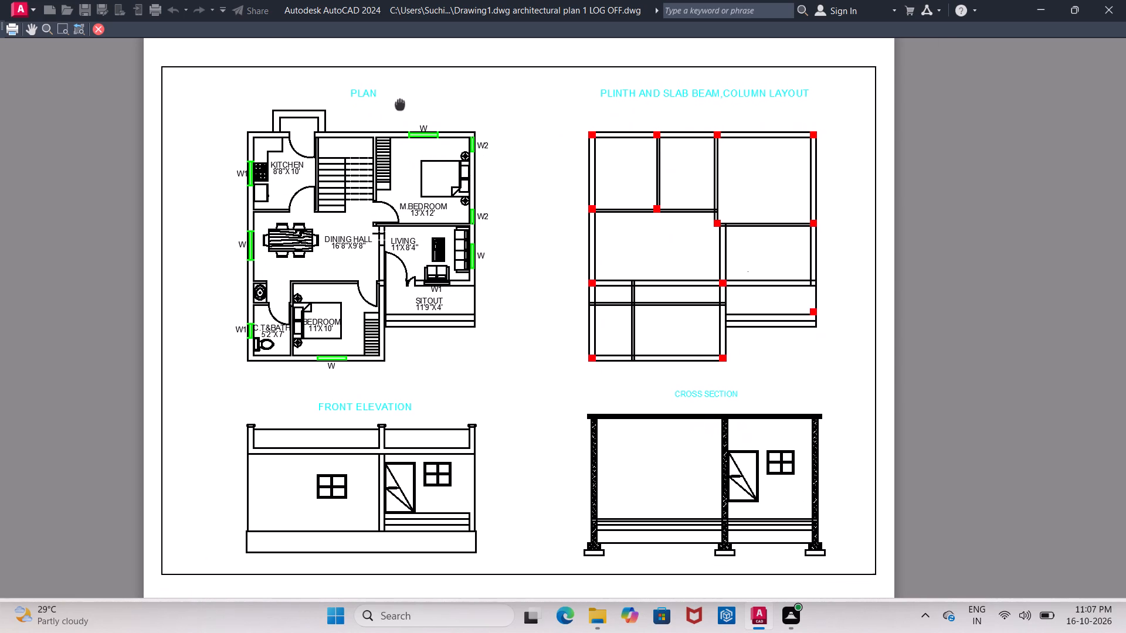
{"action": "left_click", "coordinate": [425, 139]}
{"action": "scroll", "coordinate": [411, 173], "scroll_direction": "up", "scroll_amount": 2}
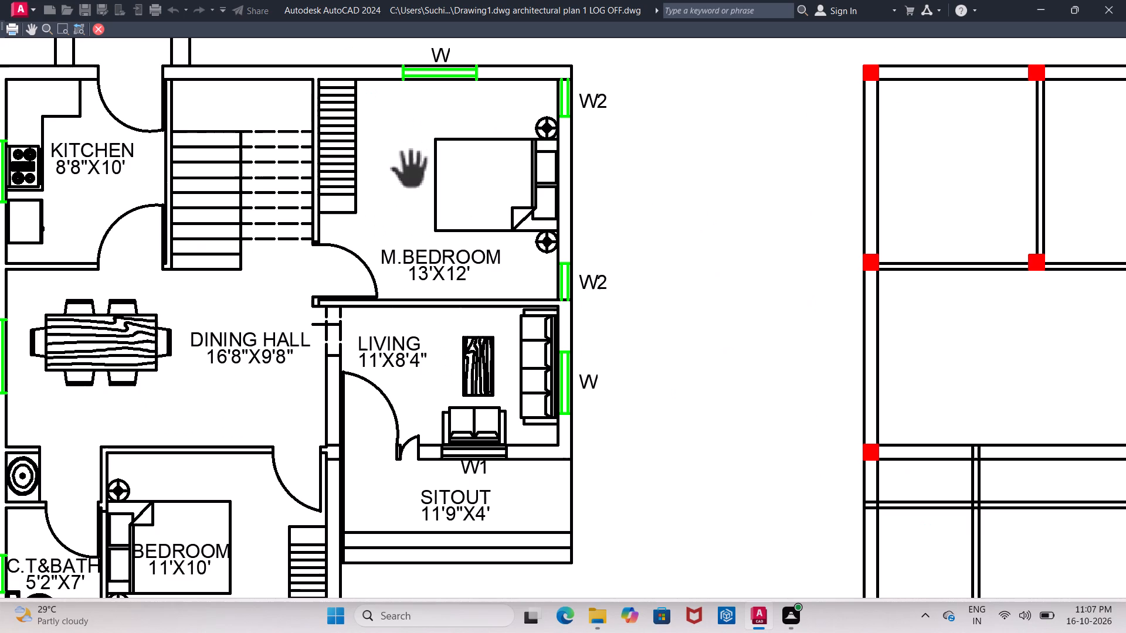
{"action": "middle_click_drag", "start_coordinate": [411, 173], "coordinate": [515, 226]}
{"action": "scroll", "coordinate": [595, 305], "scroll_direction": "down", "scroll_amount": 1}
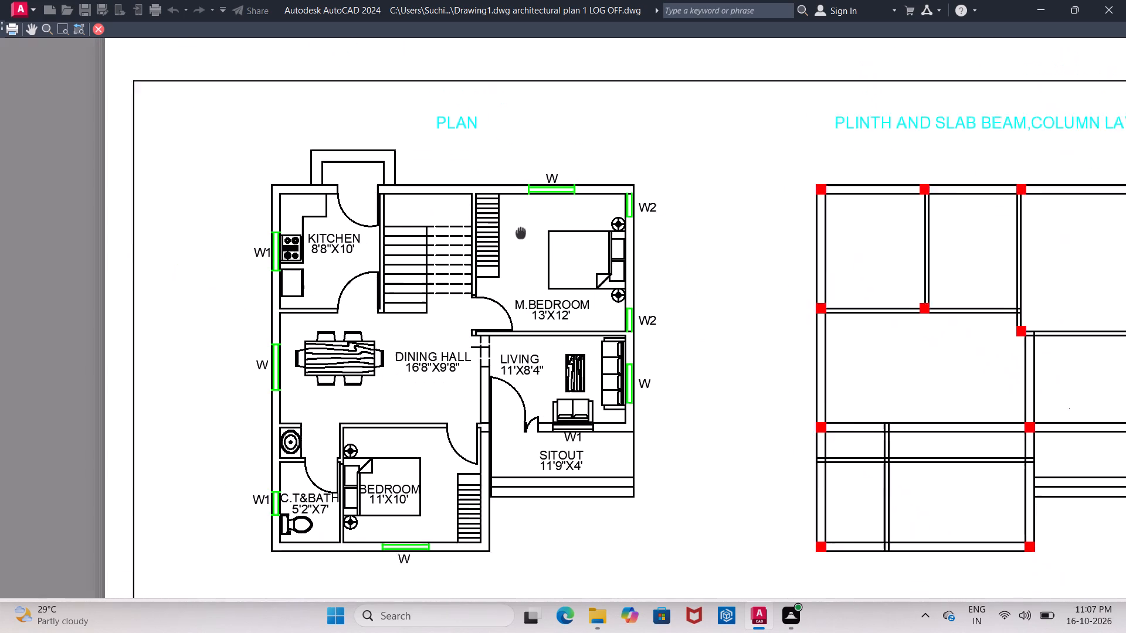
{"action": "middle_click_drag", "start_coordinate": [515, 226], "coordinate": [504, 205]}
{"action": "scroll", "coordinate": [504, 205], "scroll_direction": "down", "scroll_amount": 1}
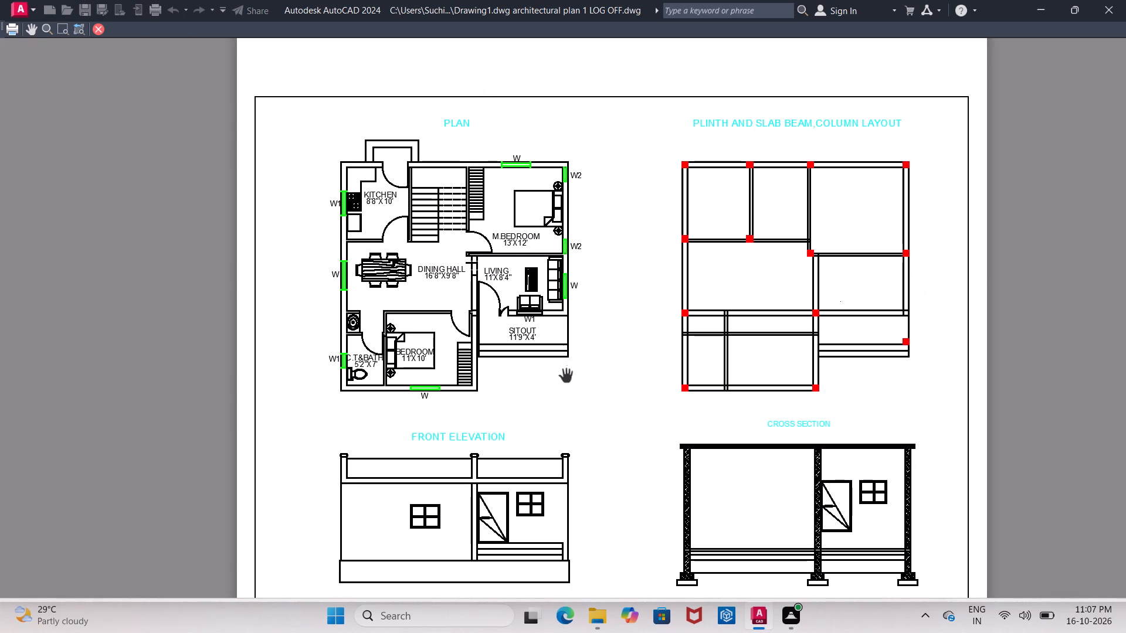
{"action": "key", "text": "Escape"}
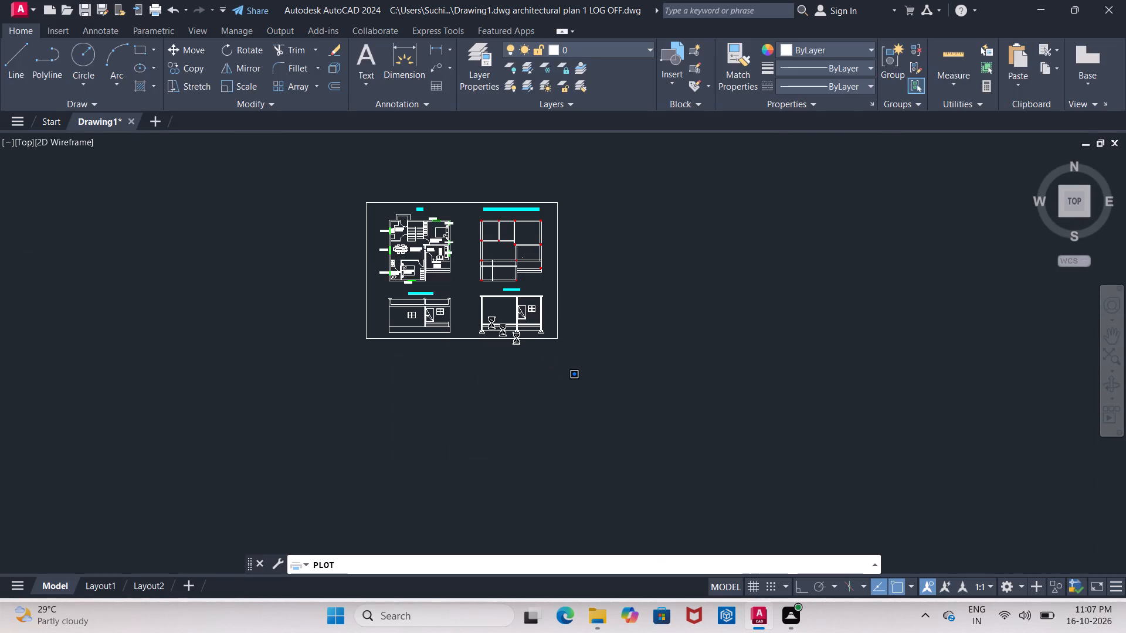
Plot the sheet to the Desktop's mallikarjun folder as "Drawing1.dwg architectural plan 1 -Model.pdf", and close the PDF viewer.
{"action": "left_click", "coordinate": [645, 482]}
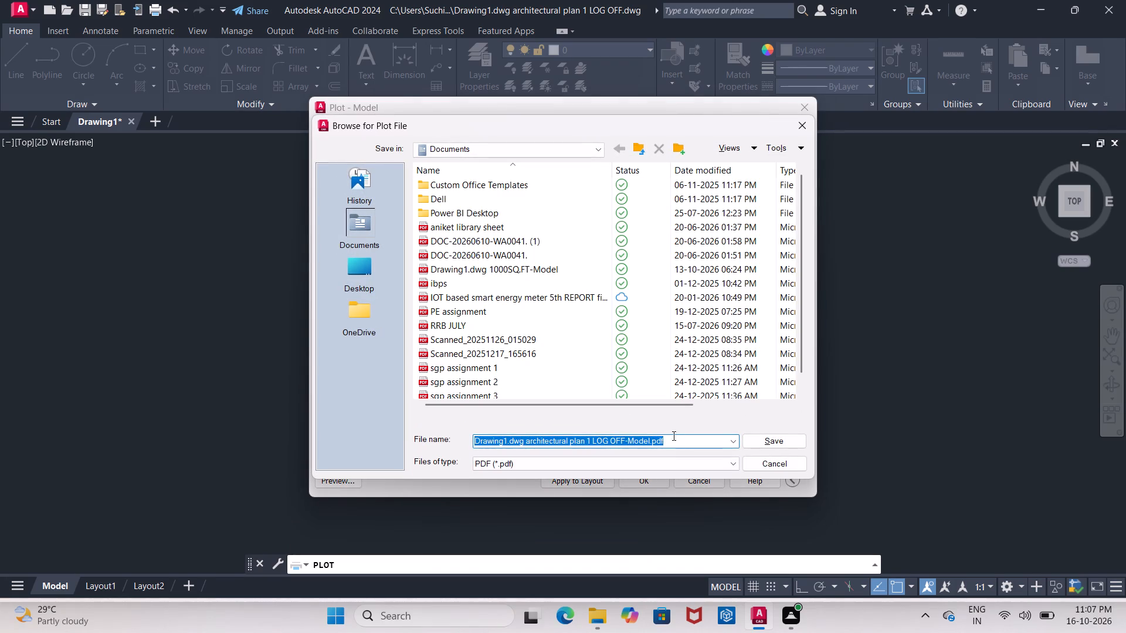
{"action": "left_click", "coordinate": [674, 442]}
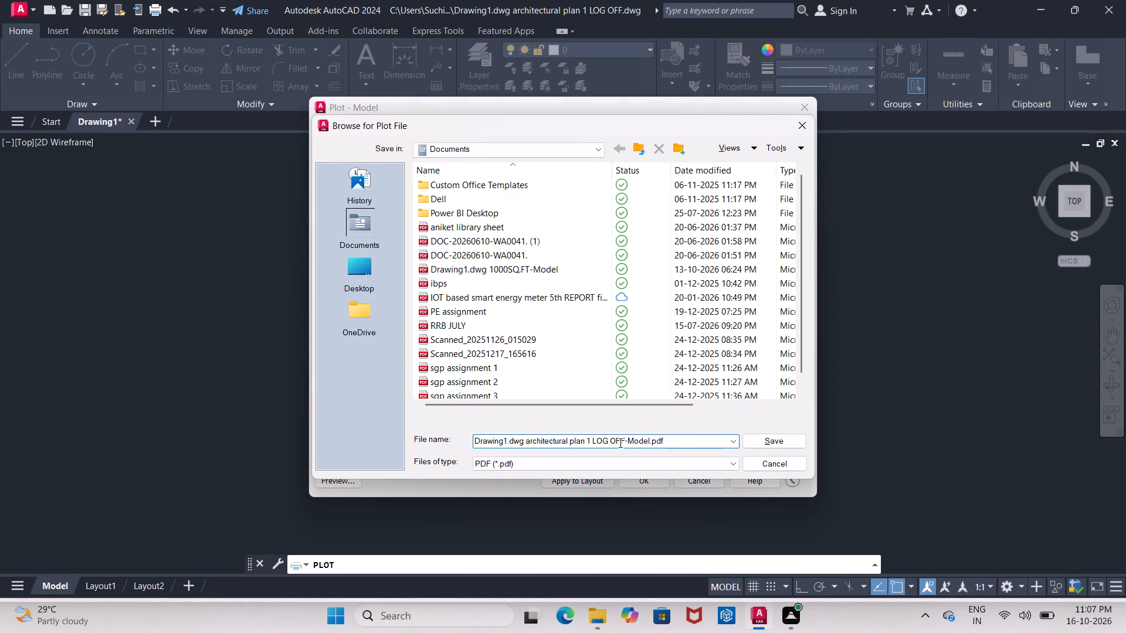
{"action": "left_click", "coordinate": [621, 443]}
{"action": "key", "text": "Right"}
{"action": "key", "text": "BackSpace"}
{"action": "key", "text": "BackSpace"}
{"action": "key", "text": "BackSpace"}
{"action": "key", "text": "BackSpace"}
{"action": "key", "text": "BackSpace"}
{"action": "key", "text": "BackSpace"}
{"action": "key", "text": "BackSpace"}
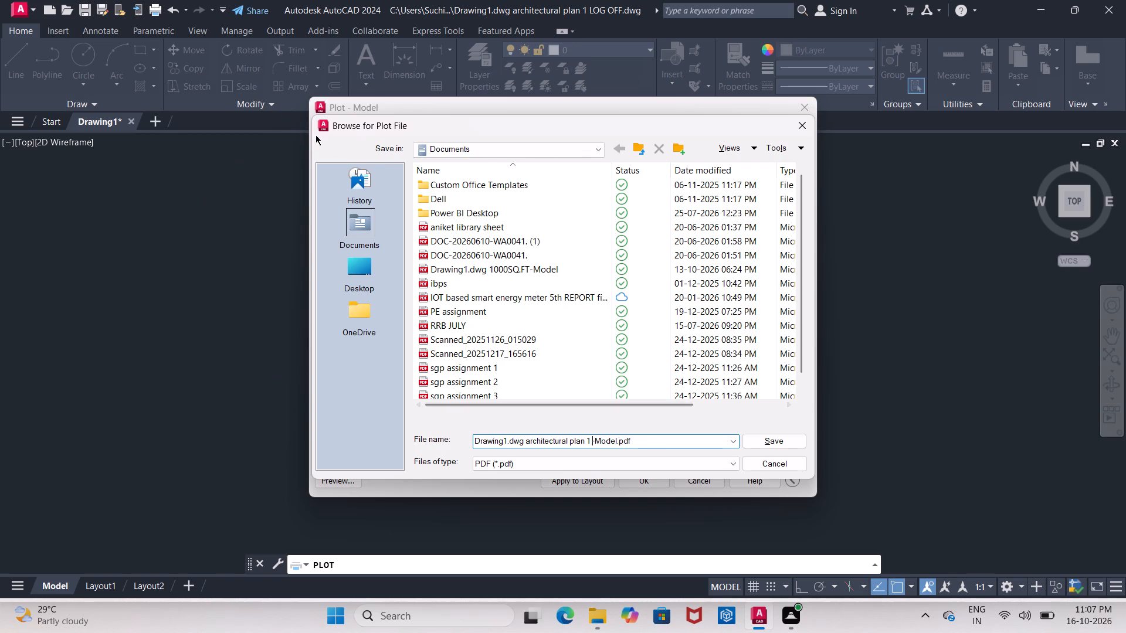
{"action": "double_click", "coordinate": [377, 280]}
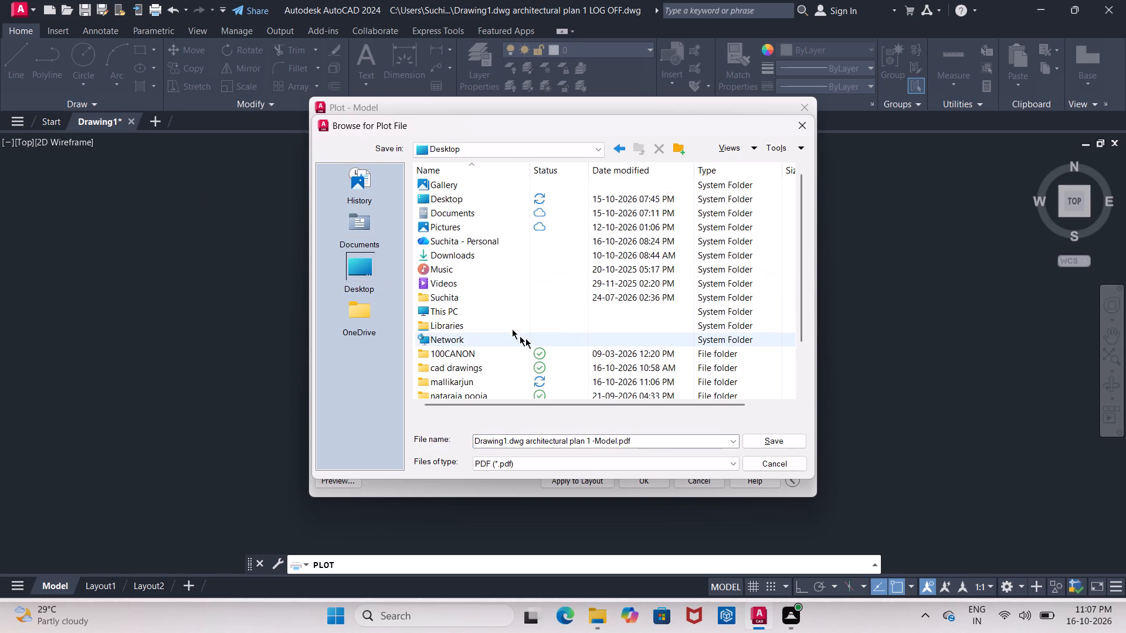
{"action": "double_click", "coordinate": [488, 383]}
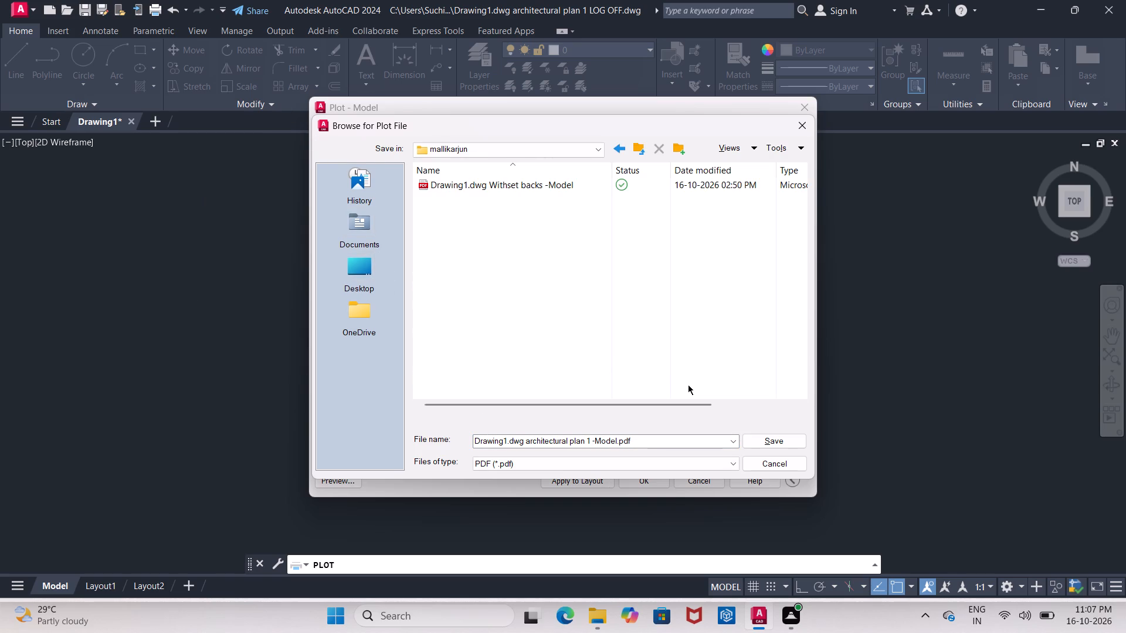
{"action": "left_click", "coordinate": [801, 436]}
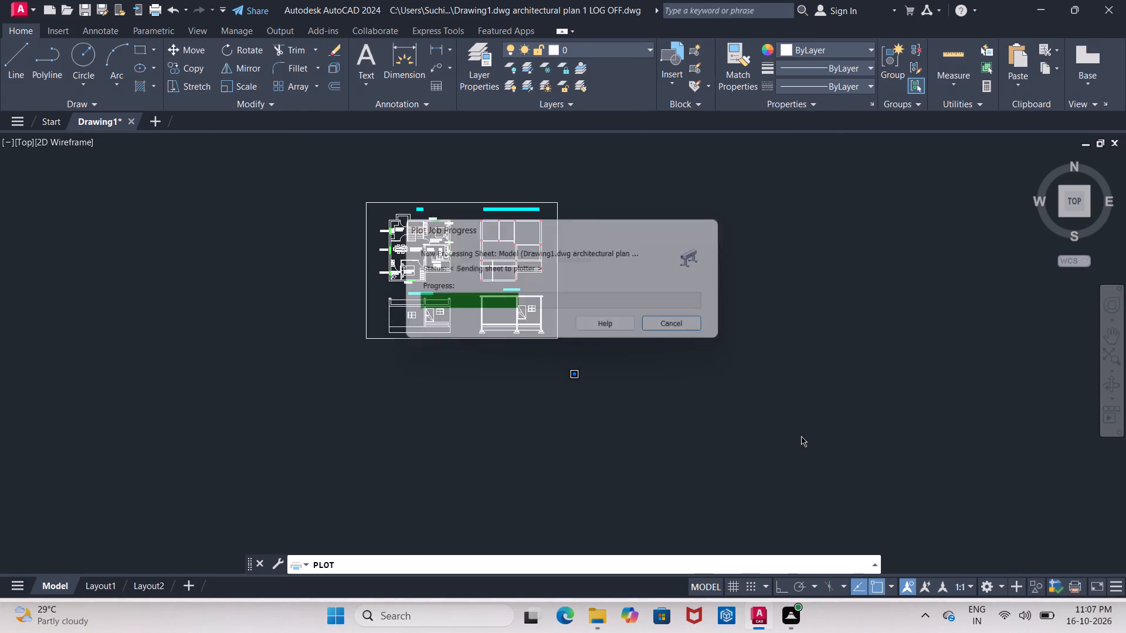
{"action": "left_click", "coordinate": [1114, 11]}
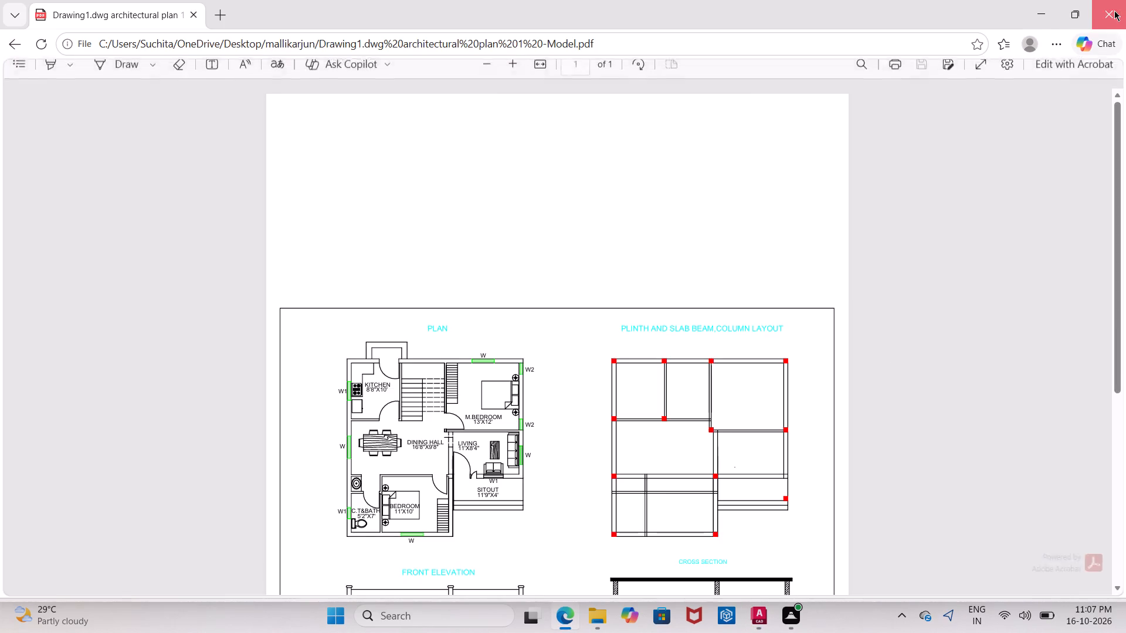